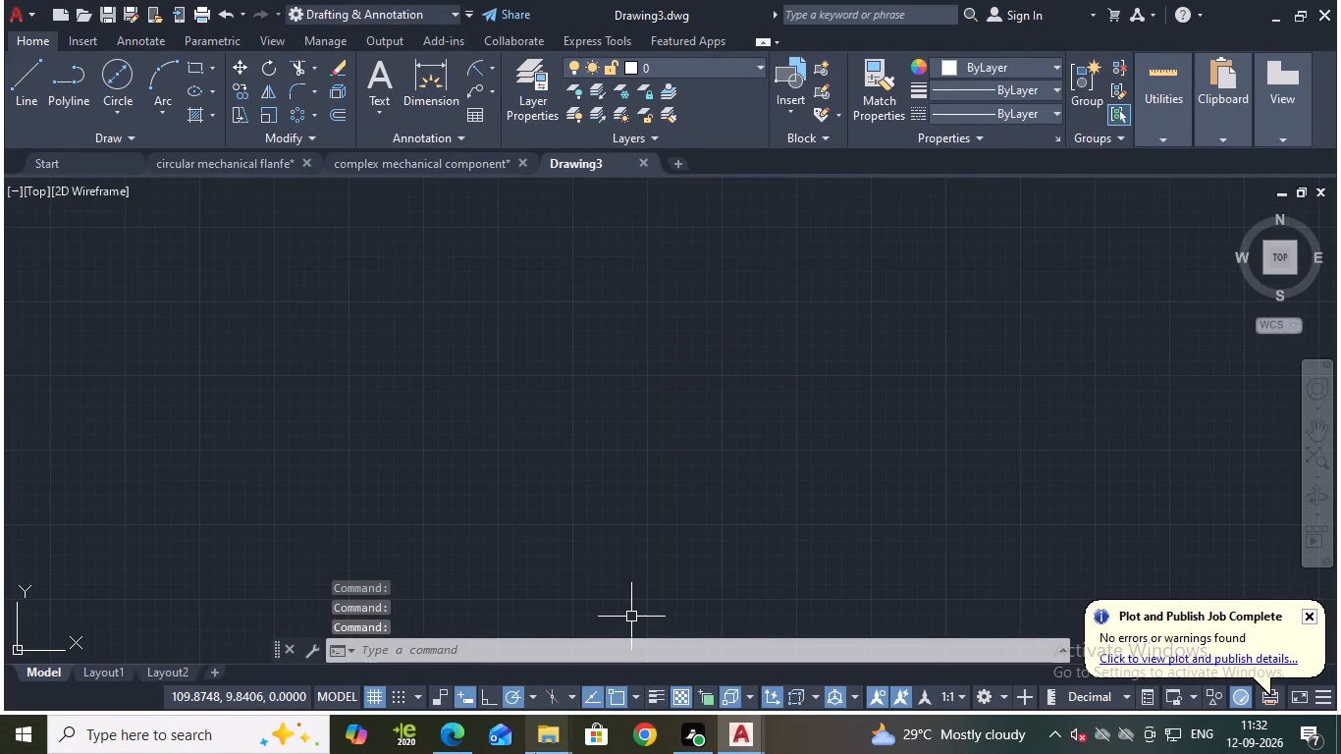
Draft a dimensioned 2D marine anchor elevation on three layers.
Turn on log file recording for the drawing with LOGFILEON.
click(485, 648)
text(log)
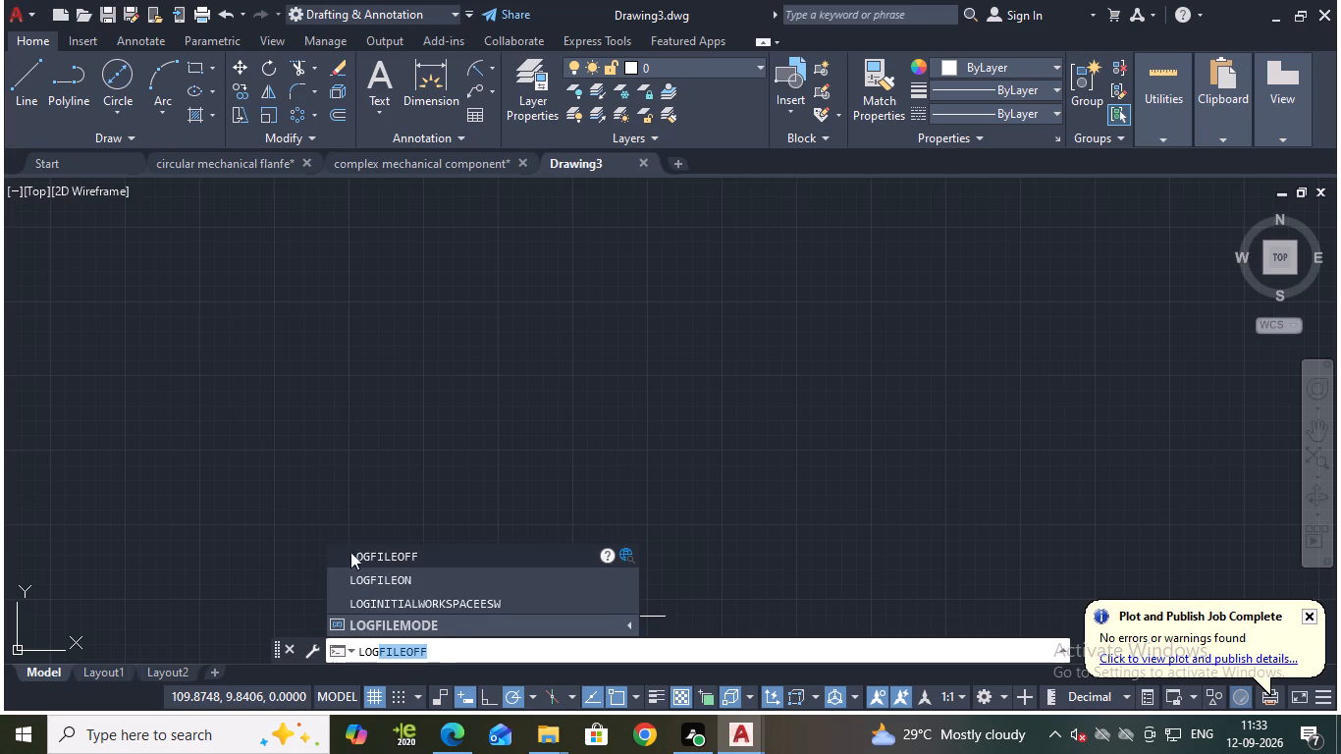
click(420, 579)
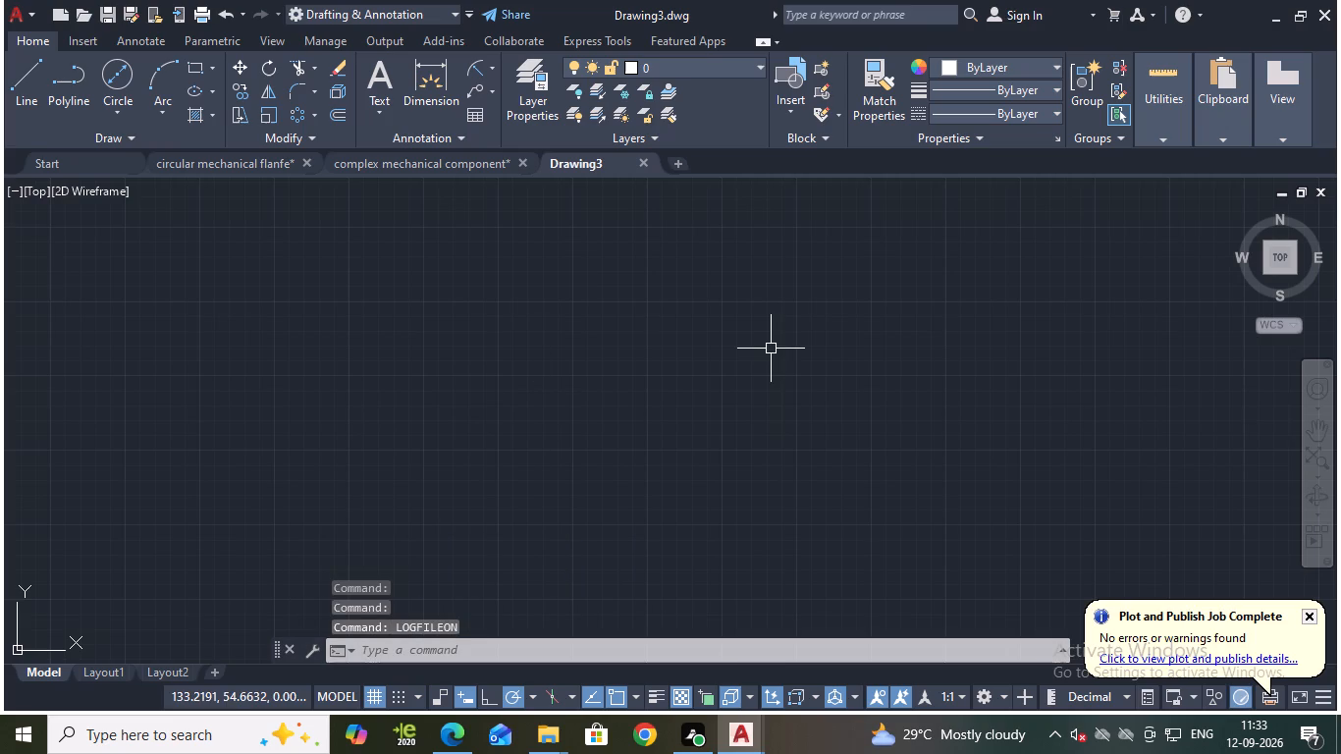
Modify the Standard dimension style to use an arrow size of 3.
key(d)
key(Return)
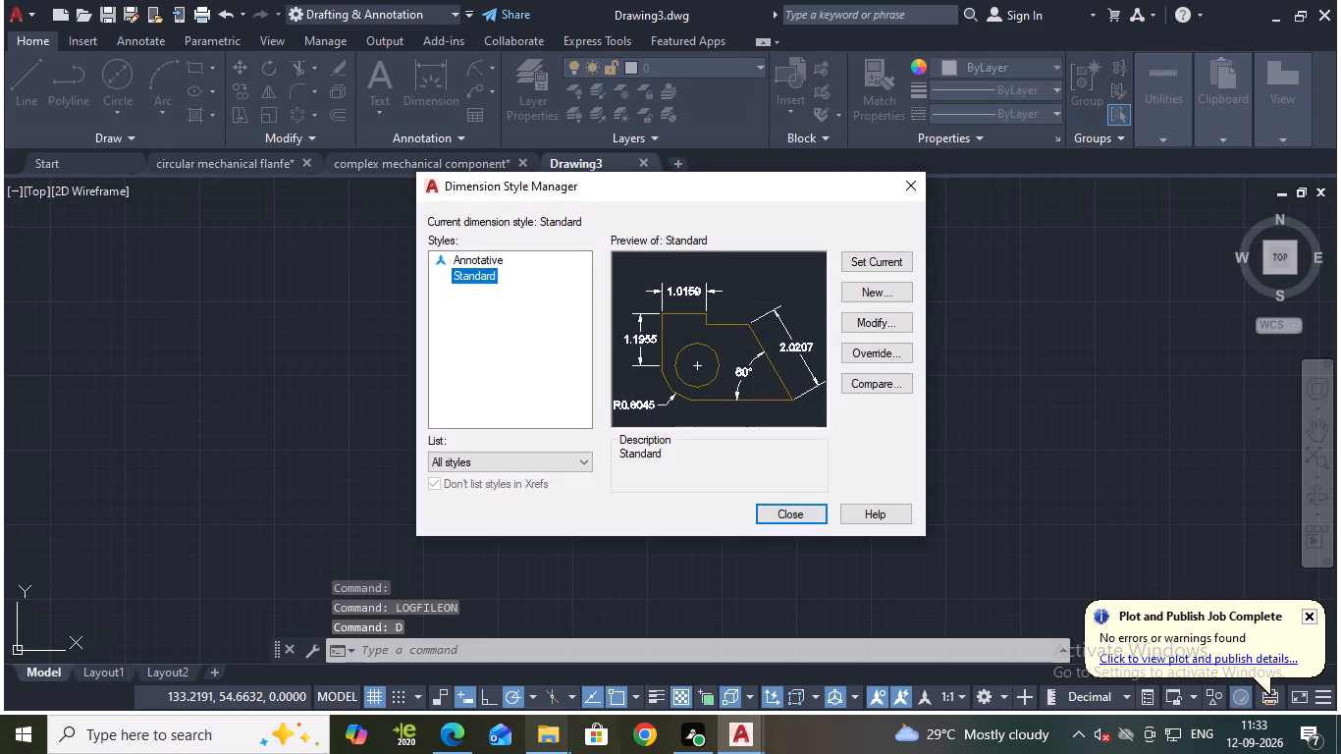
click(858, 326)
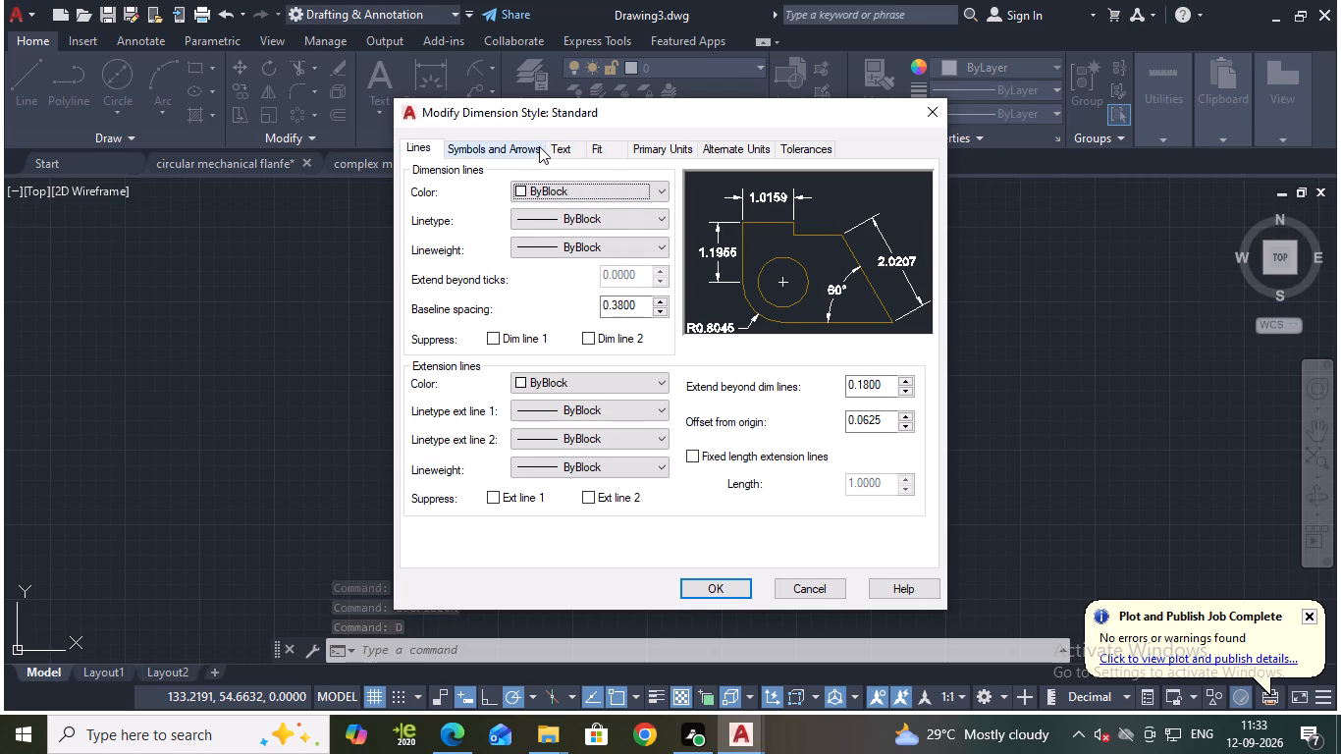
click(539, 146)
drag(459, 352, 402, 366)
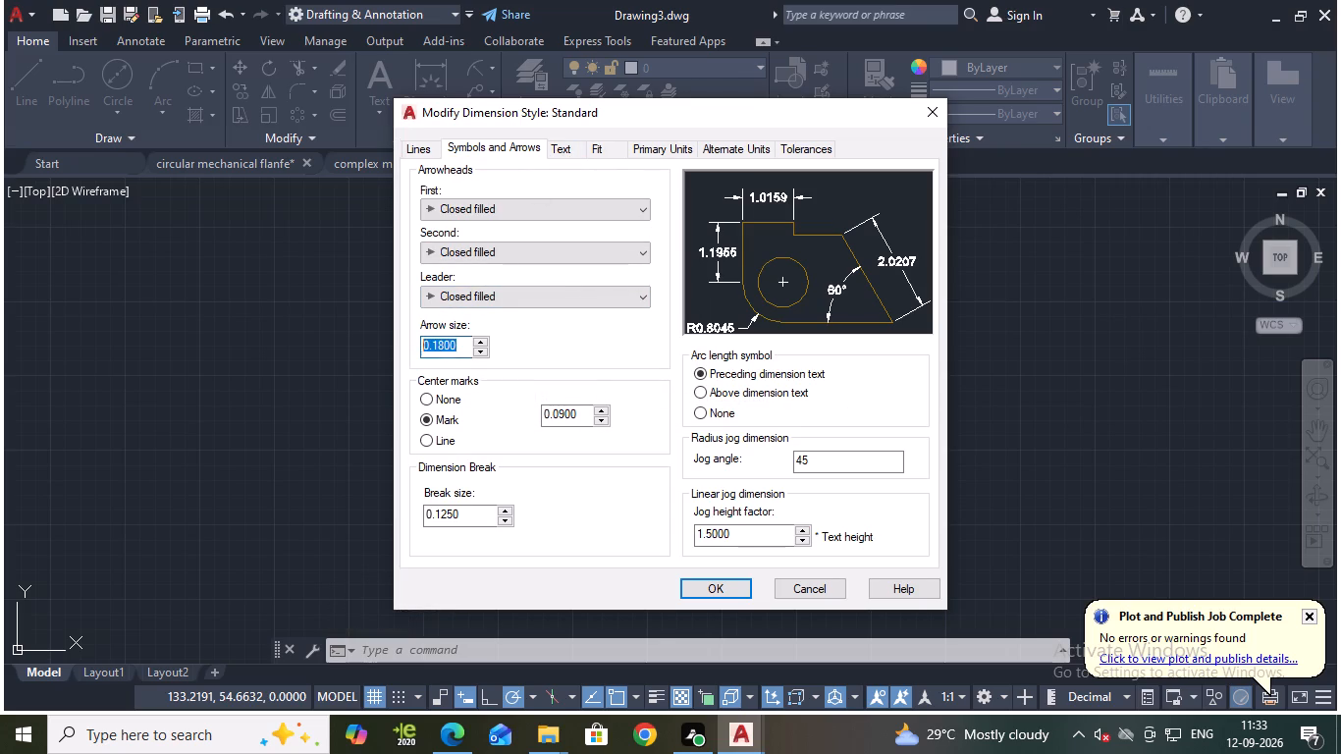
drag(402, 366, 393, 366)
key(3)
key(Return)
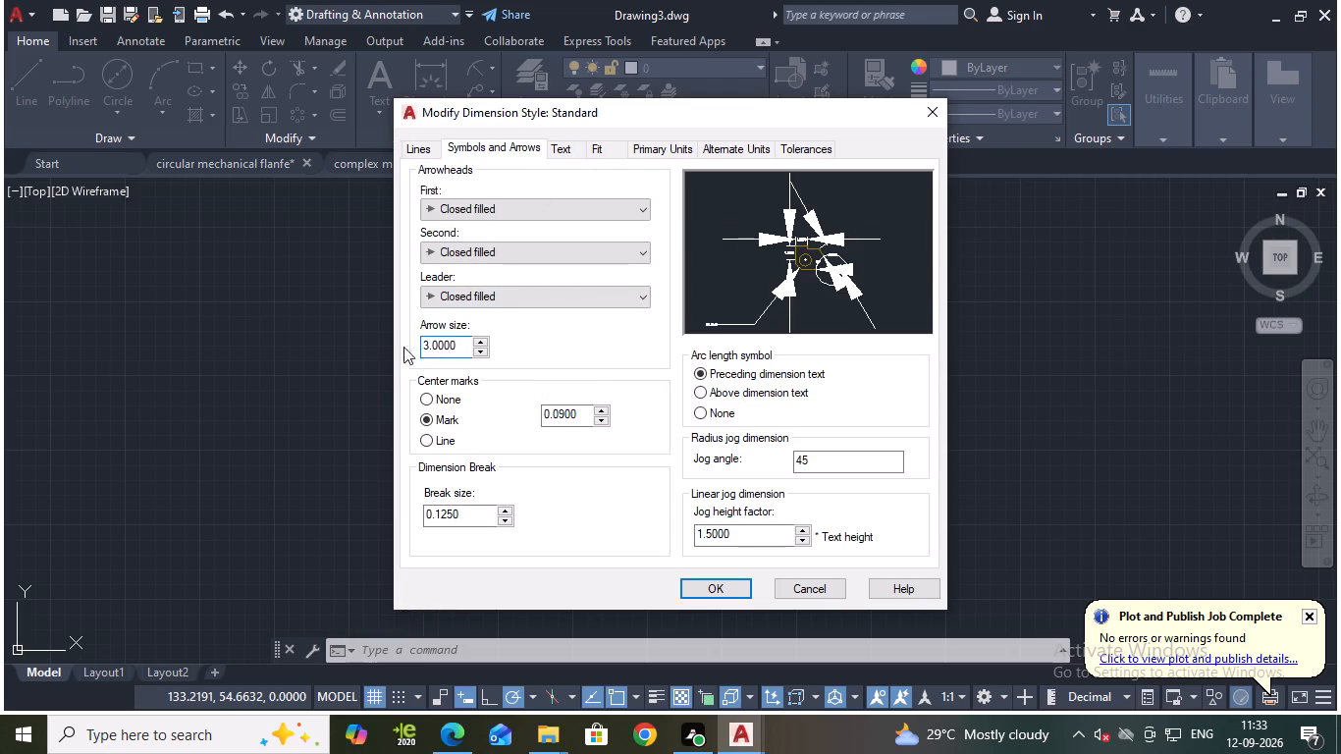
Set the Standard dimension style's text height to 4 and make the style current.
click(570, 141)
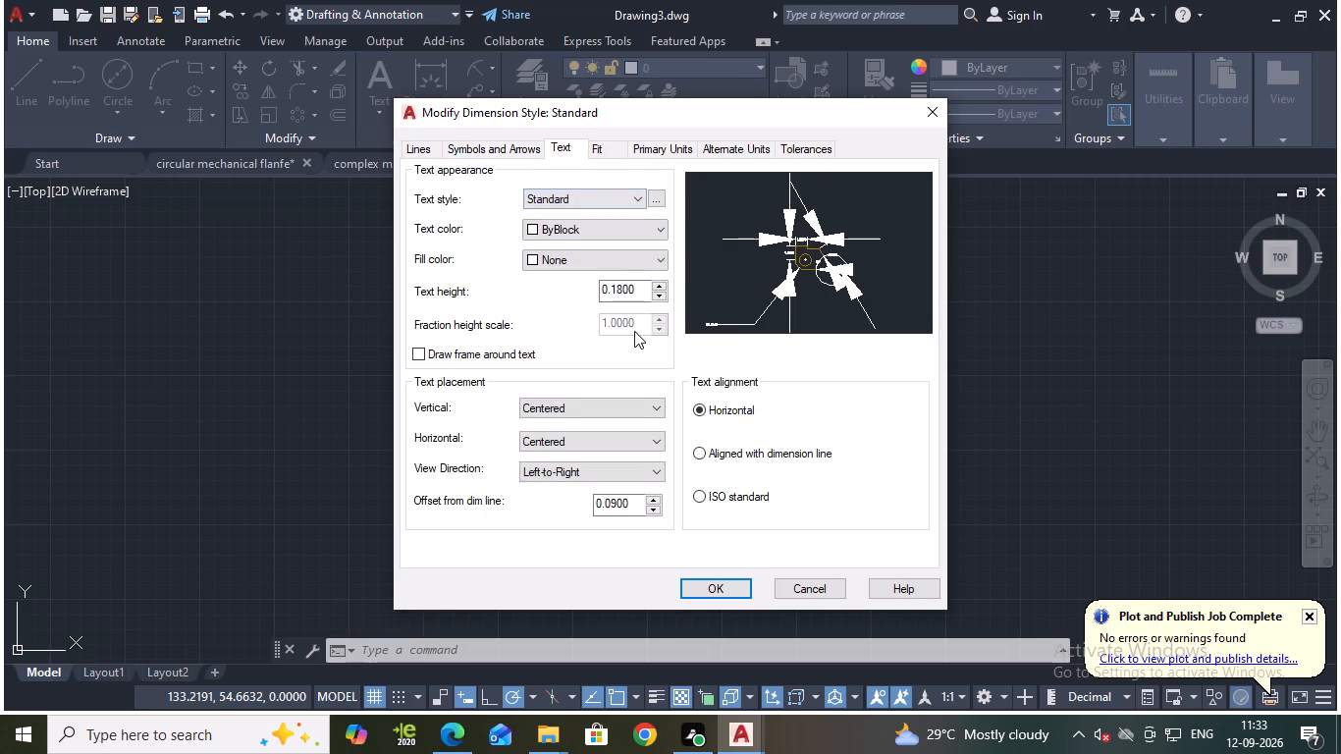
drag(634, 294, 563, 310)
key(4)
key(Return)
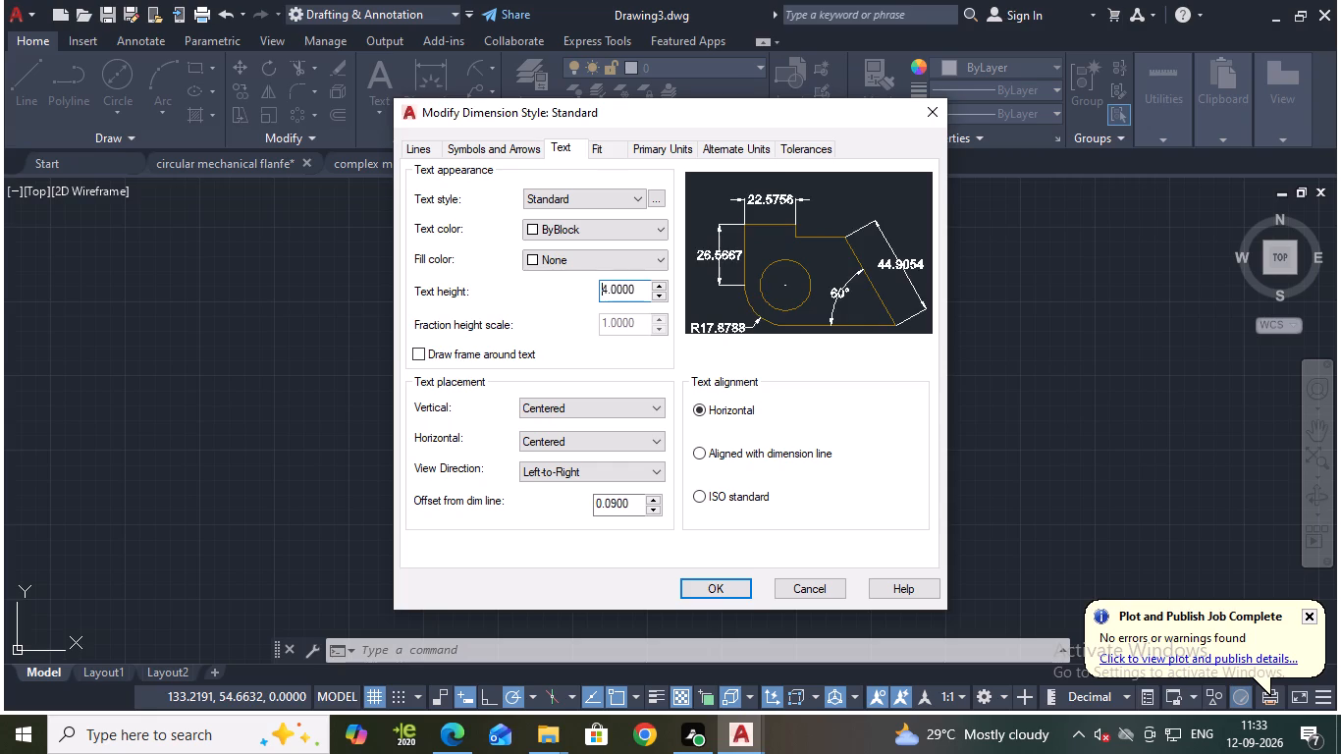
click(691, 597)
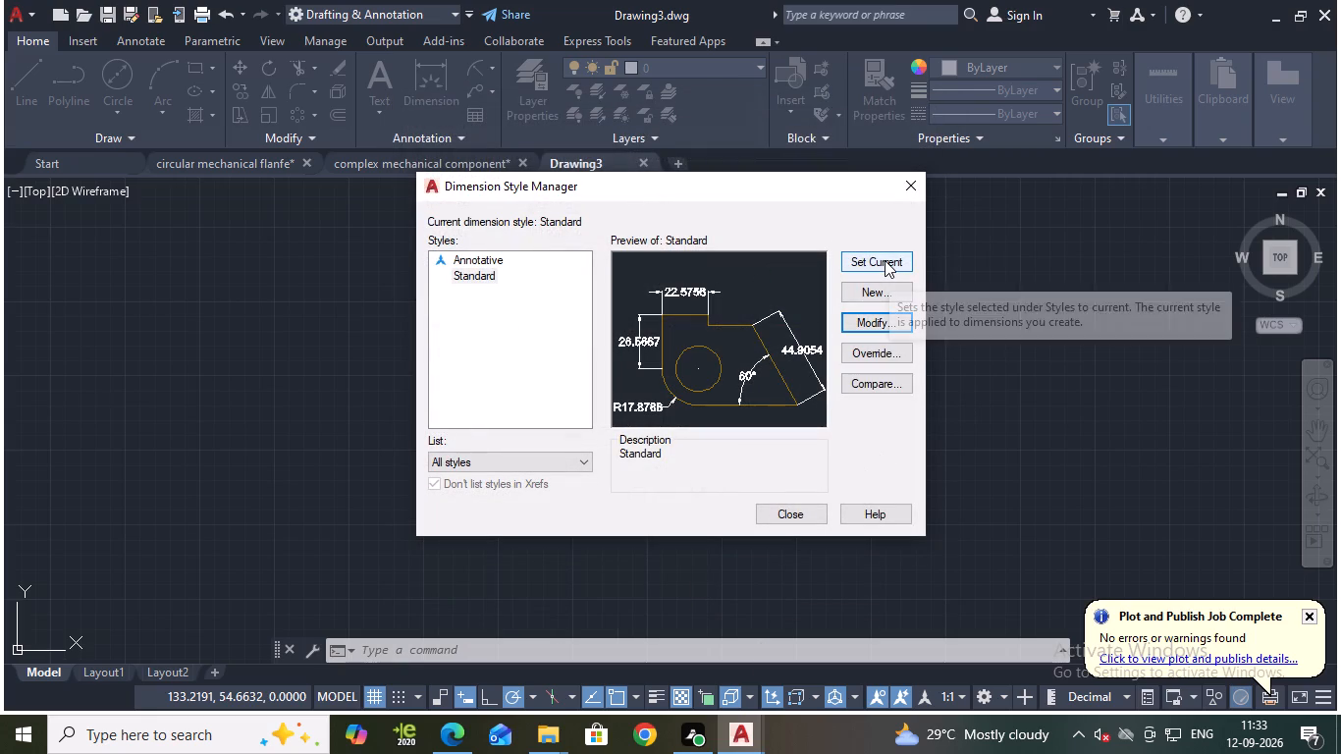
click(885, 260)
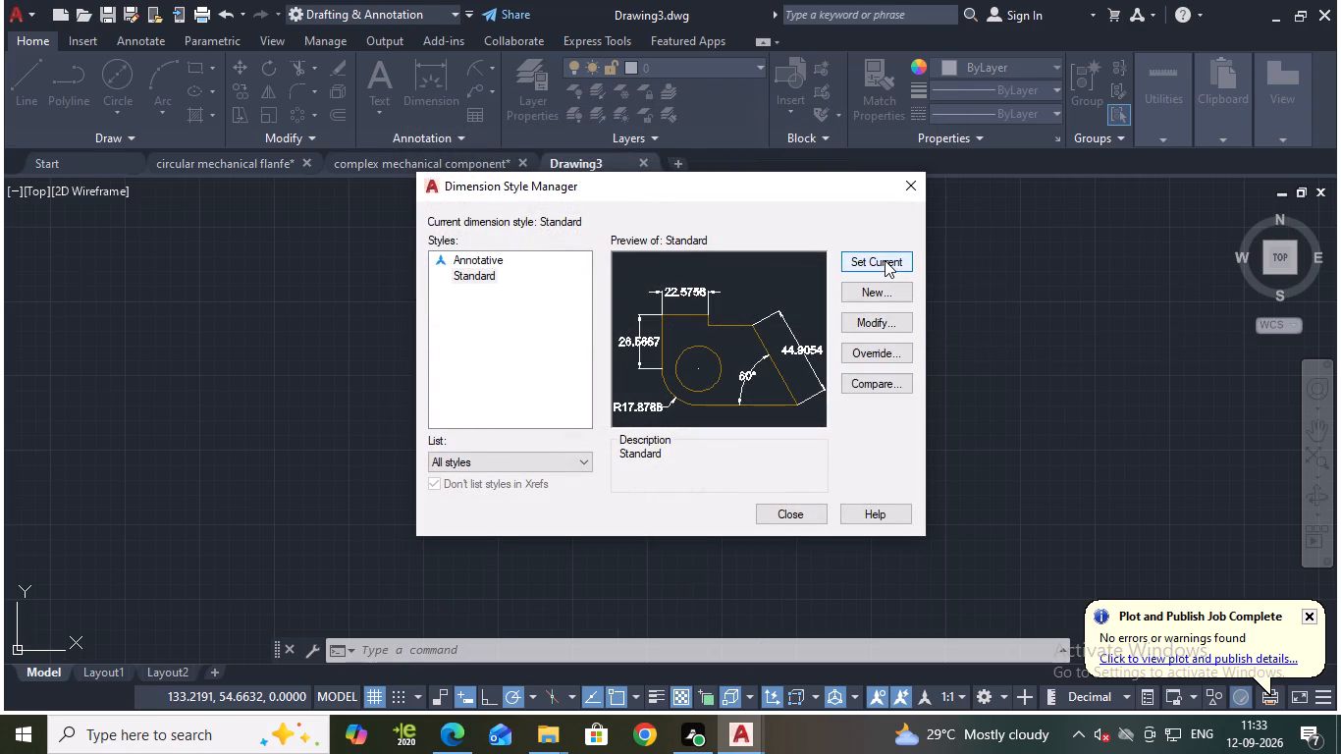
click(808, 512)
click(711, 456)
click(711, 456)
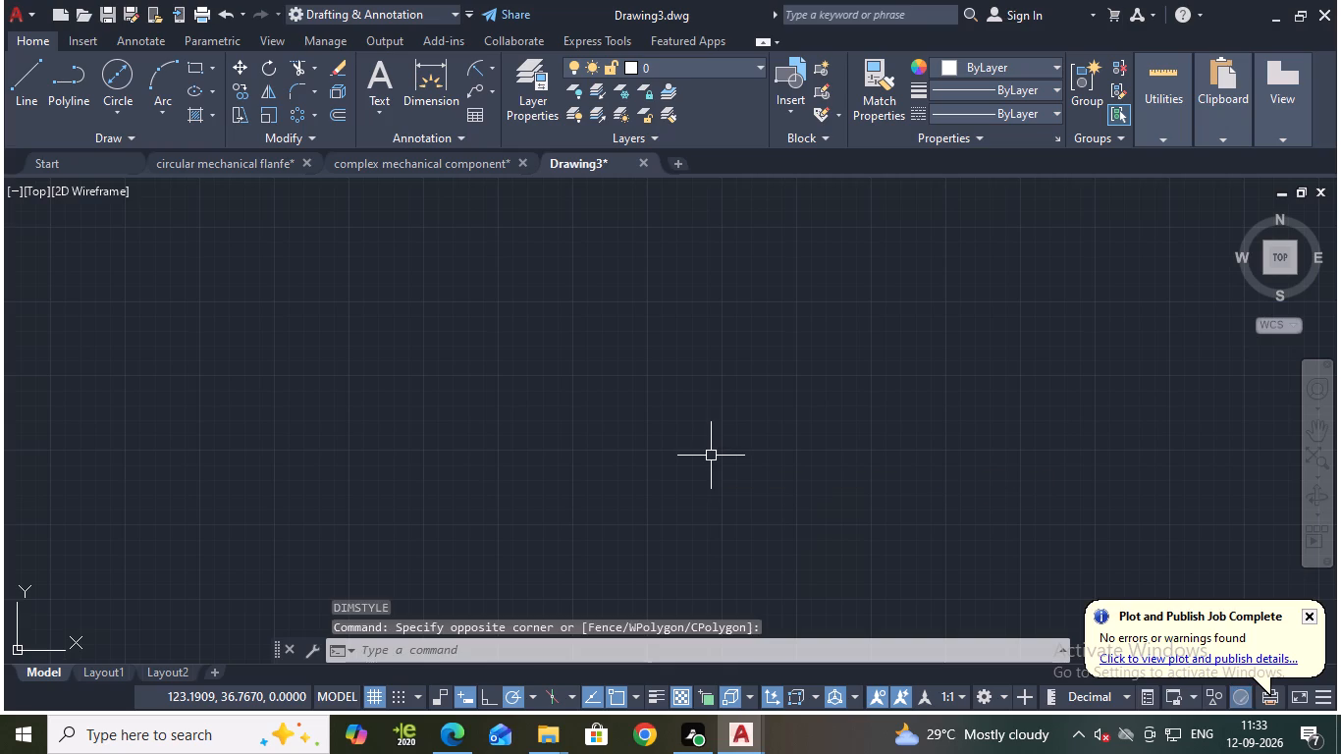
Configure the drawing units to decimal lengths and decimal degrees, both at precision 0, with millimetres as the insertion scale.
text(unita)
key(BackSpace)
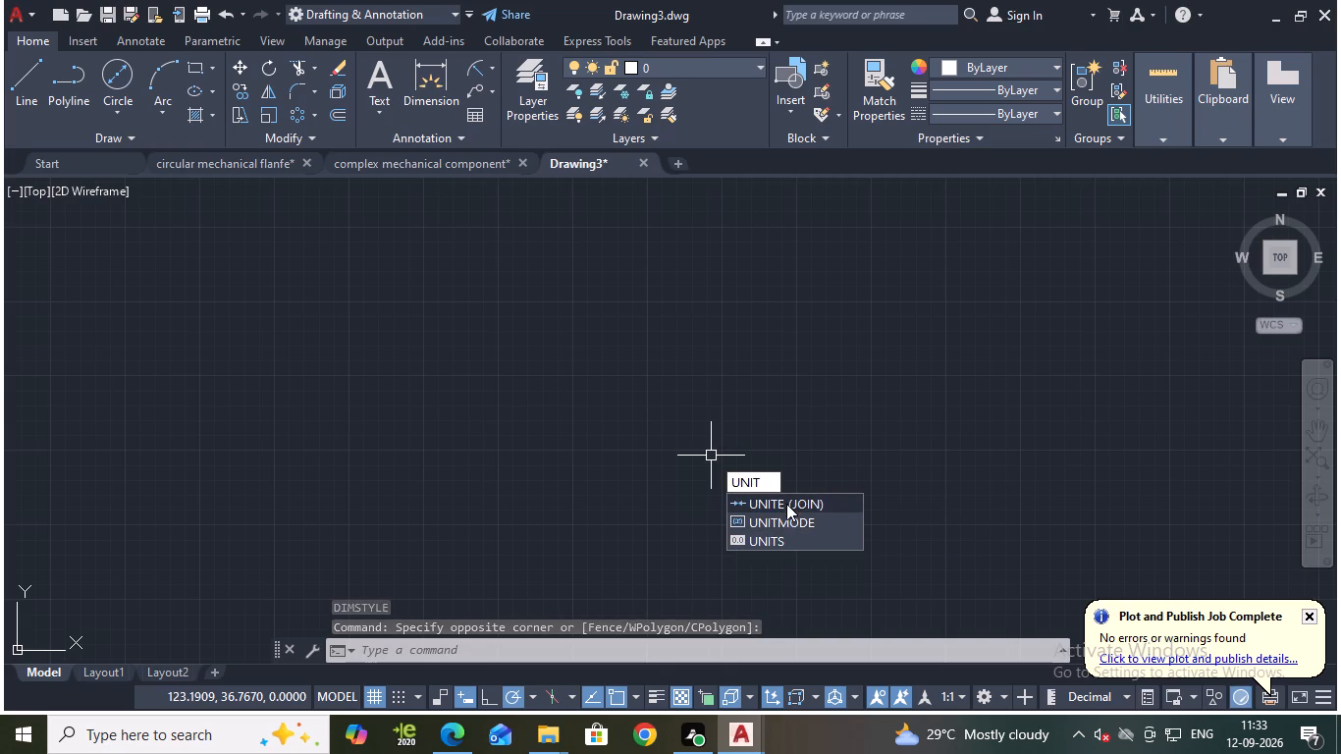
click(785, 536)
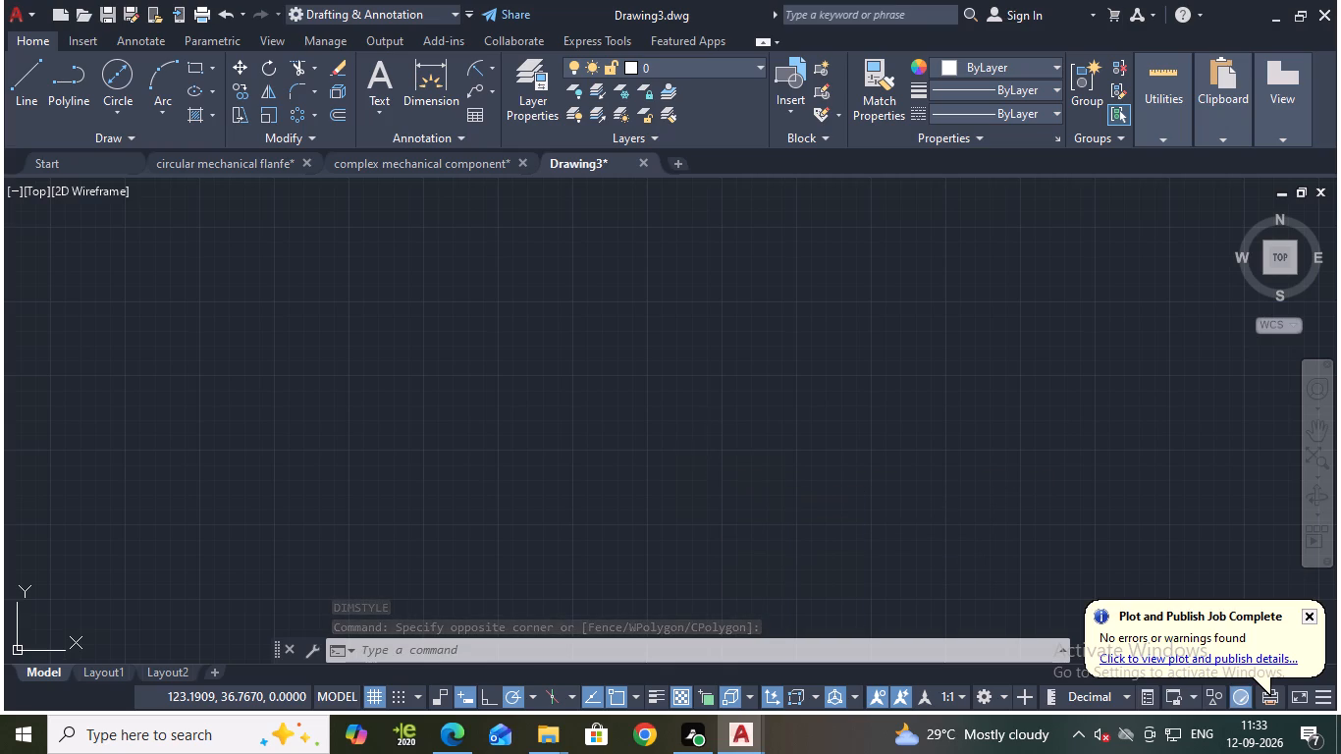
click(640, 233)
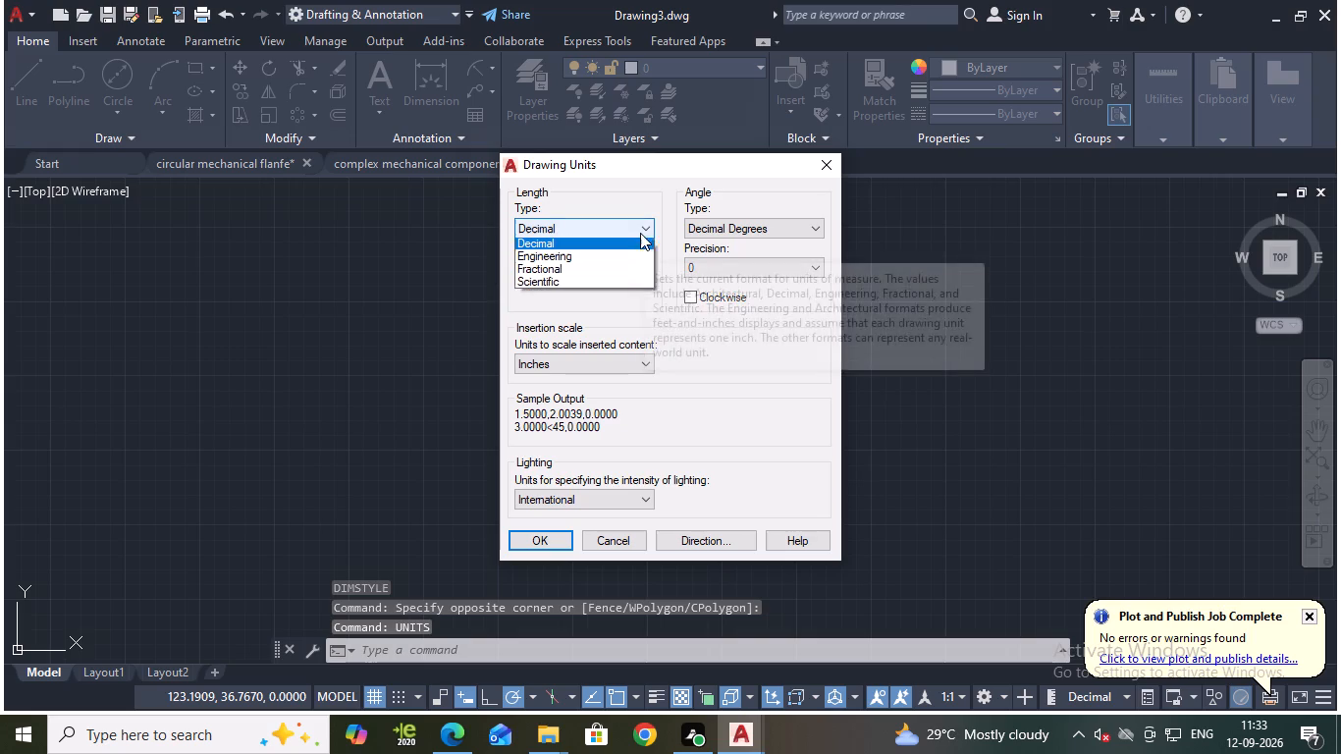
click(639, 233)
click(644, 263)
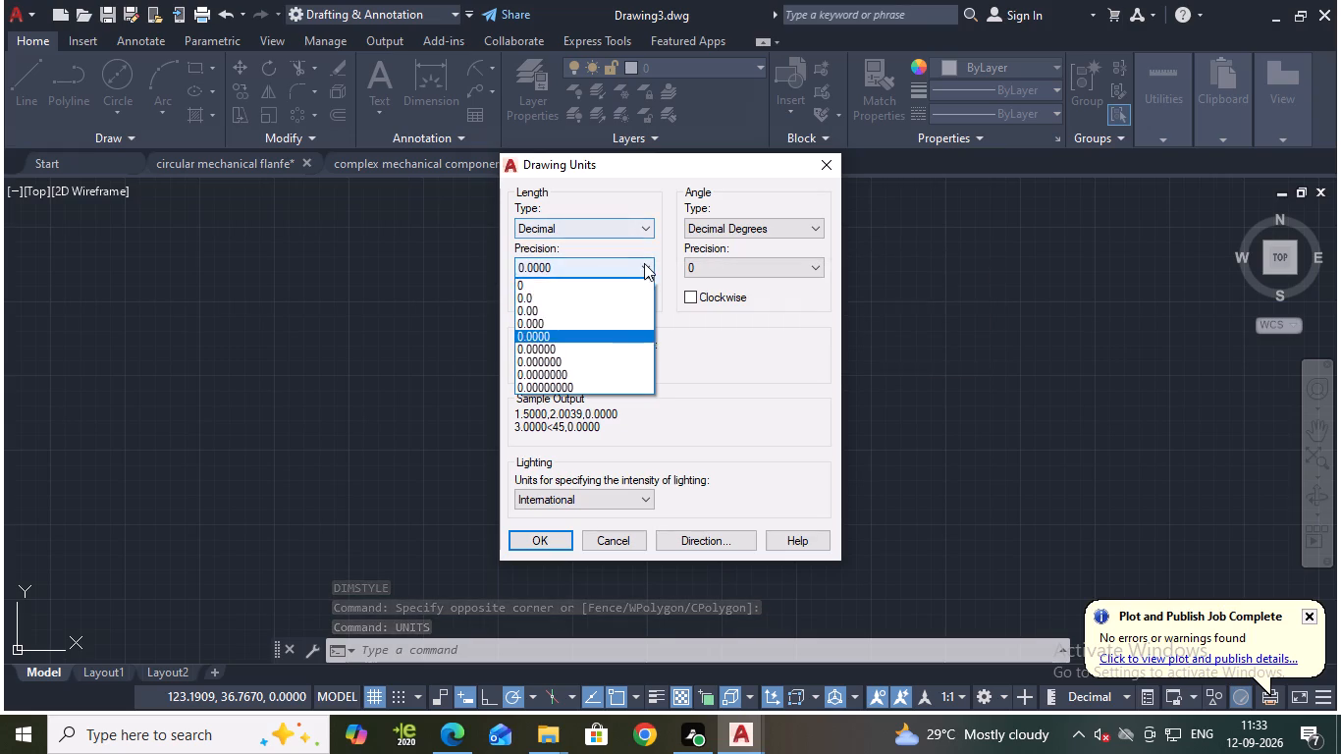
click(517, 291)
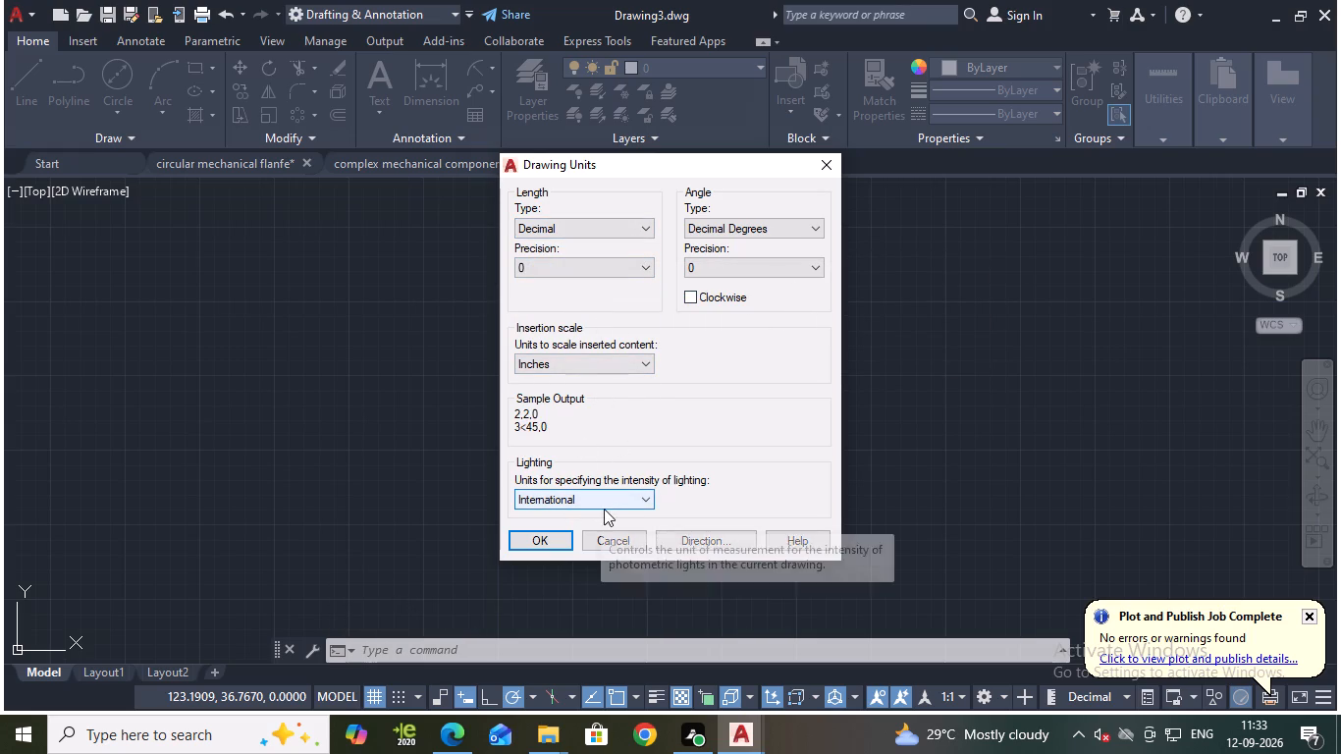
click(588, 370)
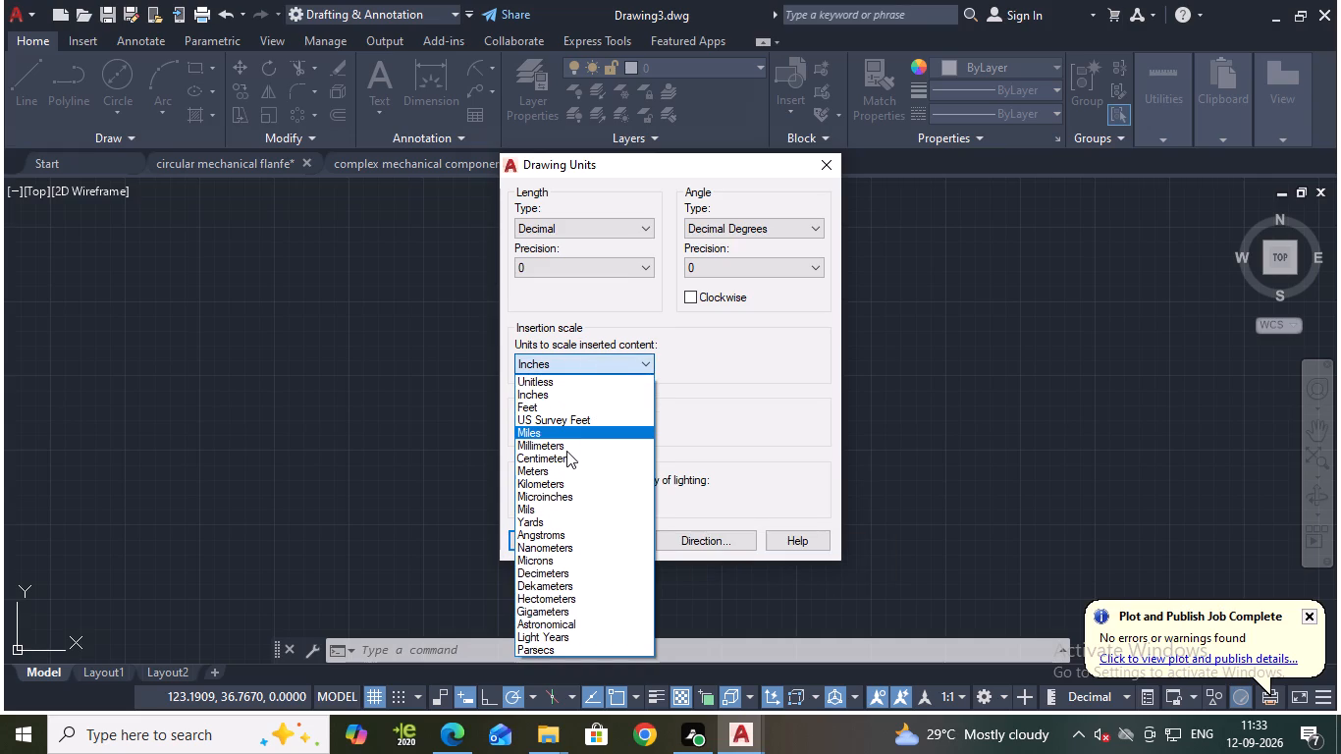
click(566, 451)
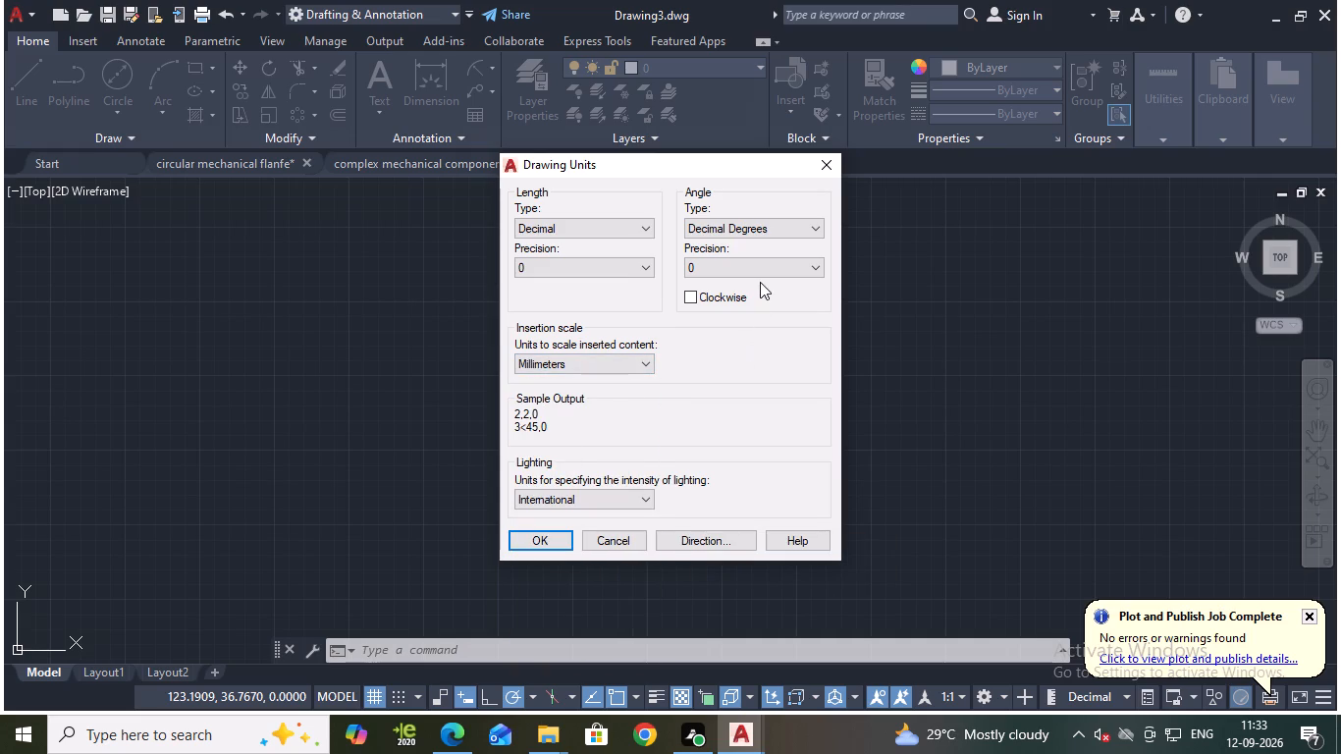
click(752, 274)
click(684, 278)
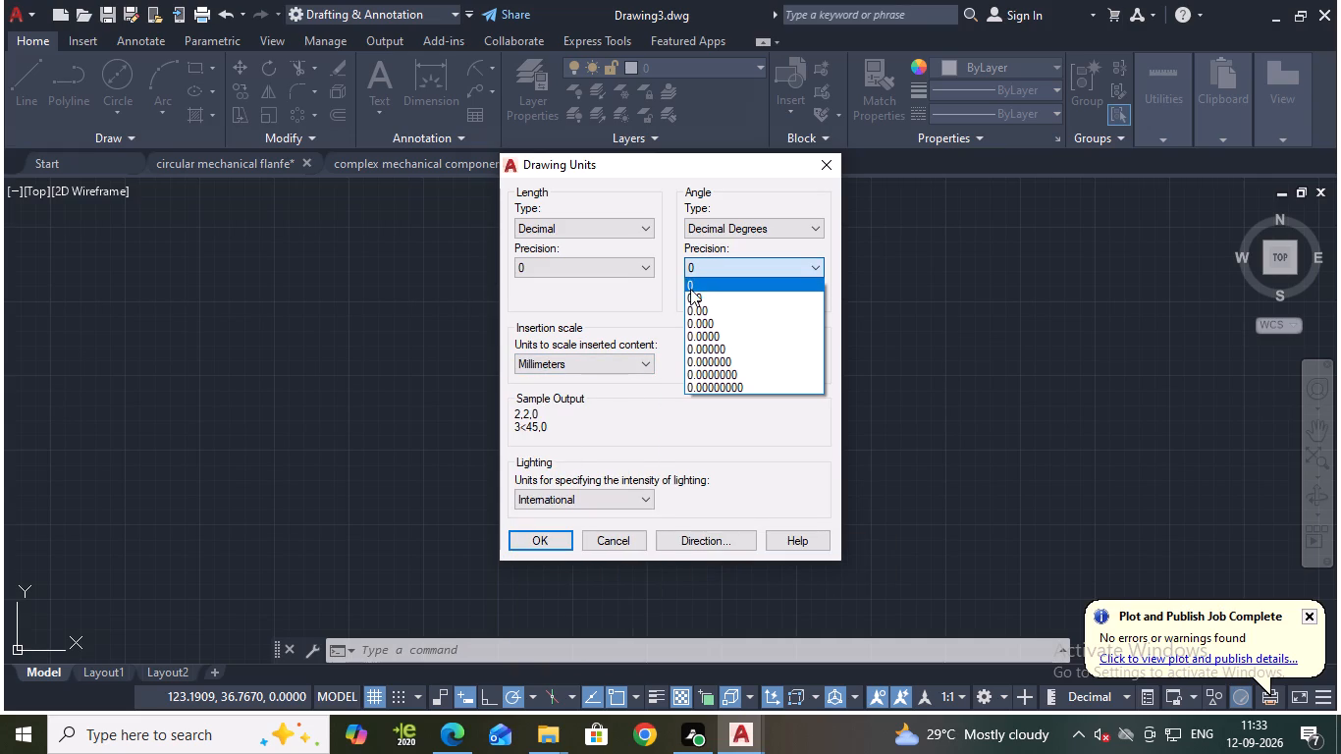
click(690, 289)
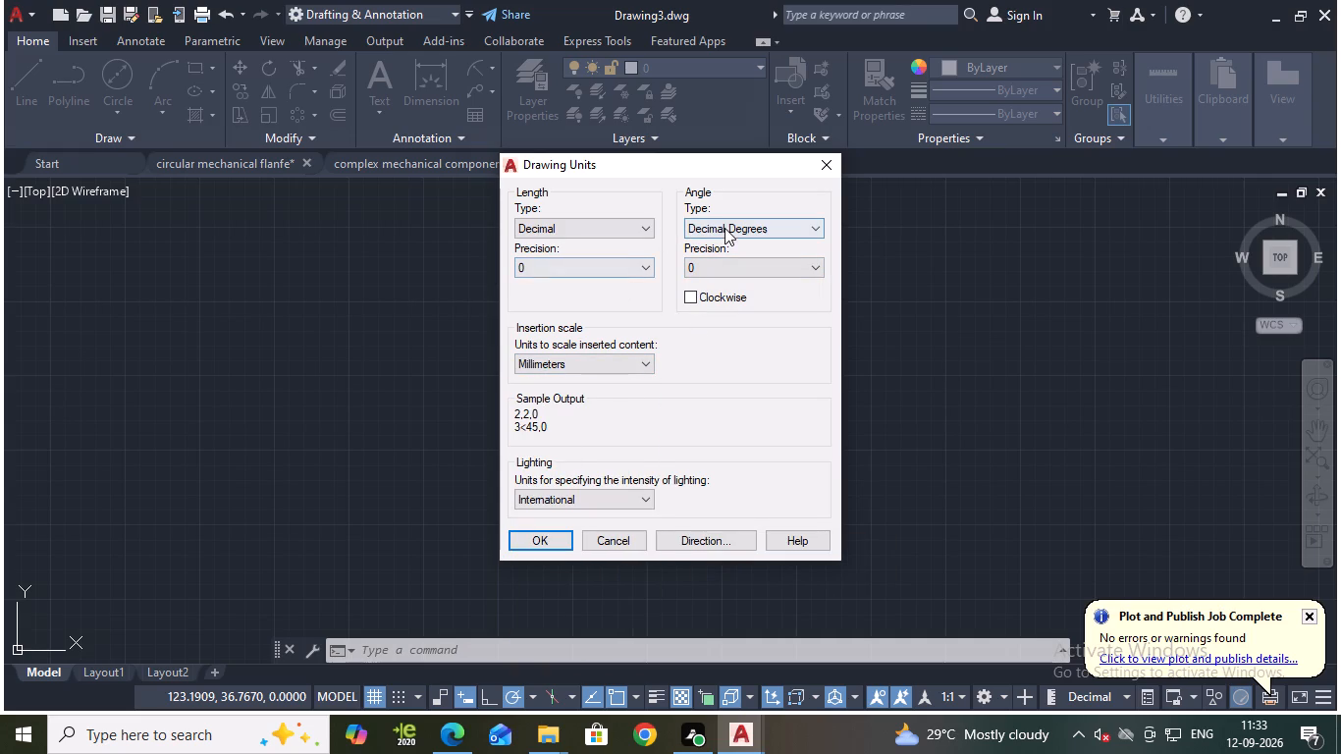
click(786, 229)
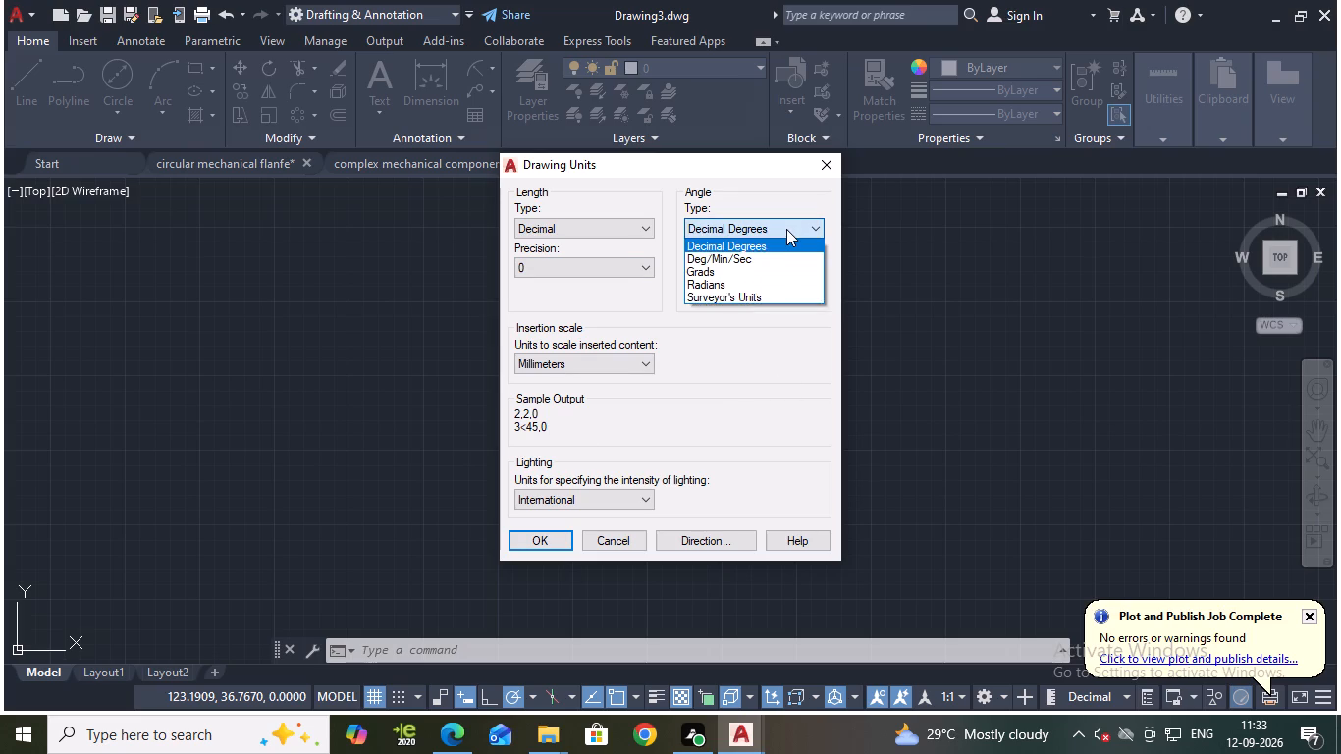
click(787, 228)
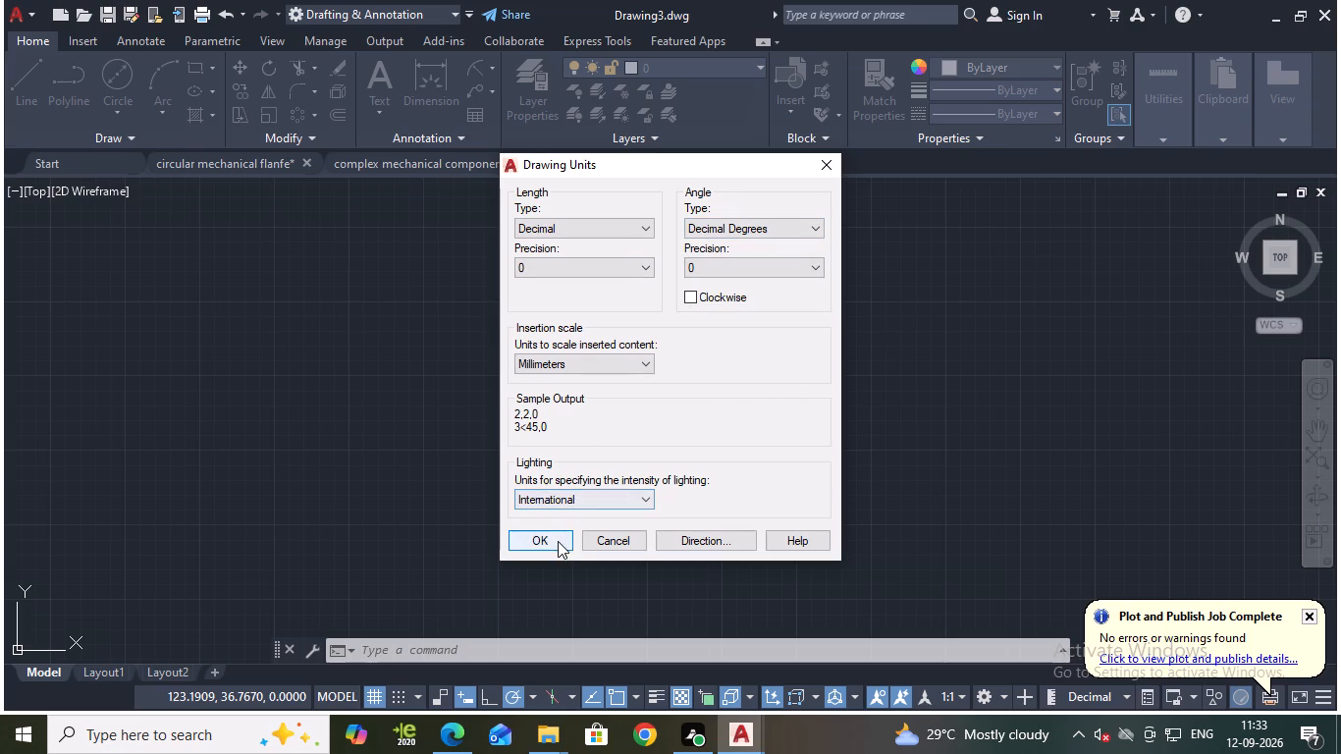
click(558, 541)
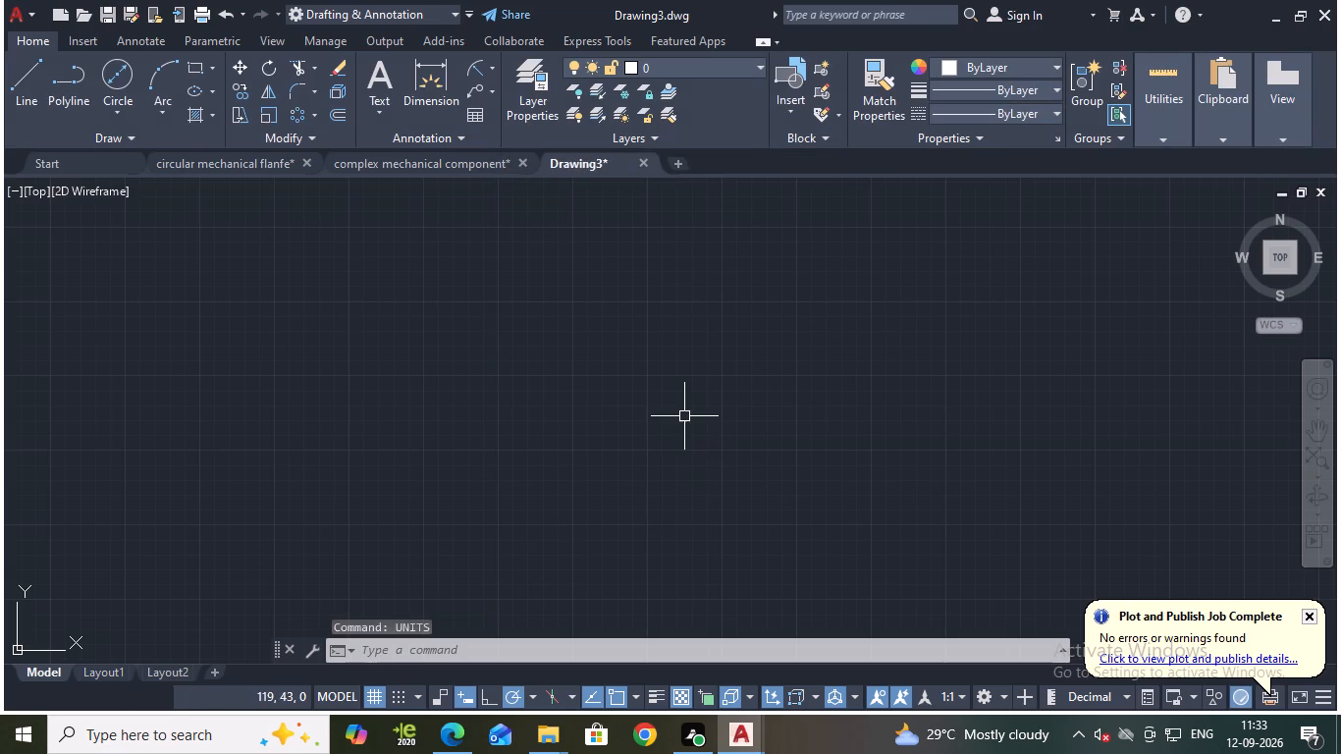
Set the model space limits from 0,0 to 1000,1000.
text(limits)
key(Return)
text(0,0)
key(Return)
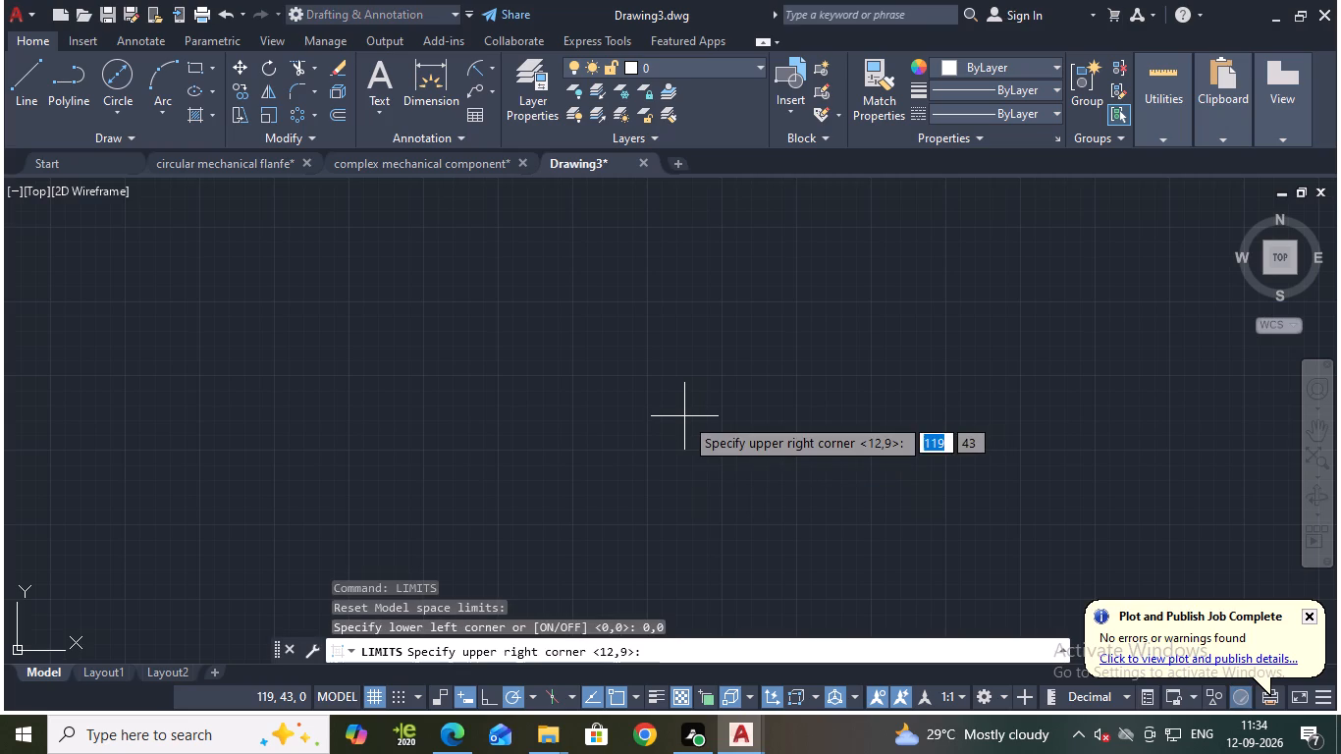
text(1000)
text(,1000)
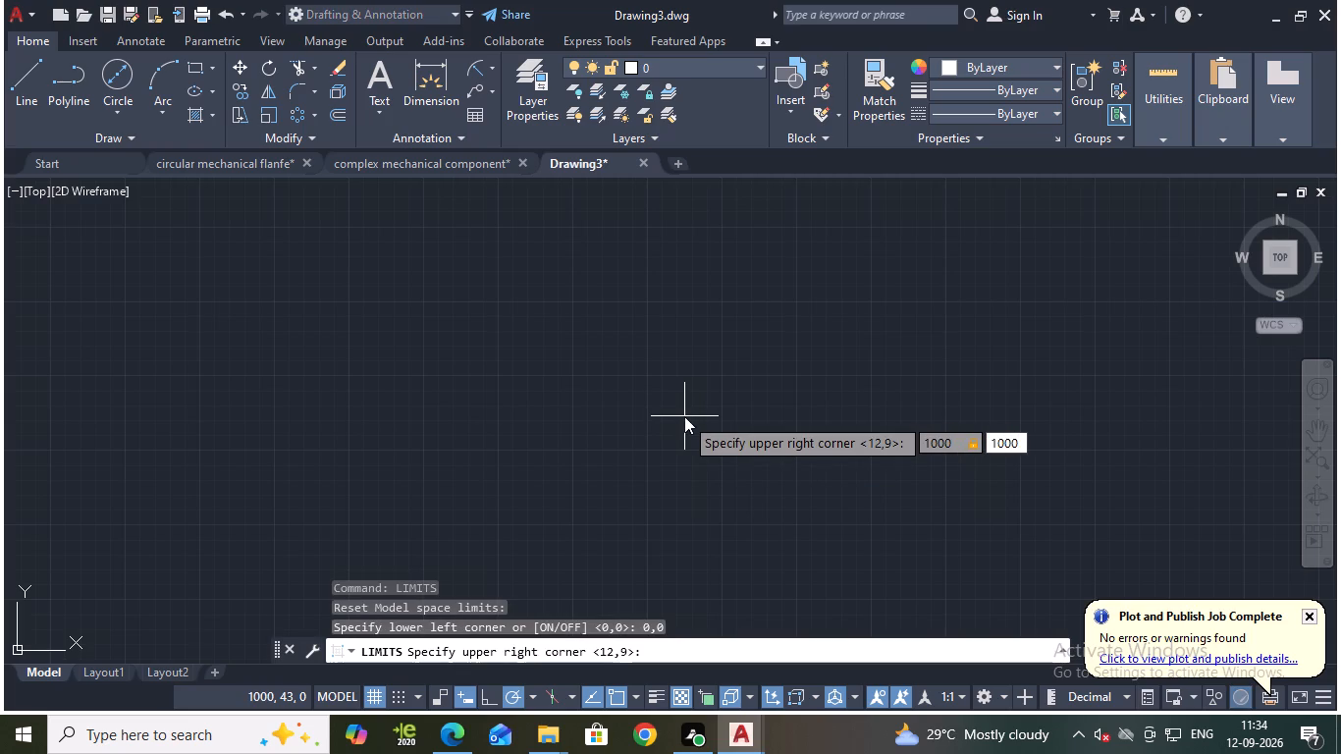
key(Return)
key(z)
key(Return)
key(a)
key(Return)
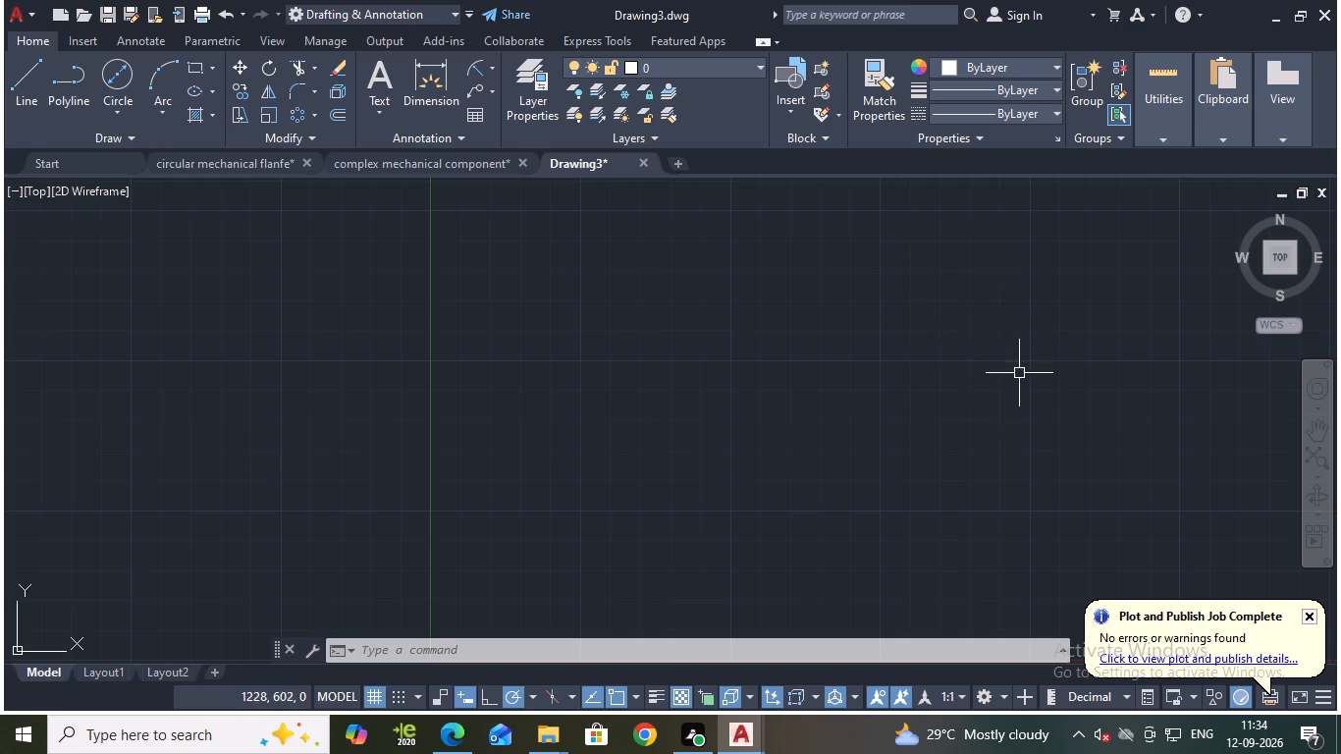
Draw a closed horizontal rectangle 68 mm long and 2.5 mm high with the Line tool in the empty drawing area.
scroll(895, 385, down, 1)
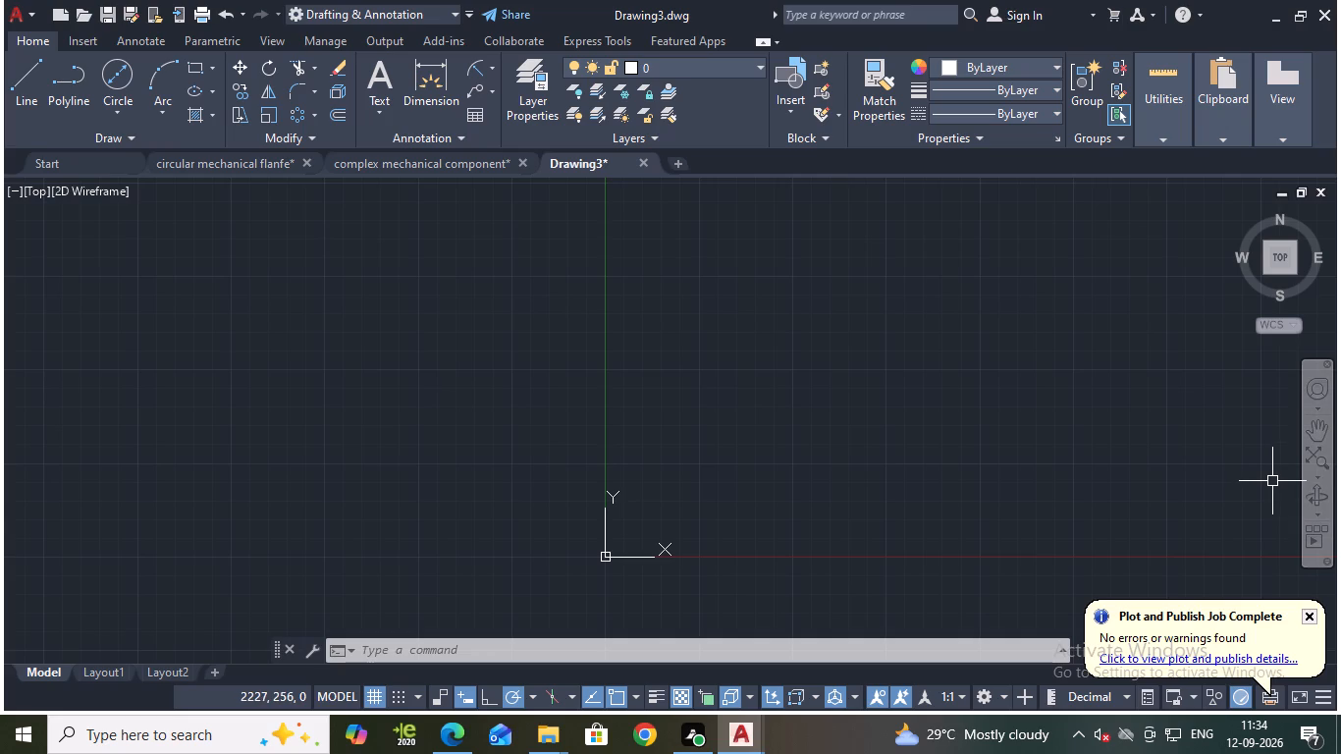
middle_drag(909, 374, 348, 449)
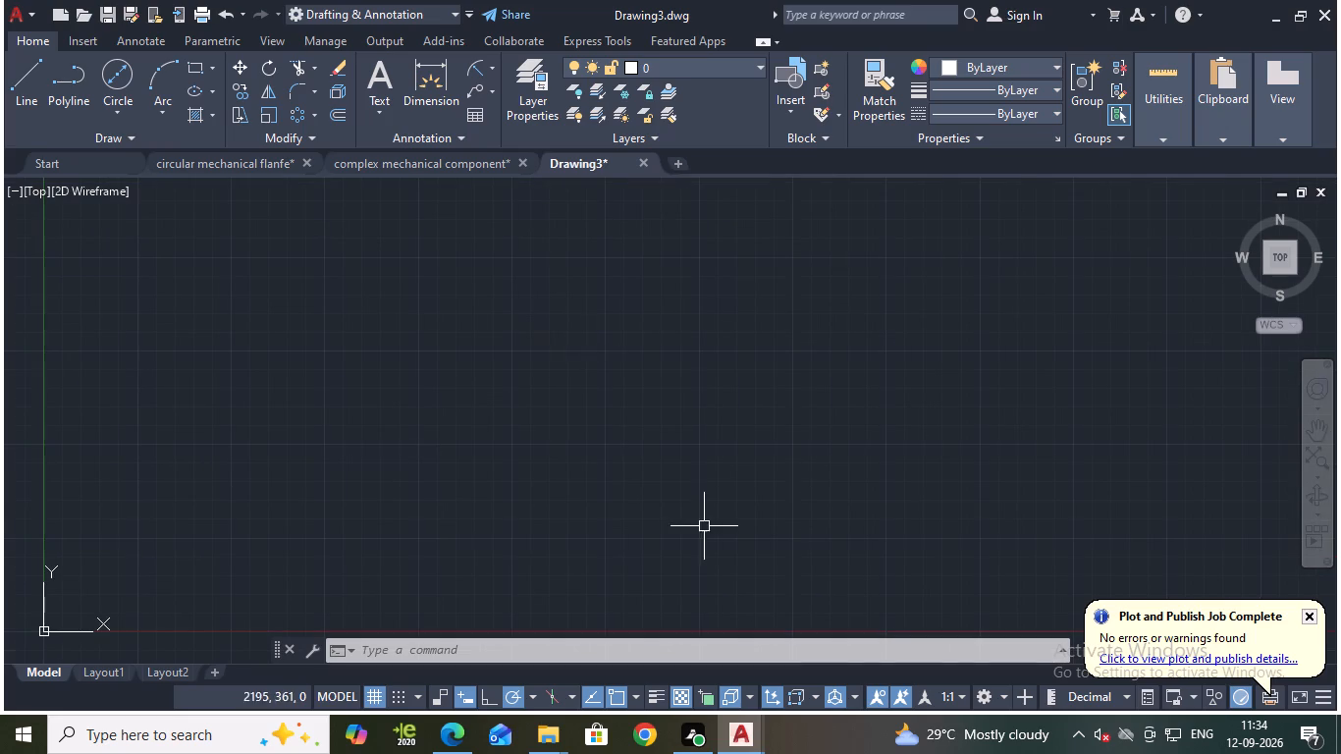
click(15, 80)
click(617, 347)
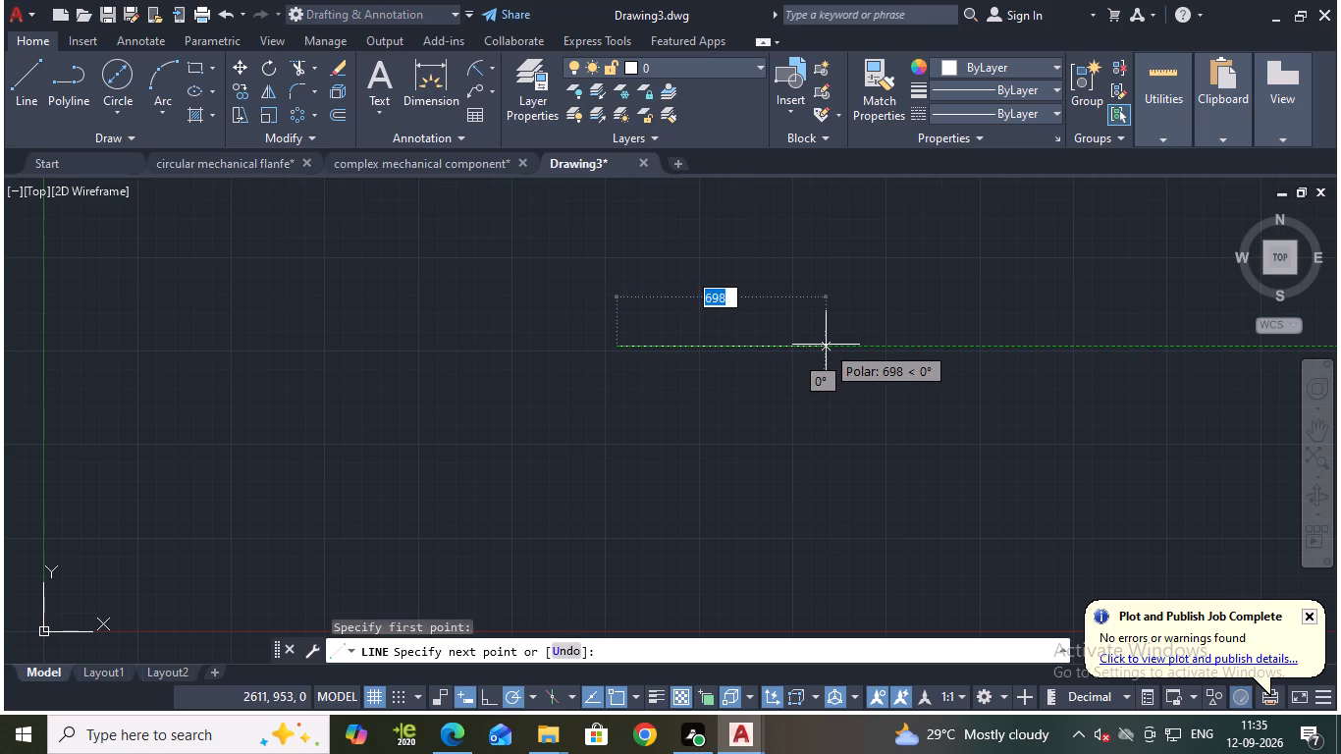
text(68)
key(Return)
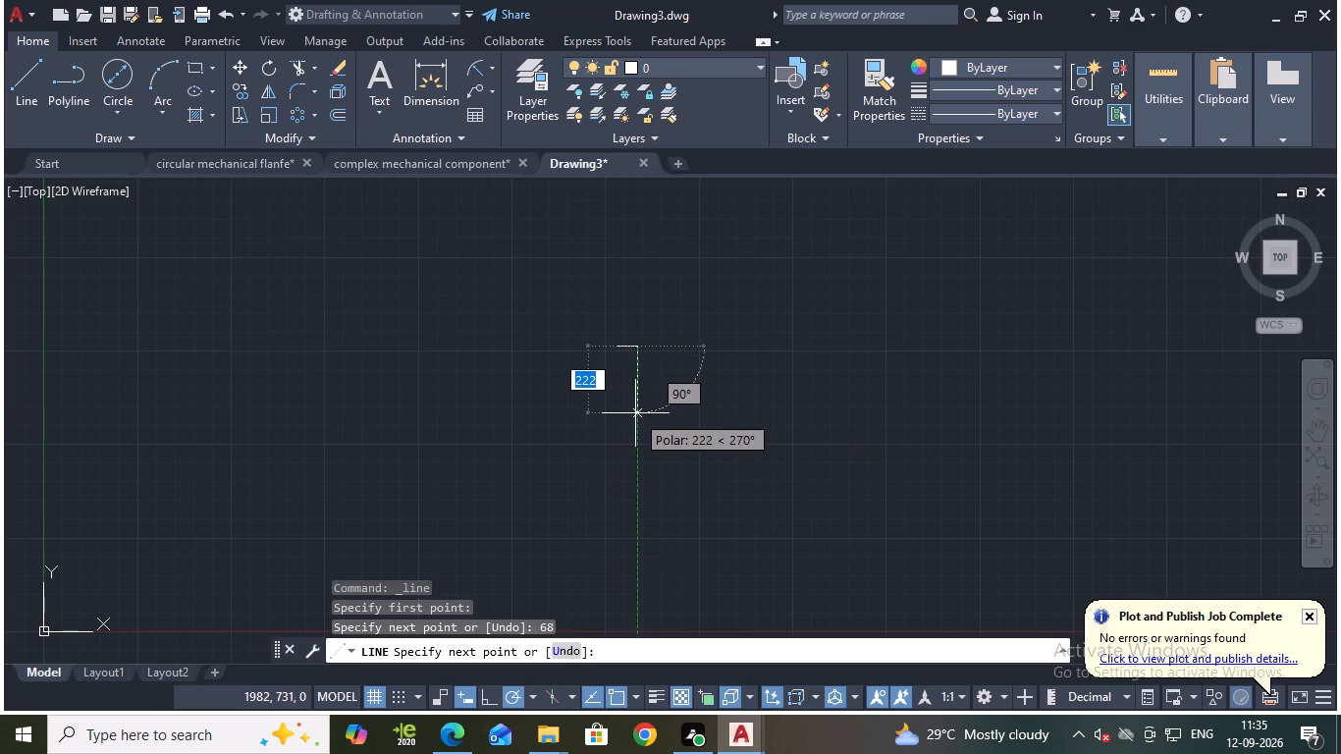
text(2.5)
key(Return)
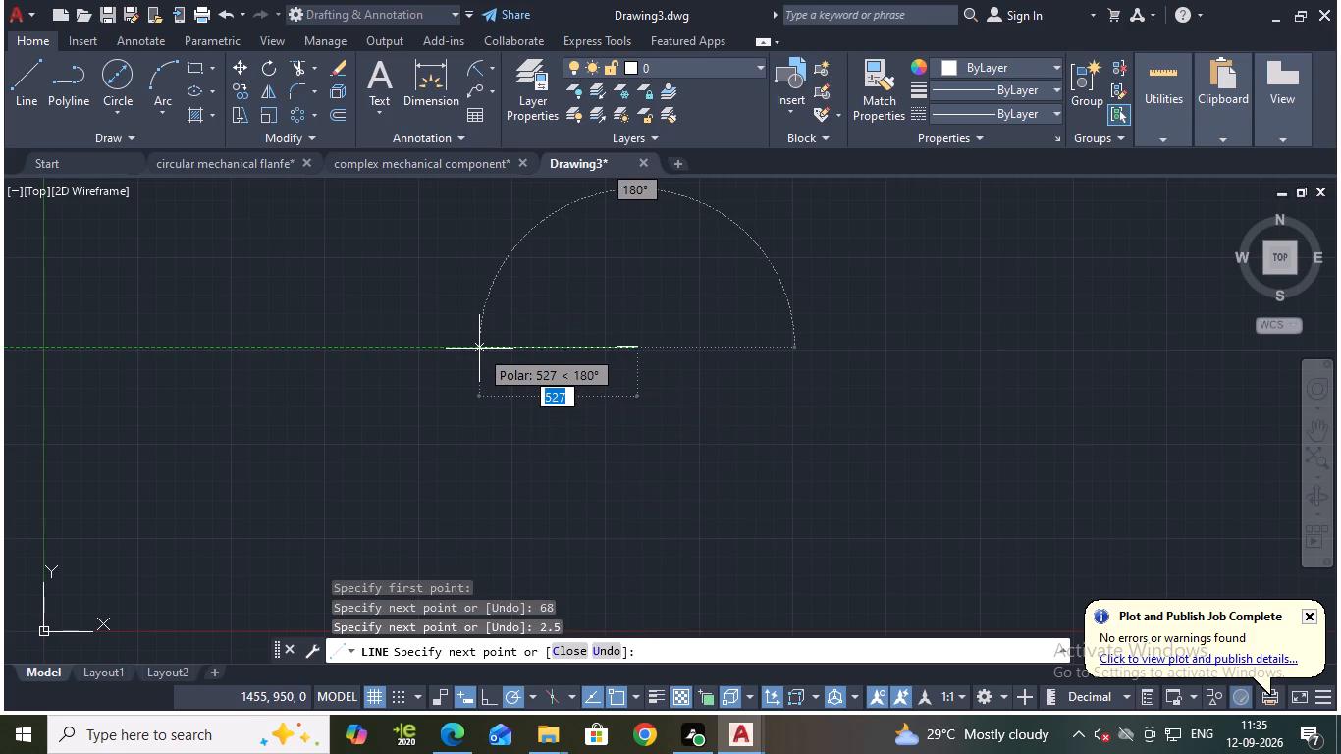
text(68)
key(Return)
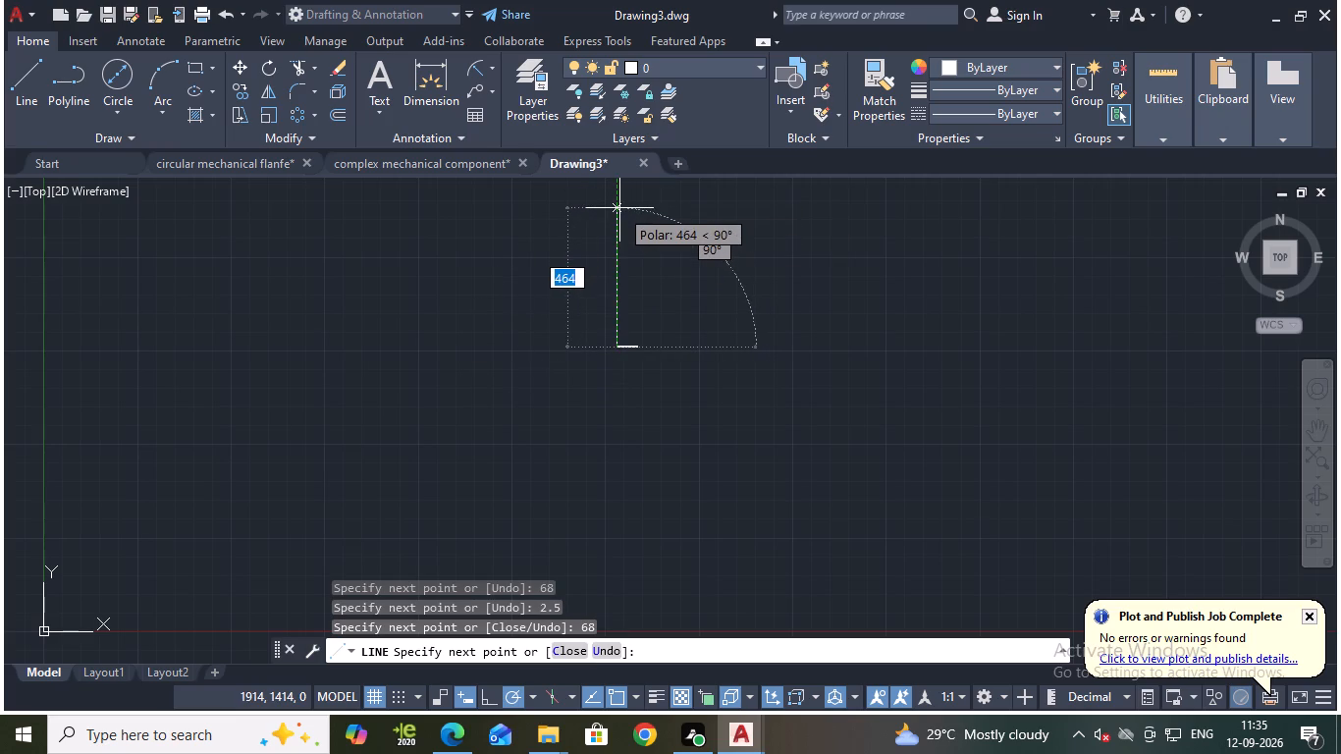
text(2.5)
key(Return)
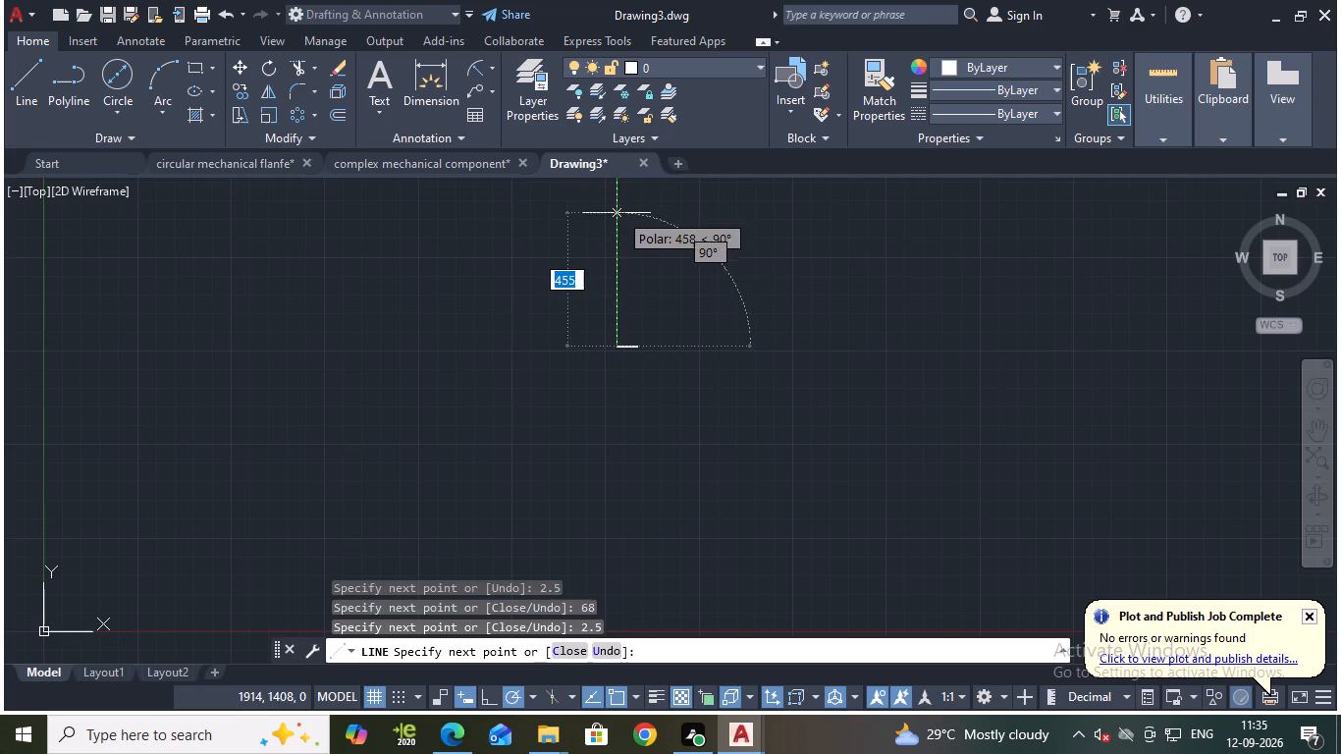
key(Escape)
key(Escape)
scroll(634, 313, up, 4)
middle_drag(642, 404, 822, 202)
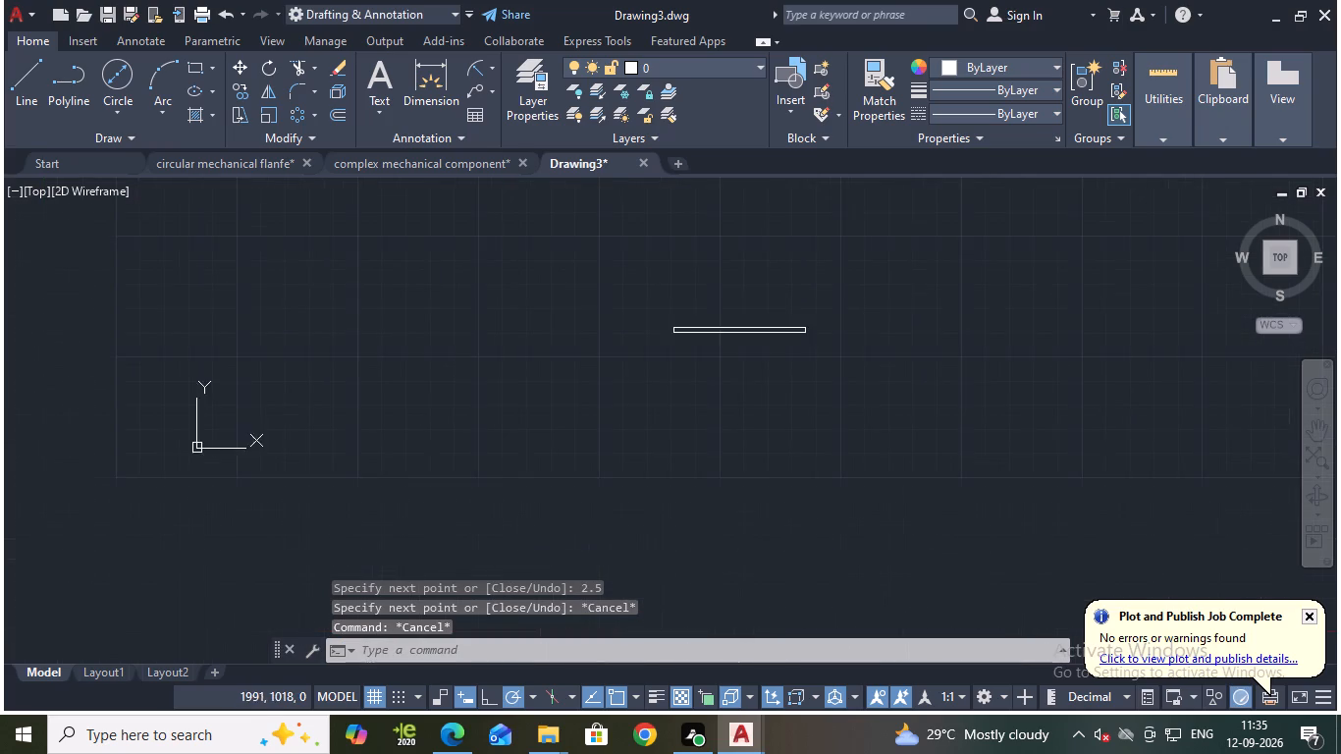
scroll(780, 341, up, 2)
middle_drag(875, 281, 796, 365)
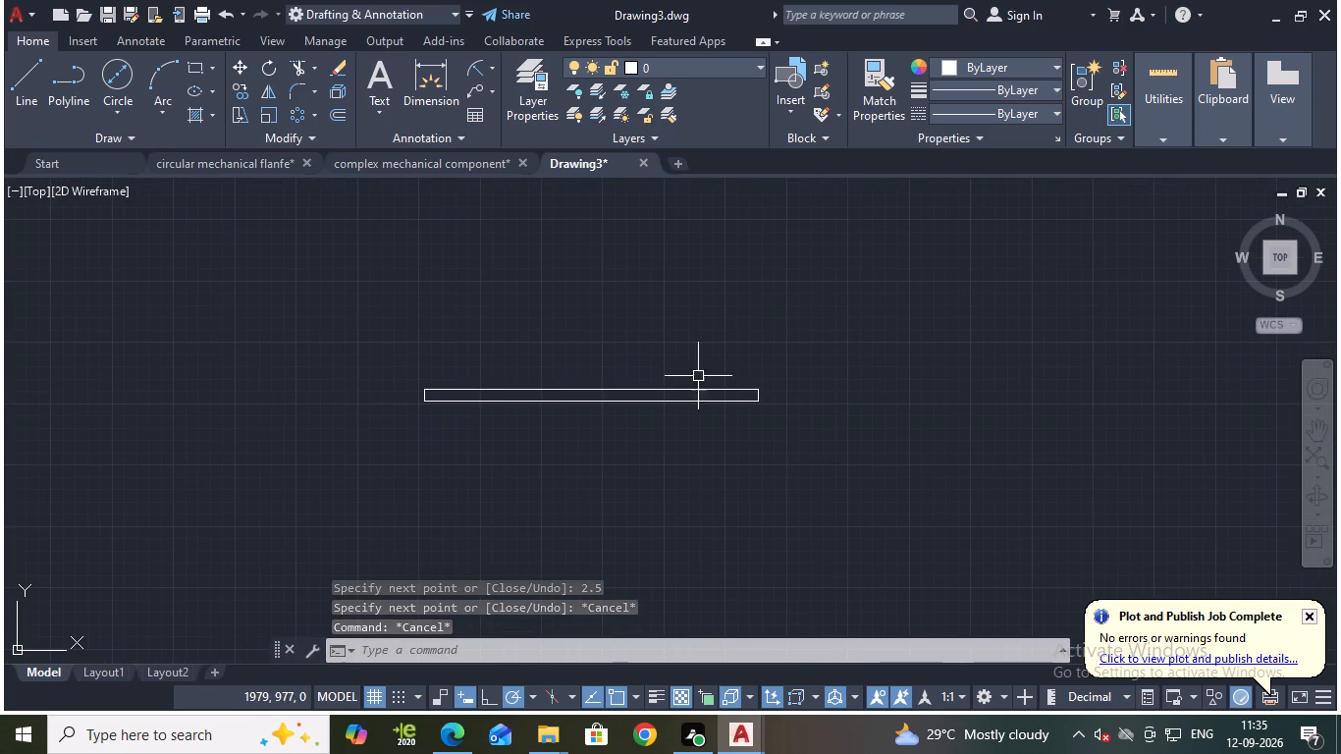
Turn off the drawing grid display.
click(364, 695)
Offset the rectangle's bottom edge 3 mm downward.
middle_drag(486, 367, 526, 409)
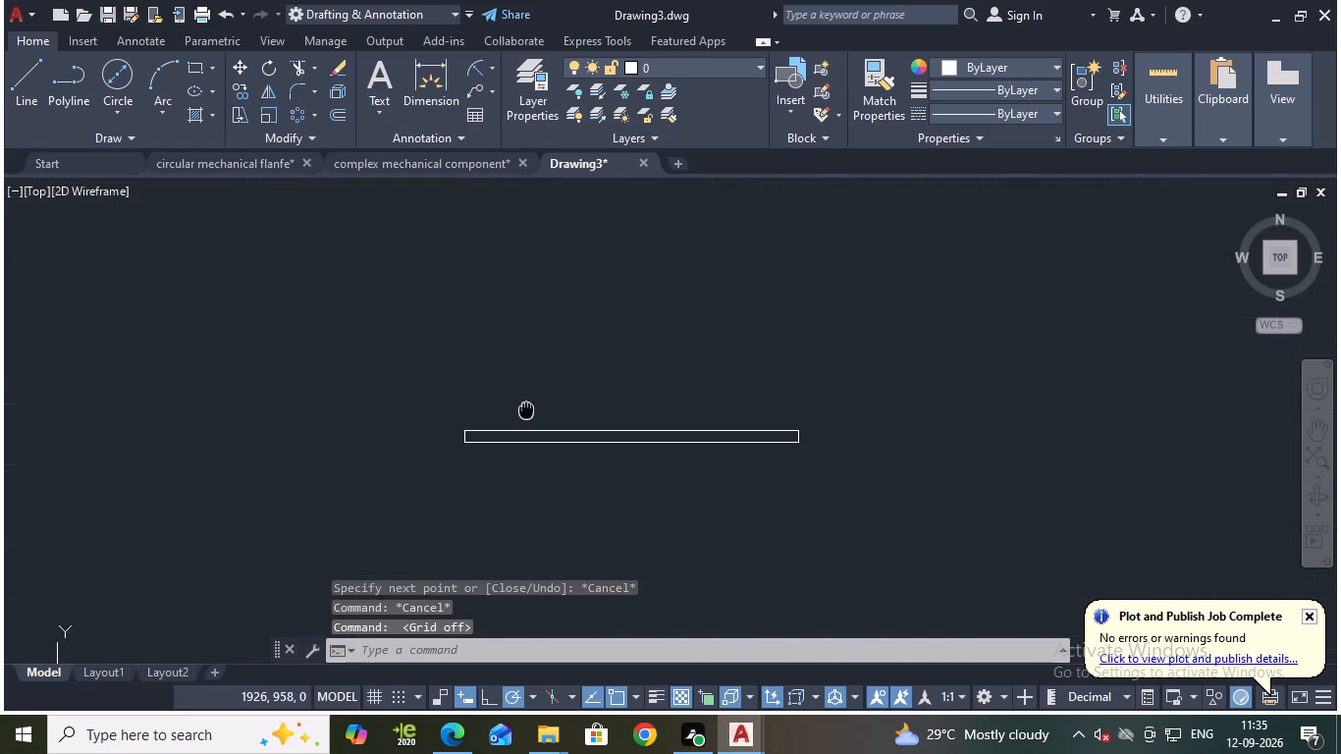
middle_drag(526, 409, 599, 458)
middle_drag(665, 453, 639, 399)
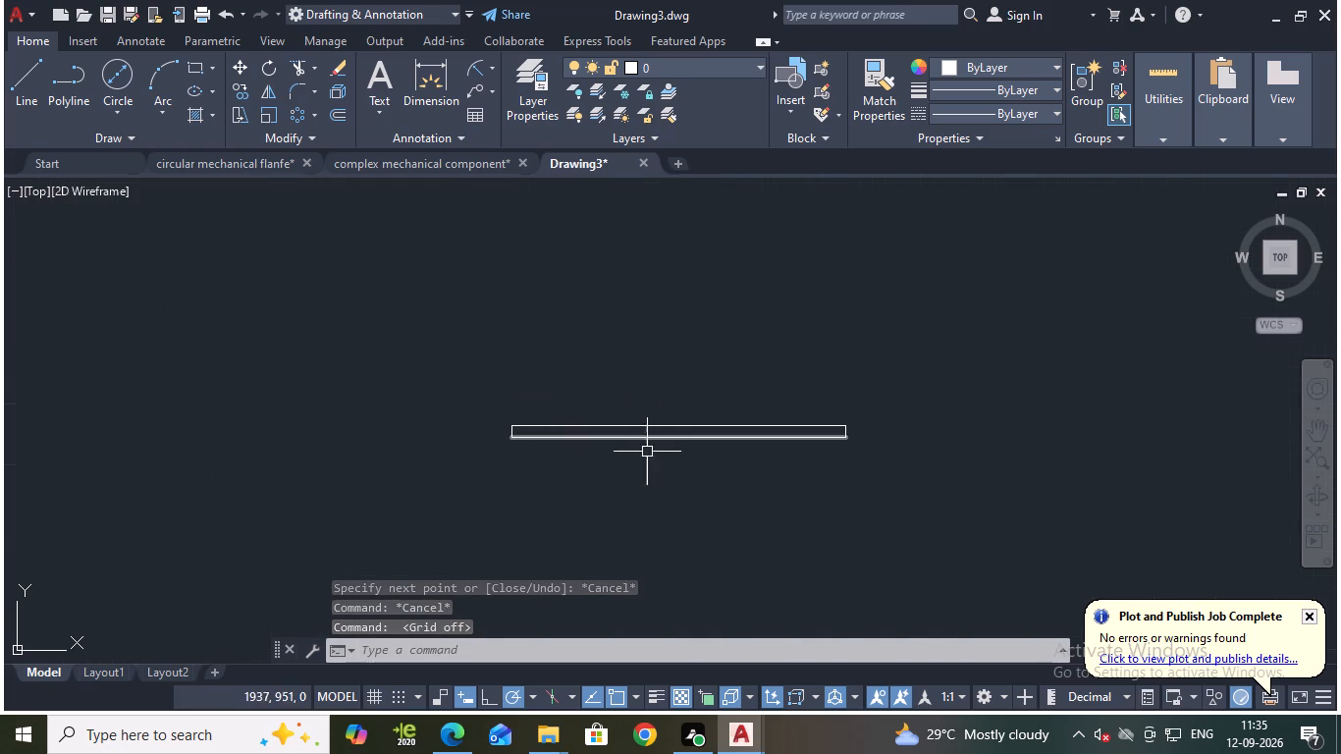
key(o)
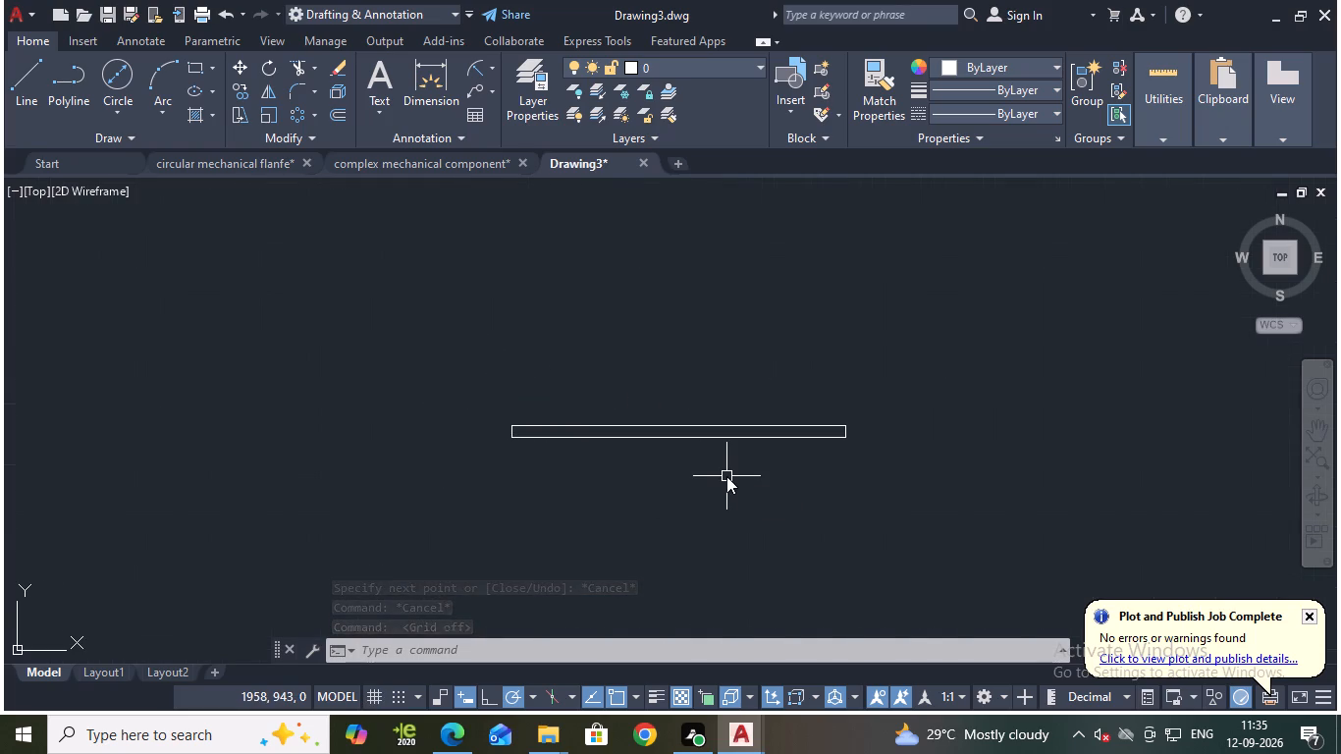
key(Return)
key(Return)
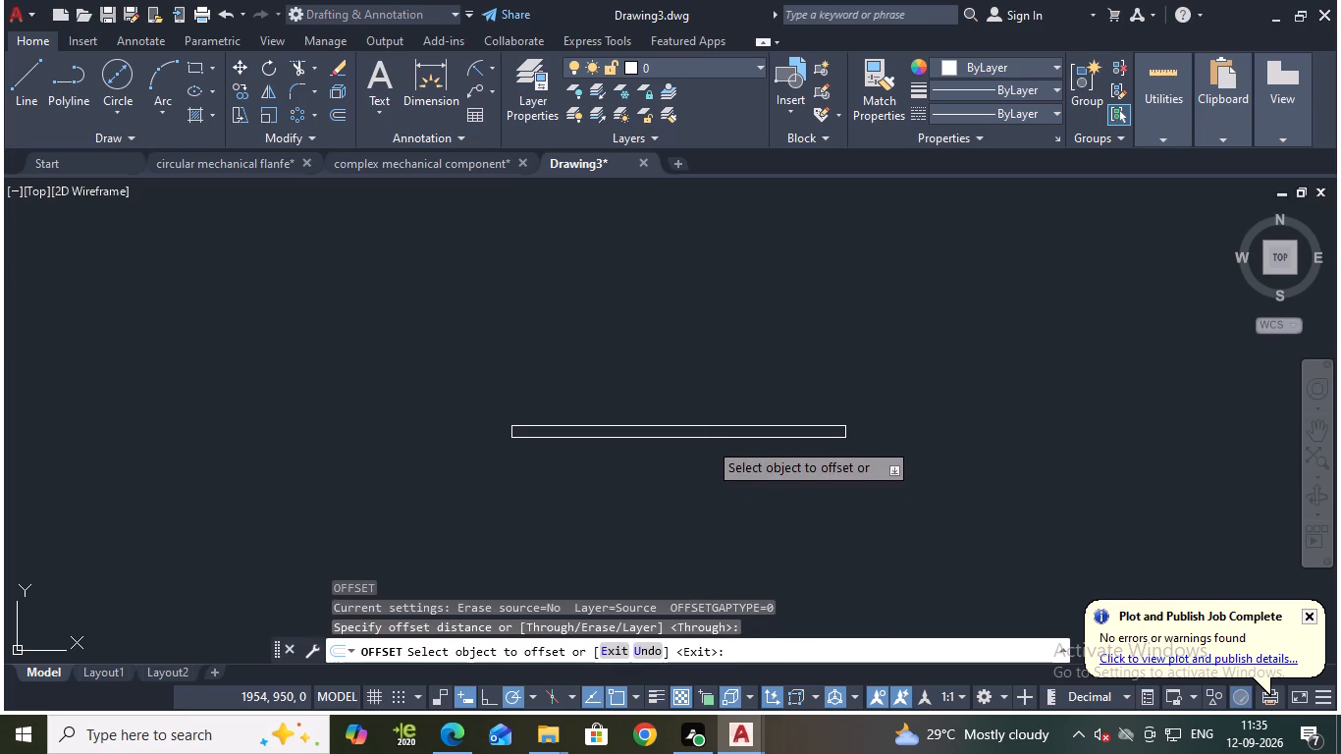
click(708, 441)
key(3)
key(Return)
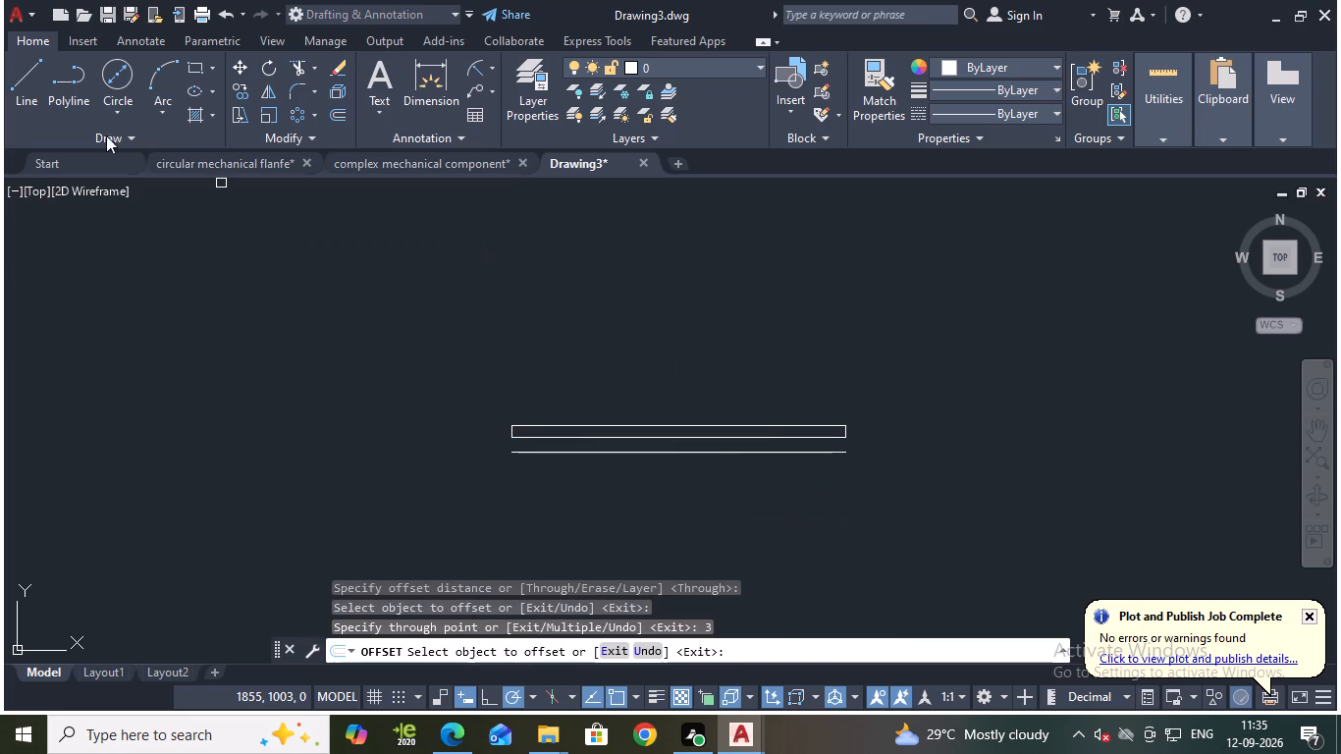
Draw a vertical centre line about 183 mm long upward from the midpoint of the lower offset line.
click(17, 85)
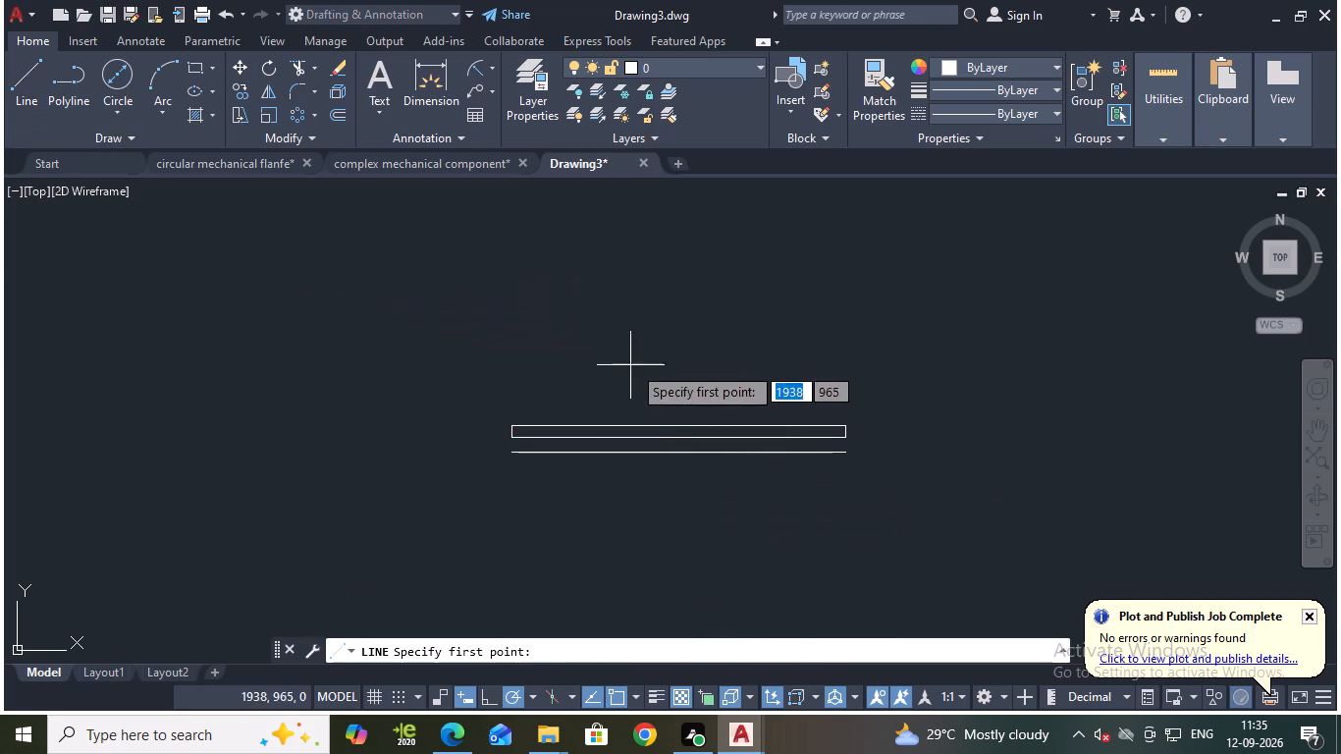
click(681, 451)
middle_drag(675, 319, 643, 437)
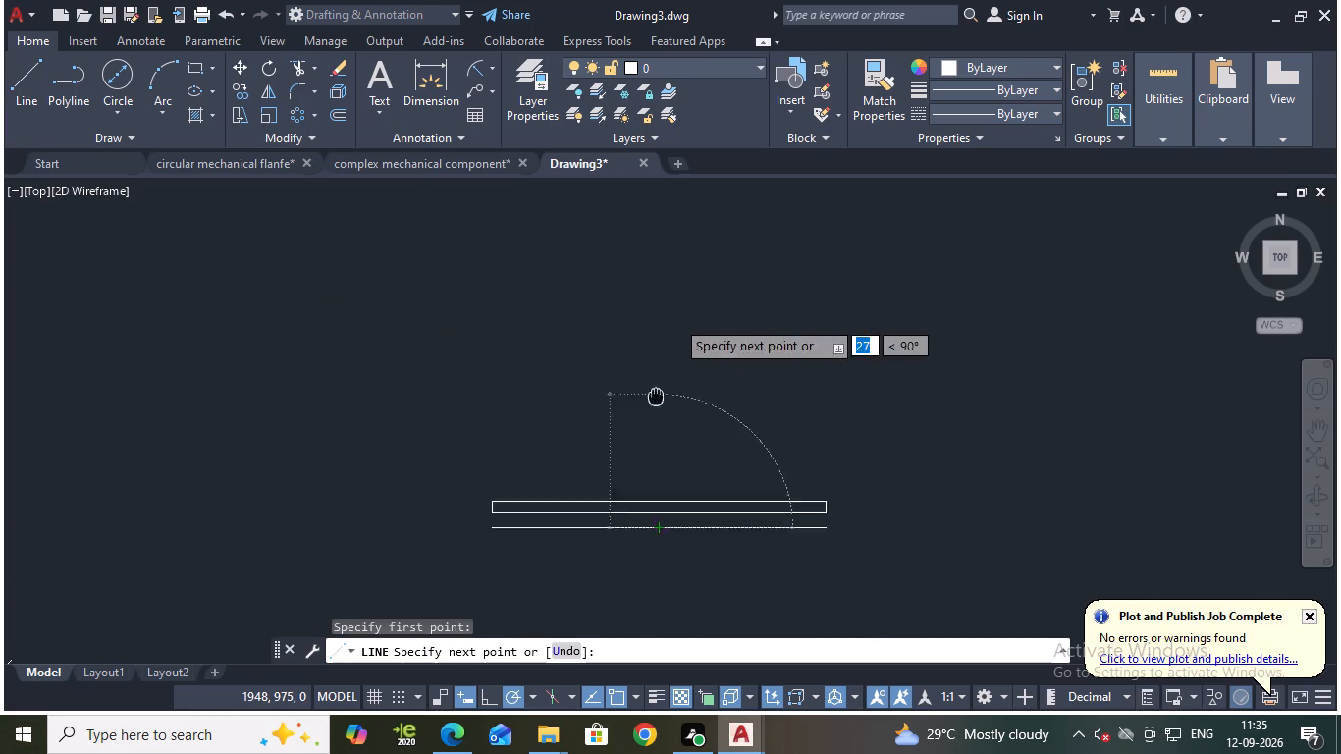
middle_drag(643, 437, 641, 448)
scroll(645, 211, down, 2)
middle_drag(645, 211, 639, 333)
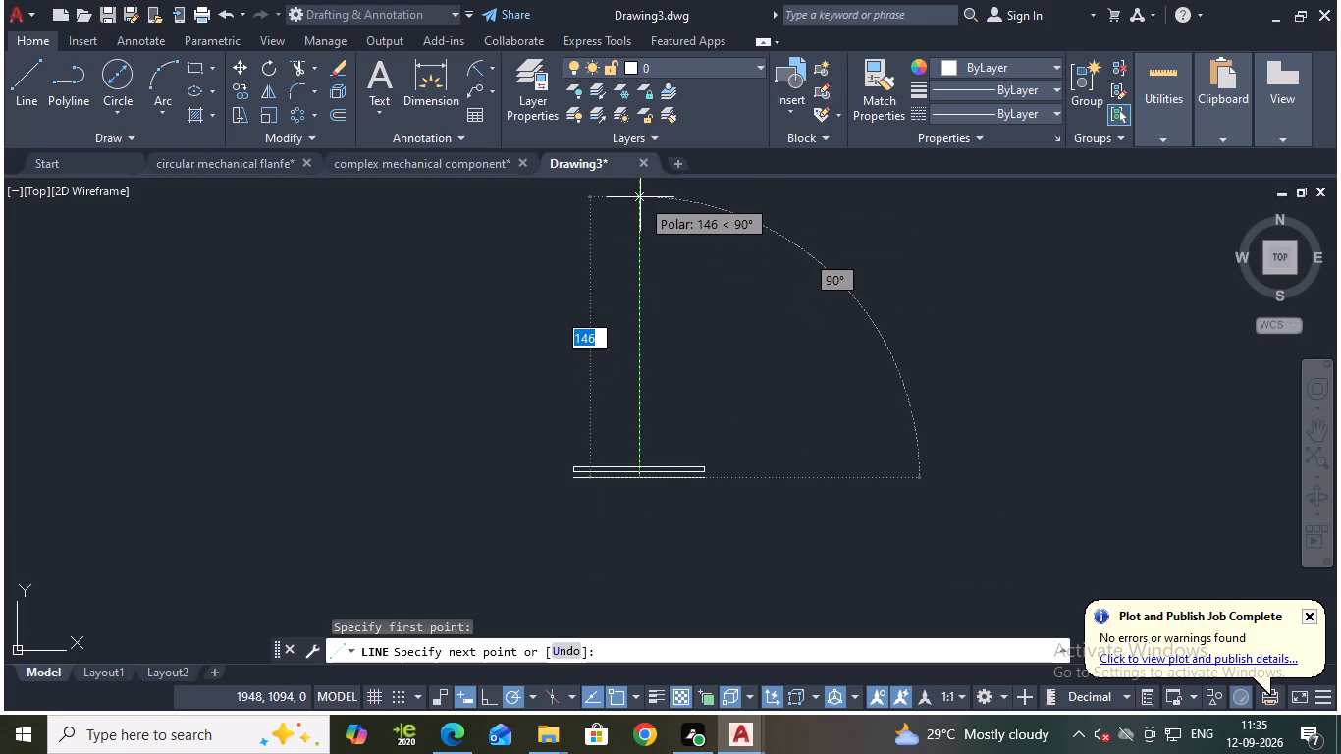
middle_drag(640, 197, 633, 295)
click(628, 223)
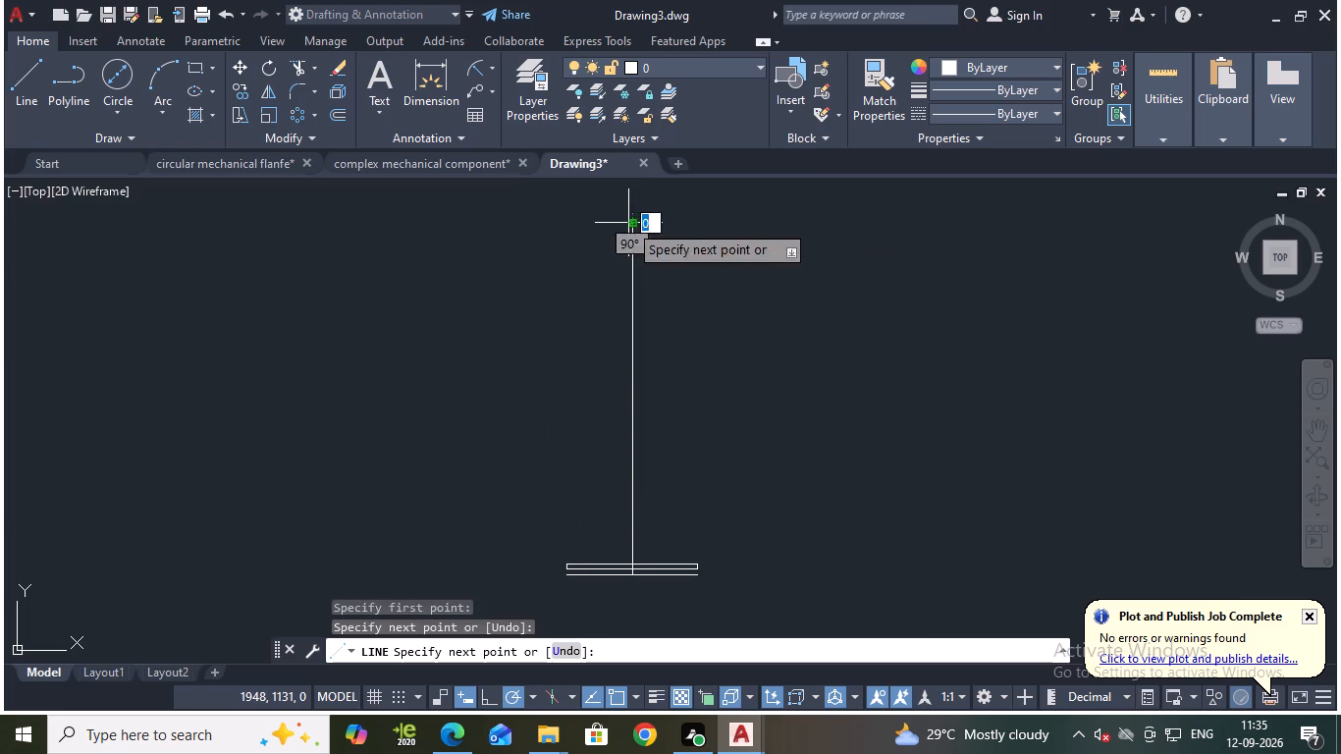
key(Escape)
Offset the vertical centre line 20 mm to each side.
scroll(689, 523, up, 1)
middle_drag(683, 525, 834, 319)
scroll(718, 391, up, 2)
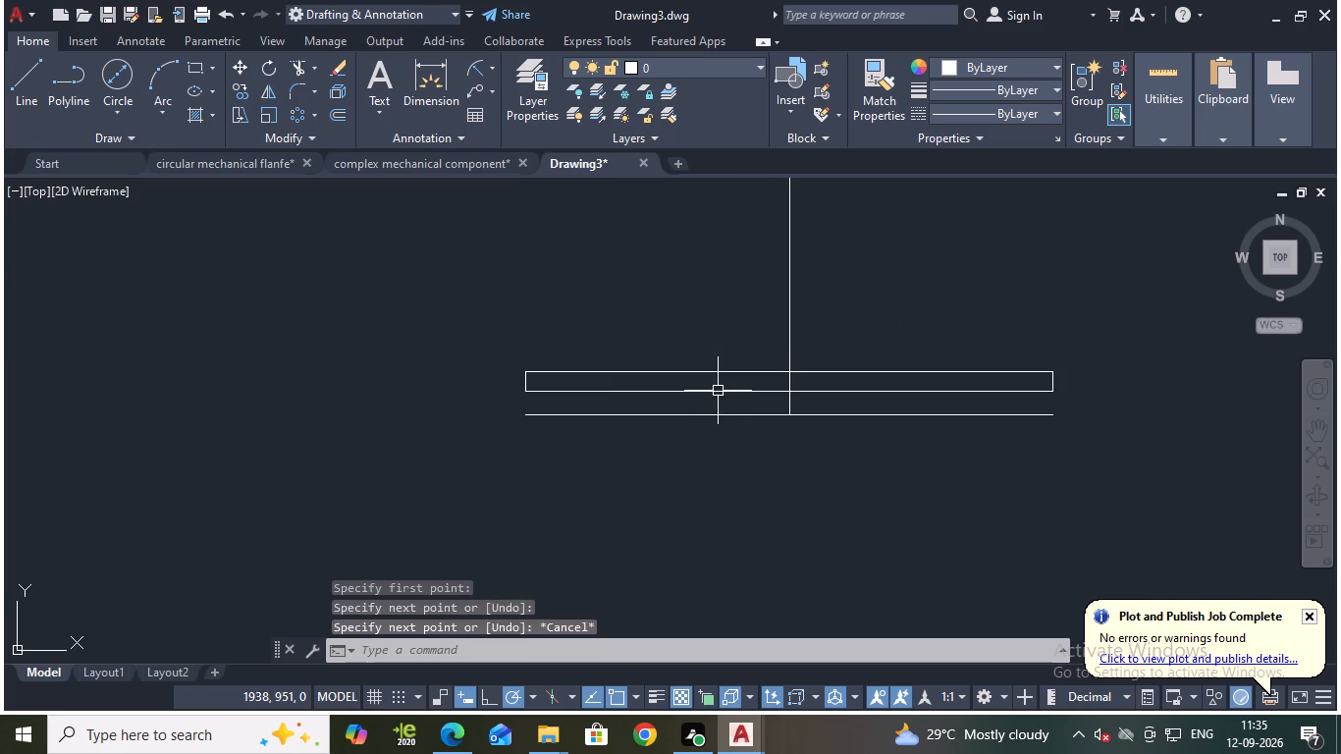
middle_drag(753, 409, 680, 415)
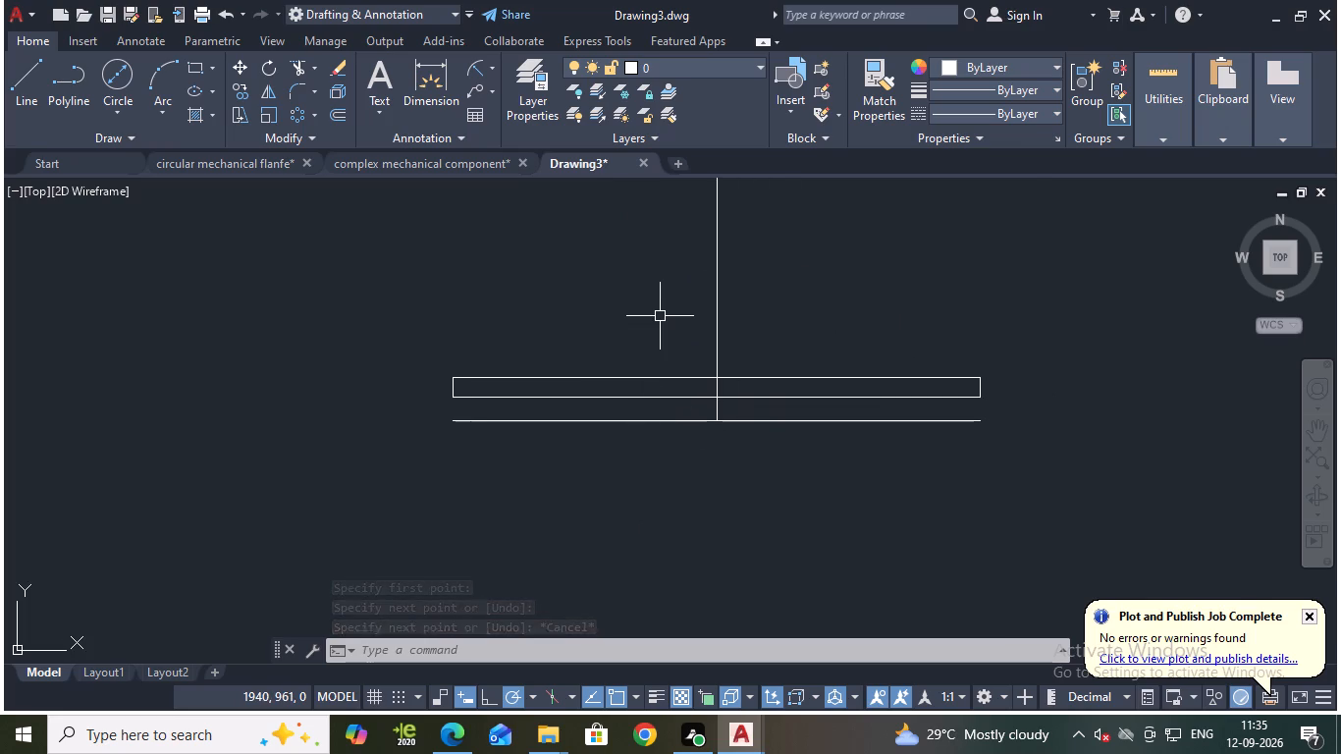
key(o)
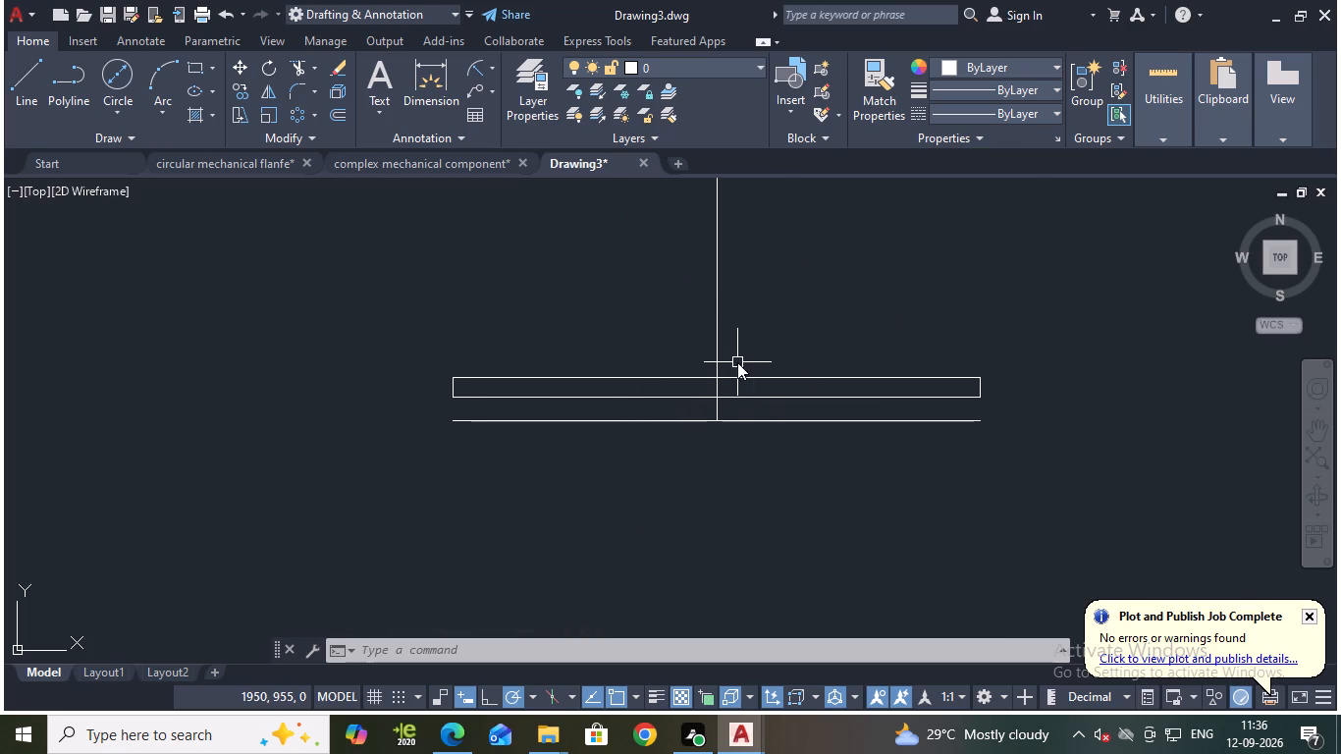
key(Return)
key(Return)
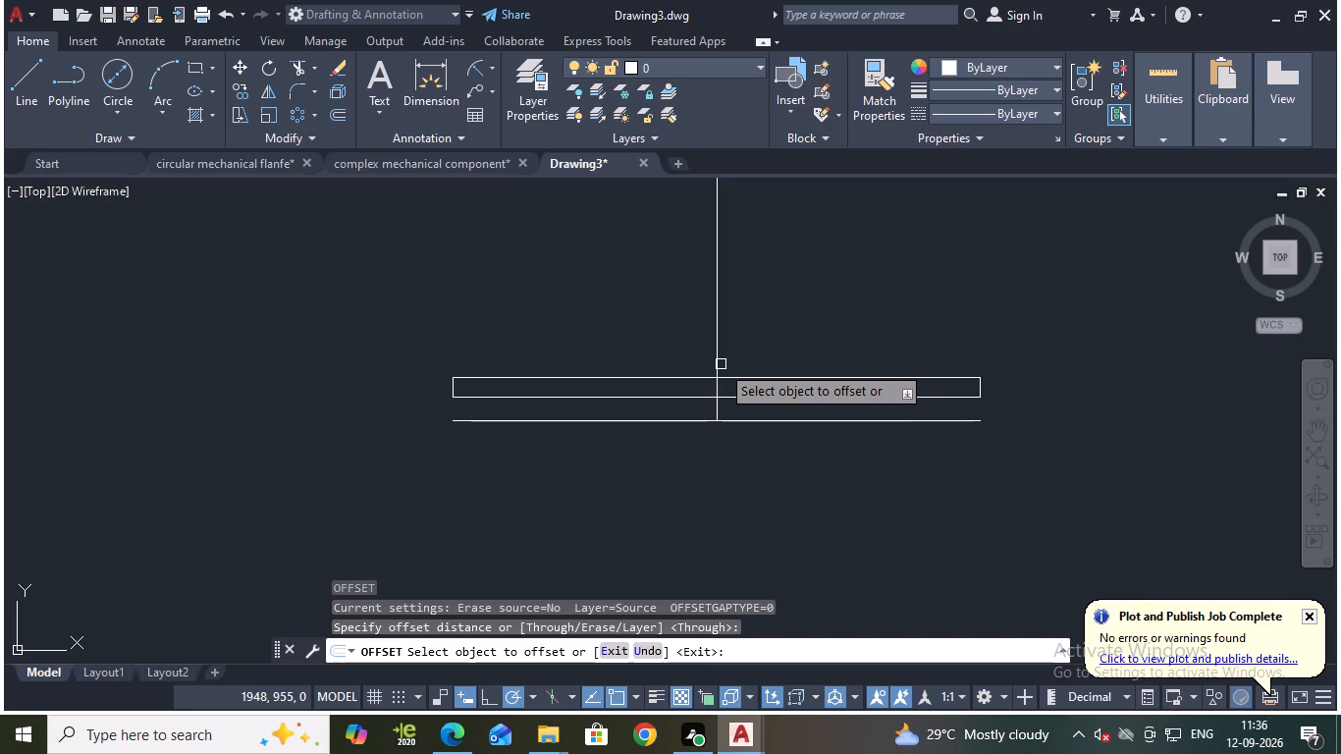
click(716, 364)
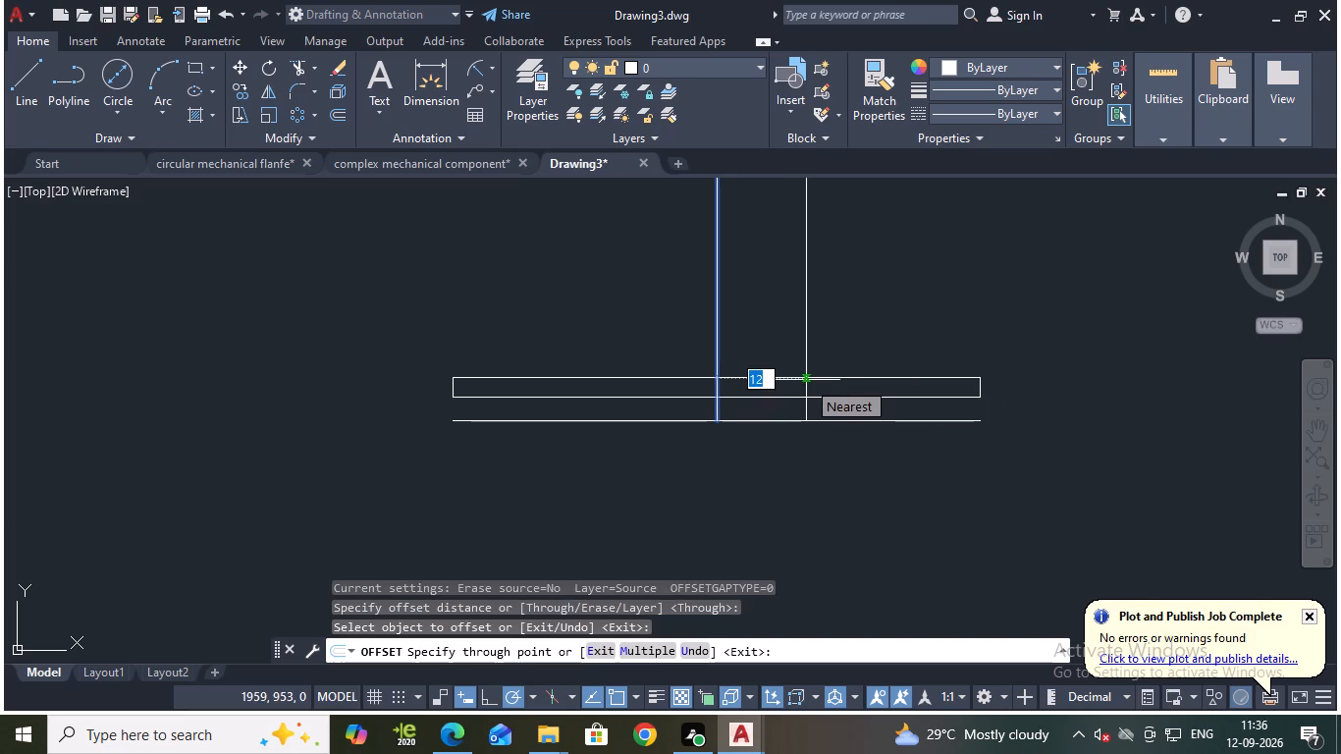
text(20)
key(Return)
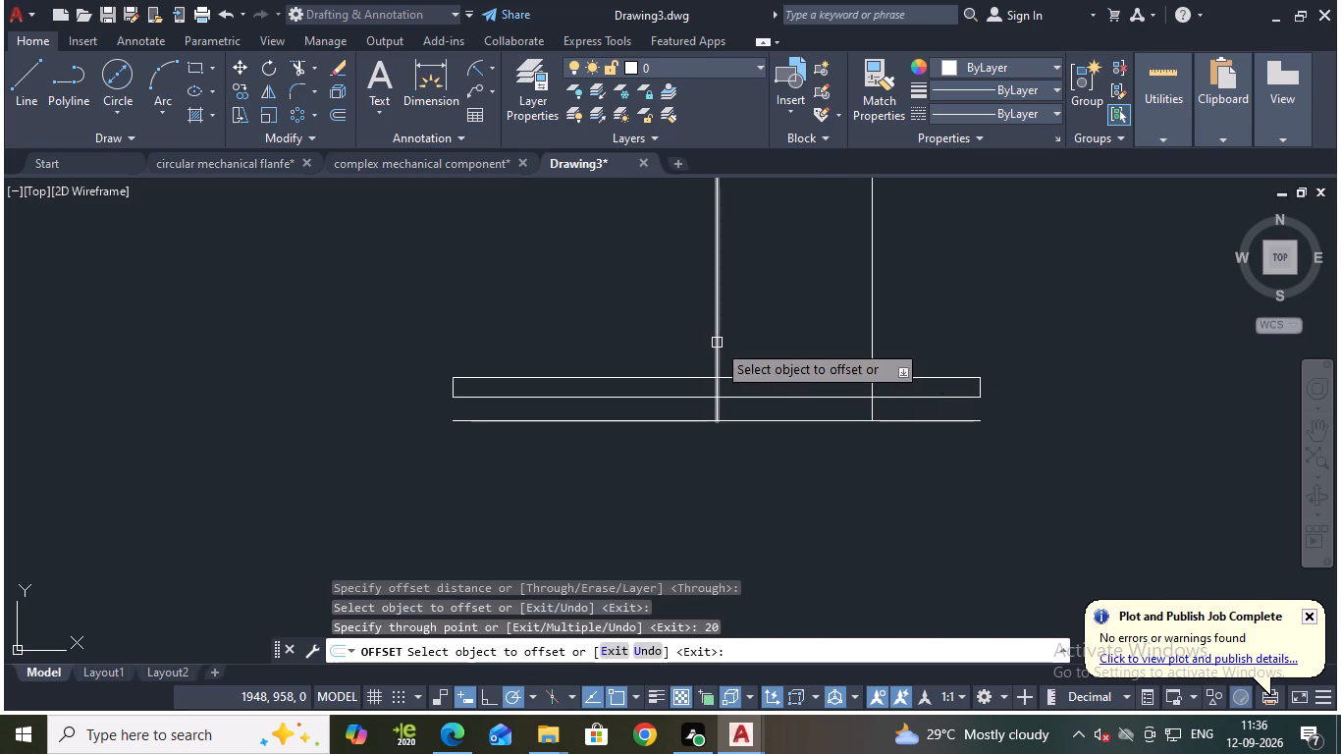
click(717, 343)
text(20)
key(Return)
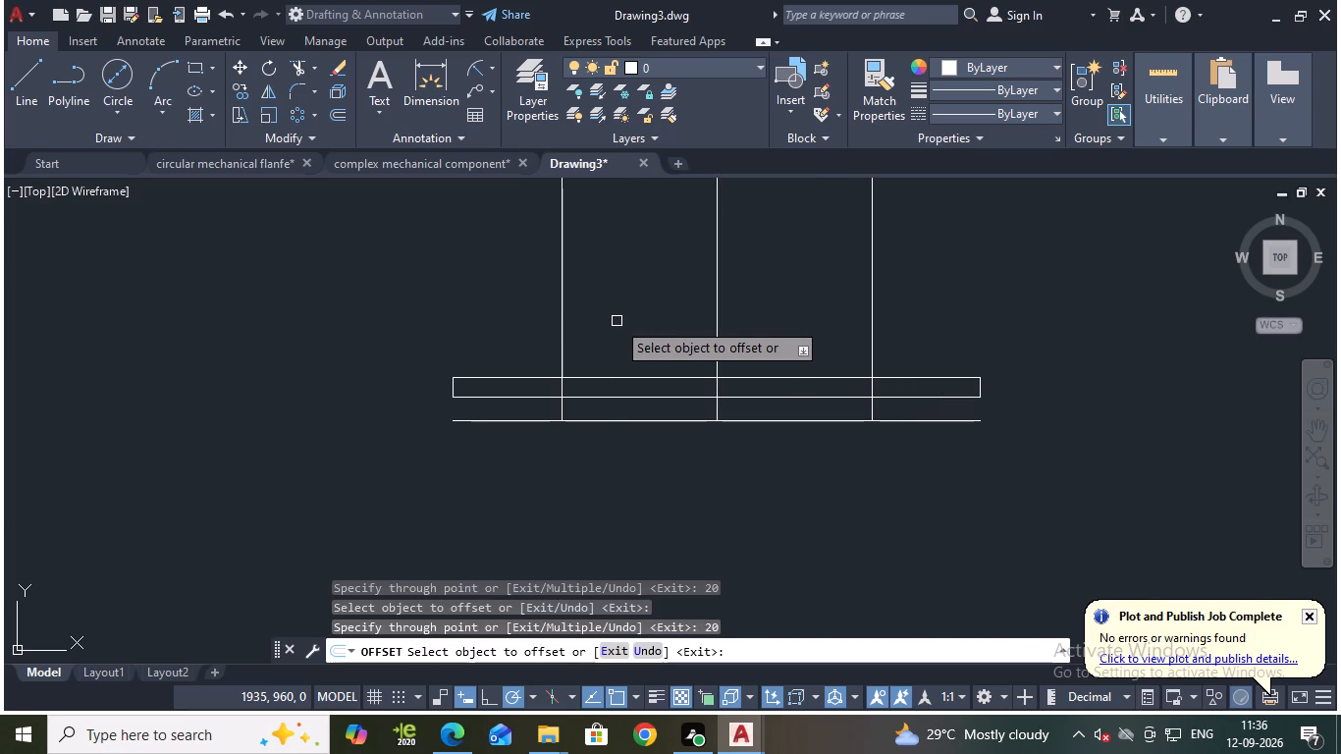
key(Escape)
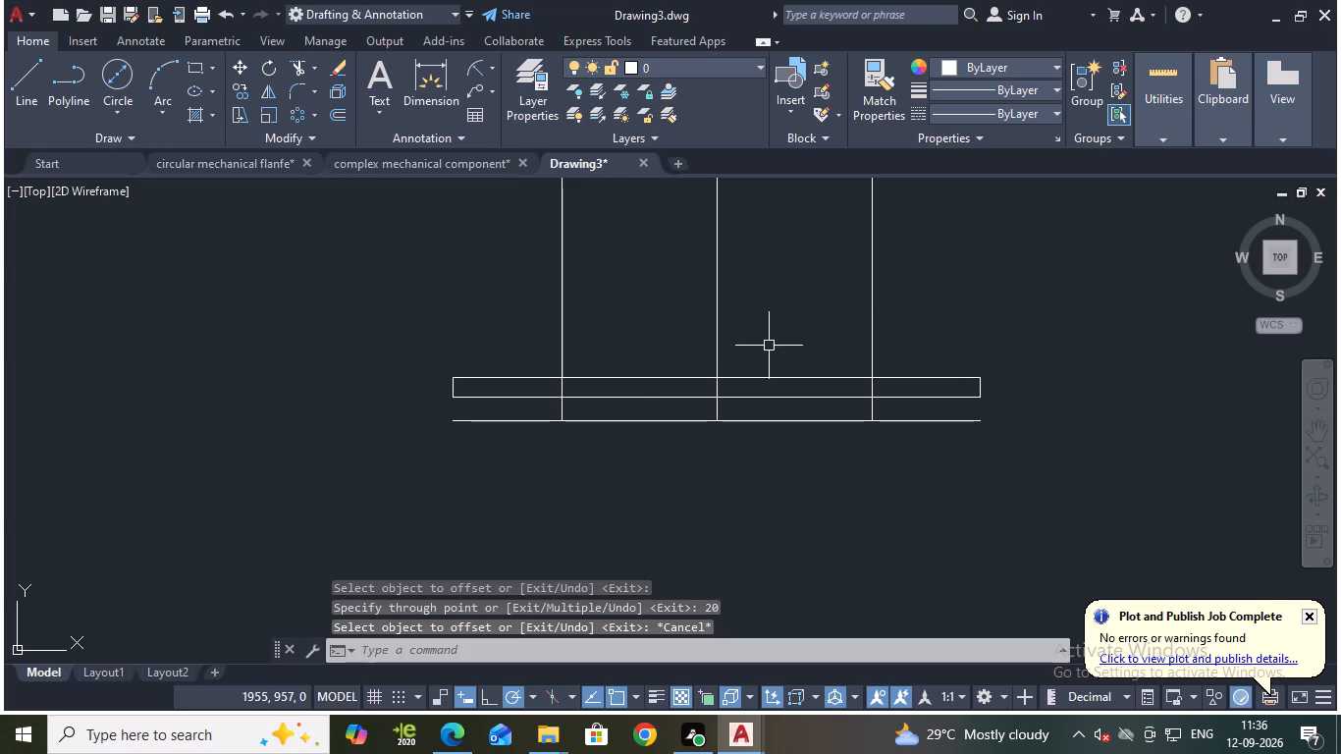
Trim away the parts of the two outer vertical lines that extend above the rectangle's top edge.
text(tr)
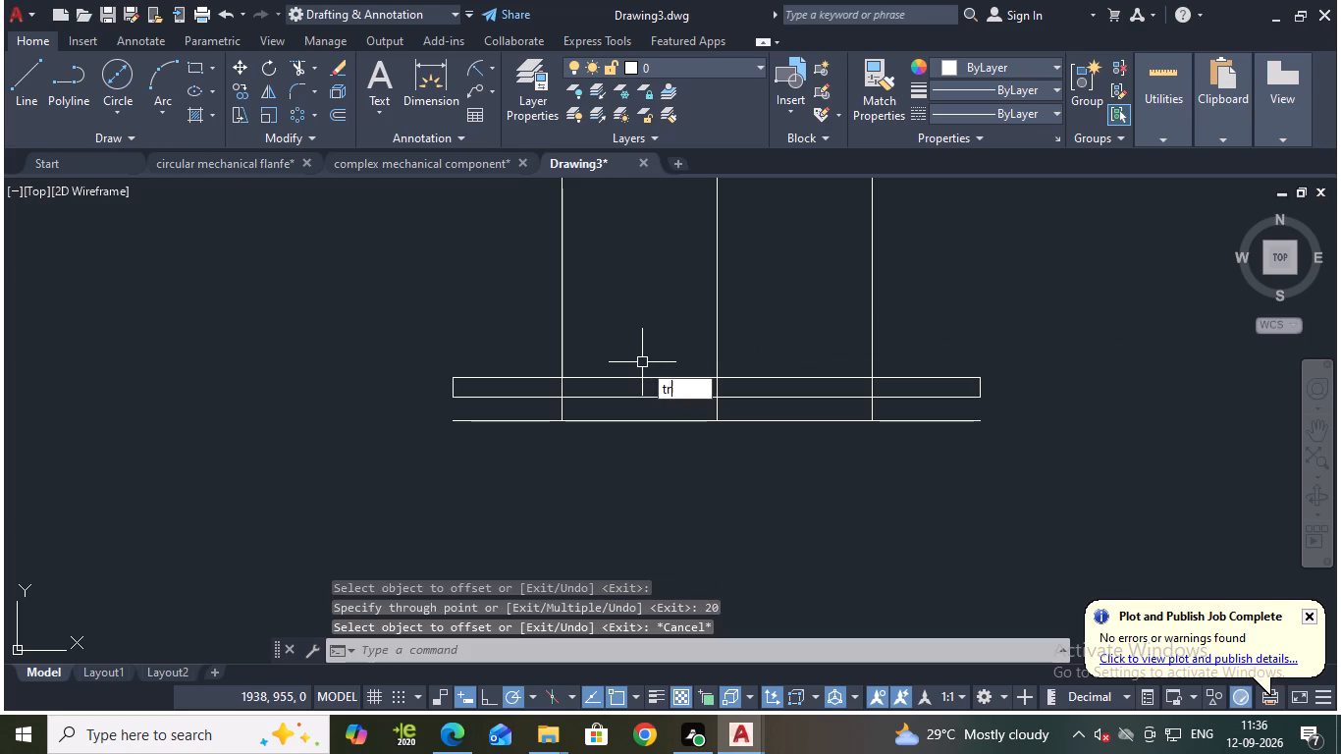
key(Return)
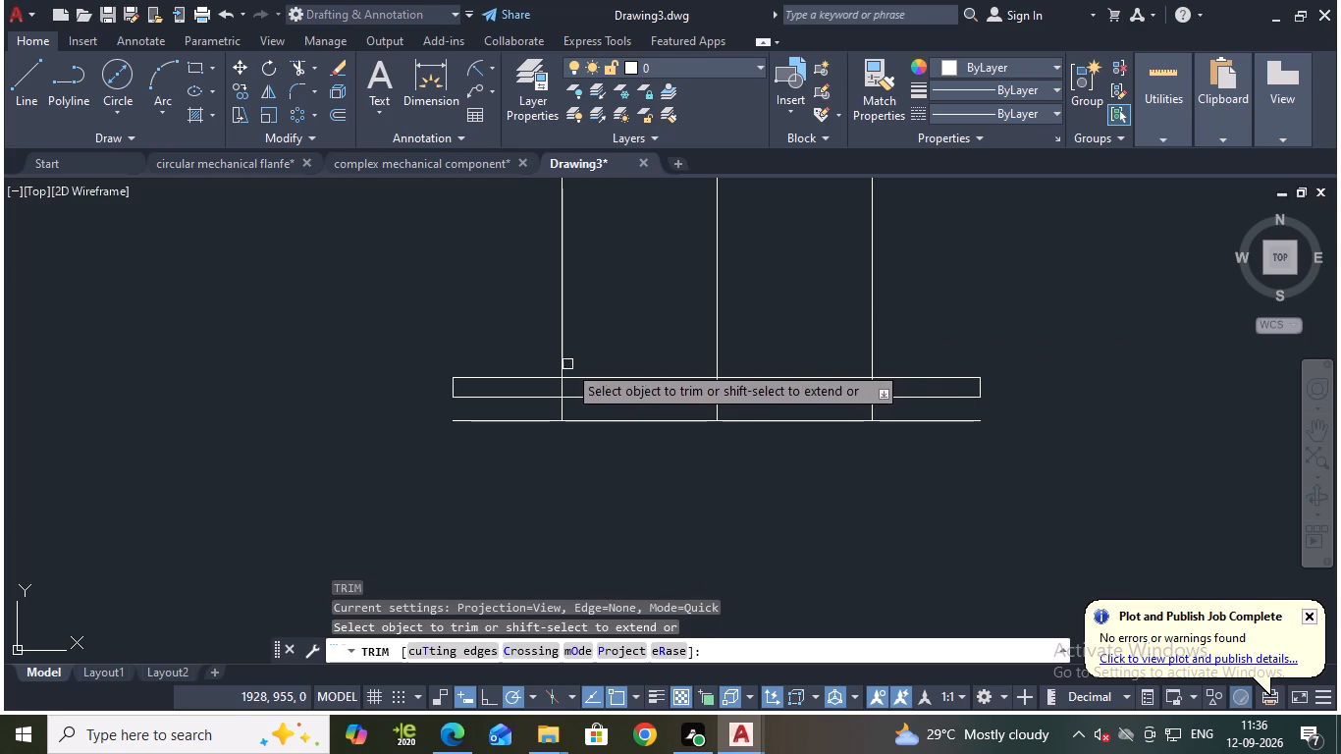
click(563, 367)
click(875, 357)
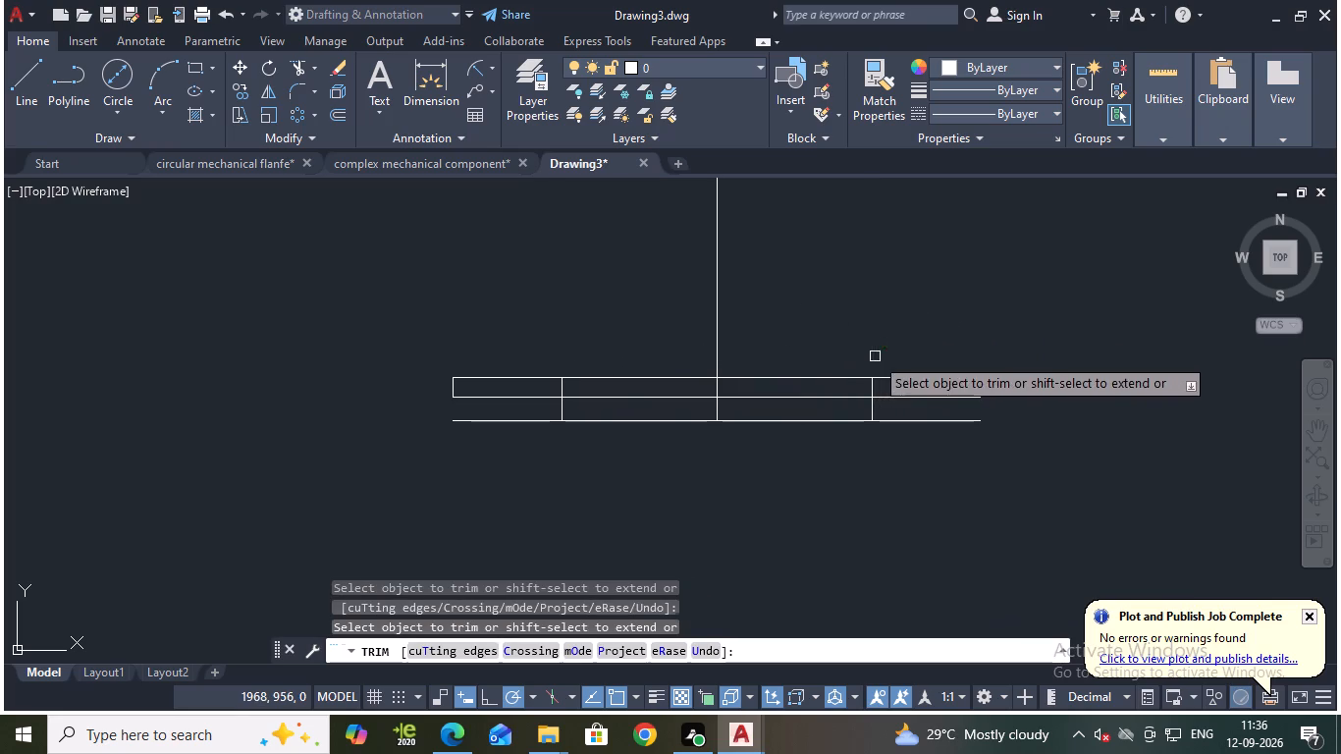
scroll(617, 458, up, 1)
key(Escape)
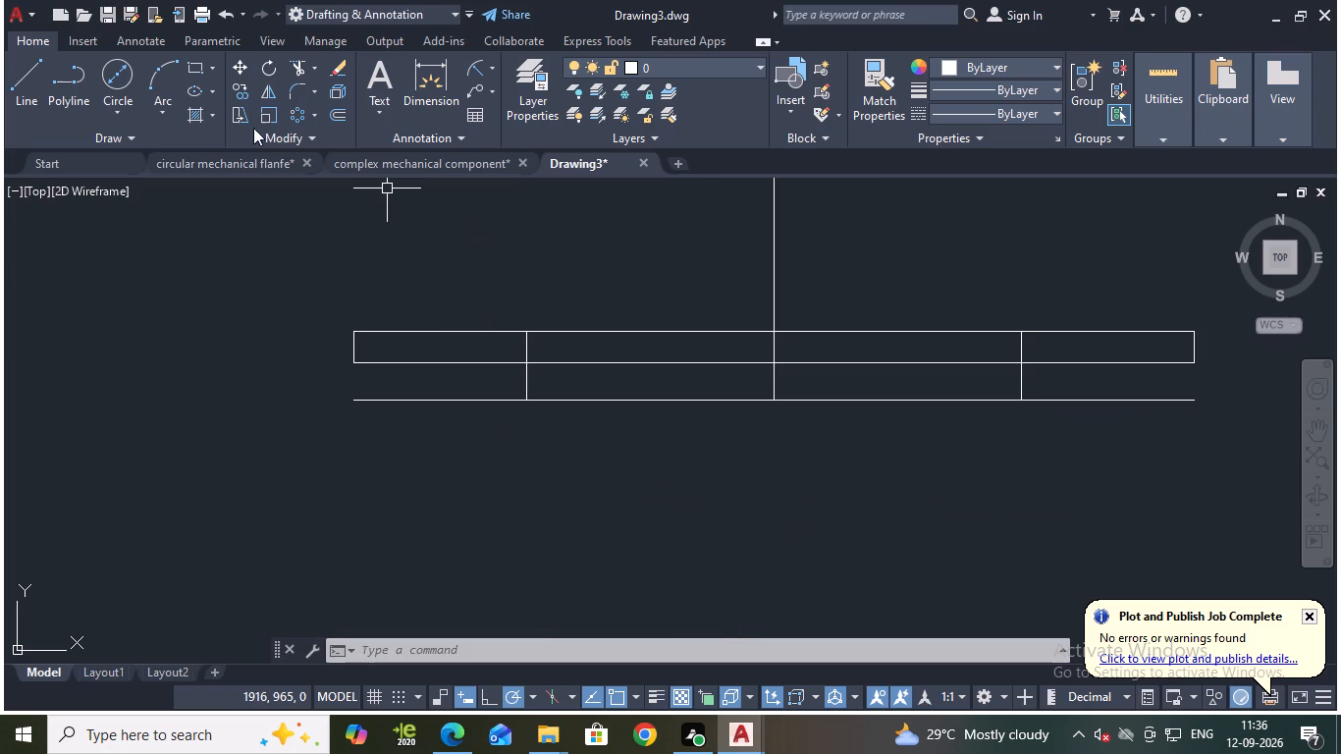
Draw a Tan, Tan, Radius circle of radius 3 mm tangent to the rectangle's bottom edge and the left vertical line.
click(122, 112)
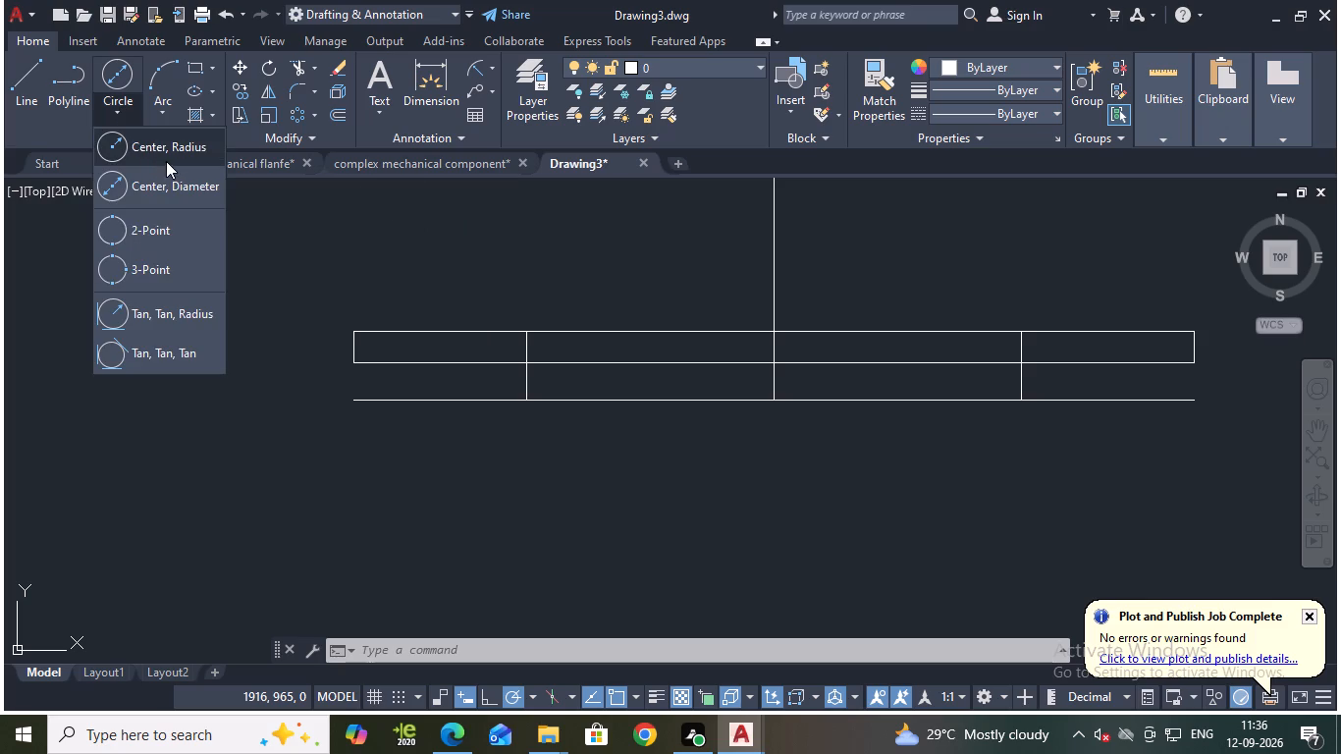
click(192, 317)
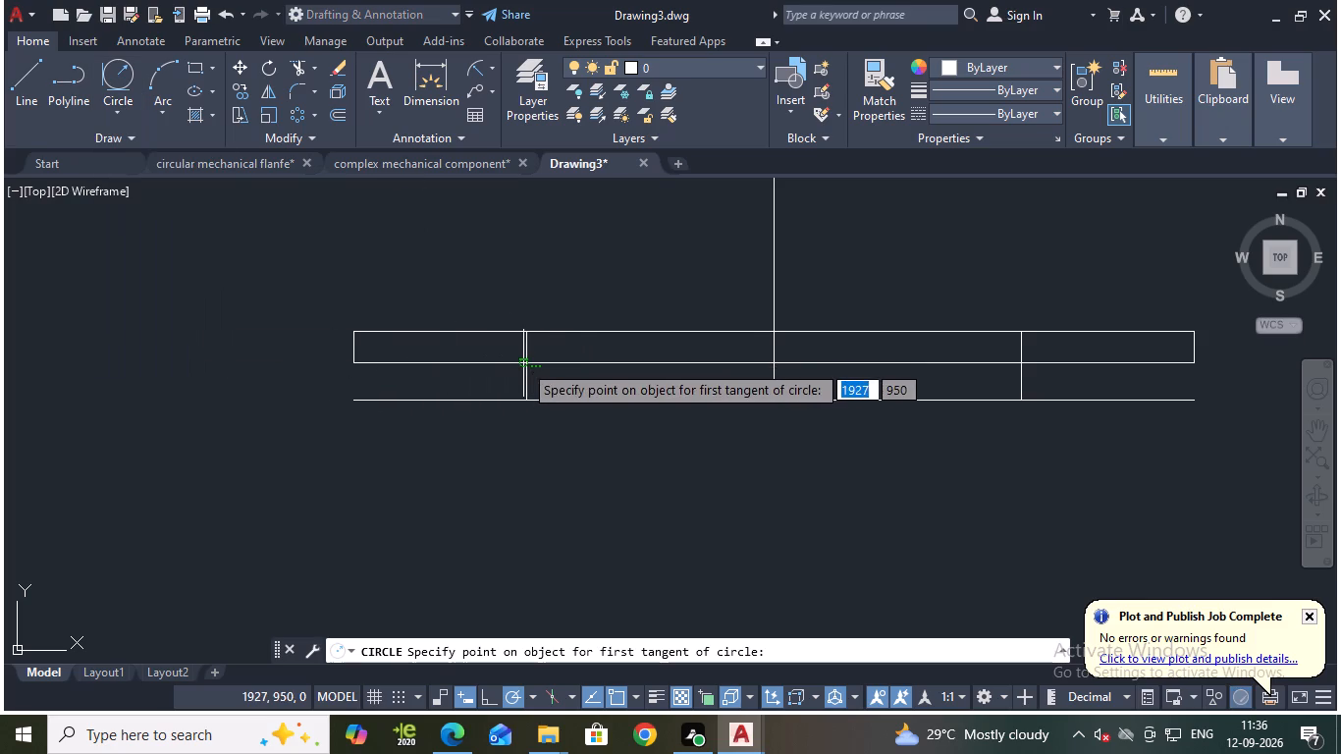
click(506, 368)
click(506, 363)
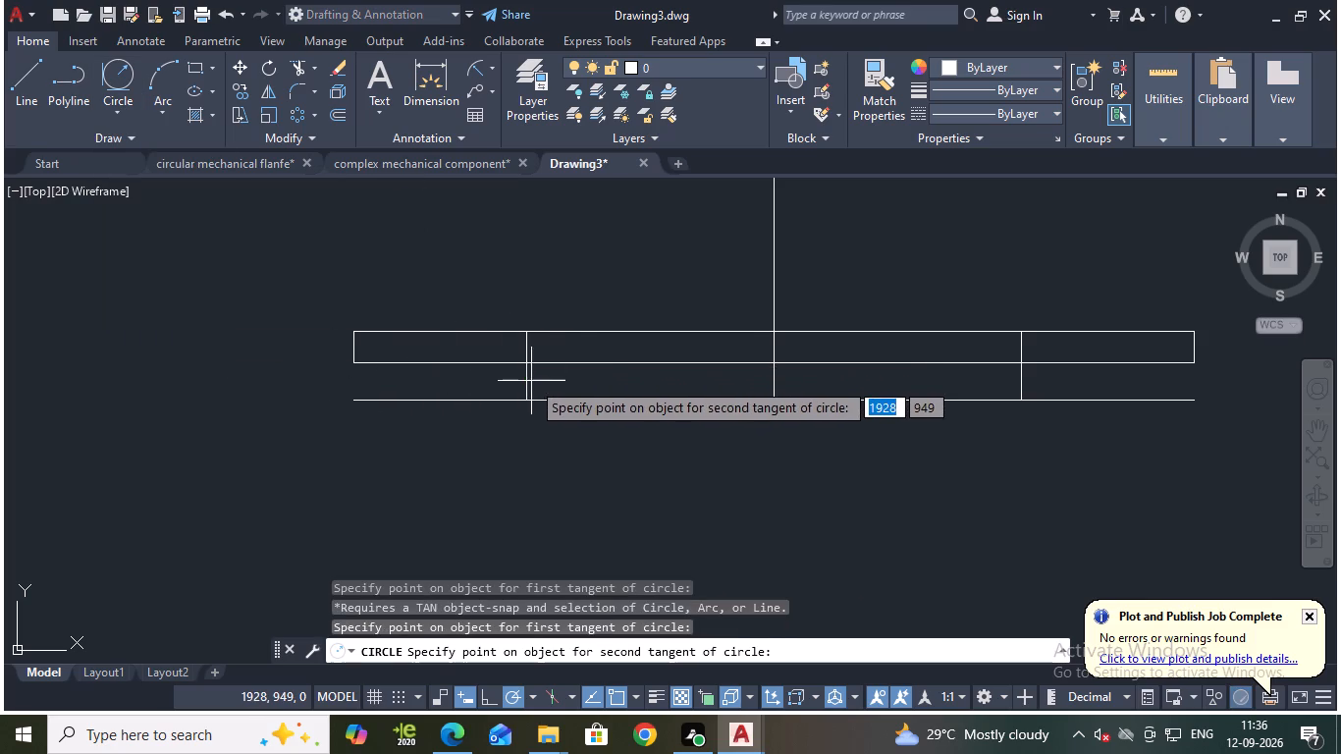
click(523, 385)
key(3)
key(Return)
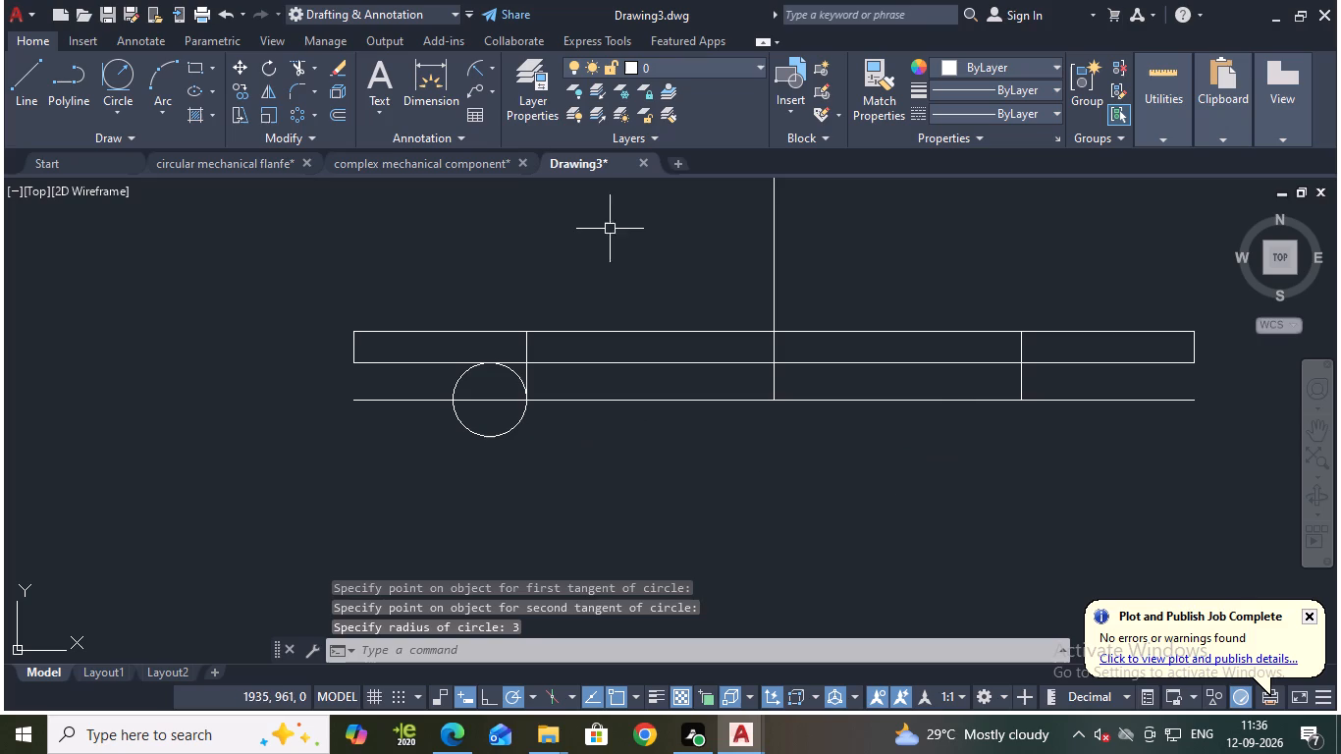
Draw a matching 3 mm radius circle tangent to the right vertical line and the rectangle's bottom edge.
click(129, 58)
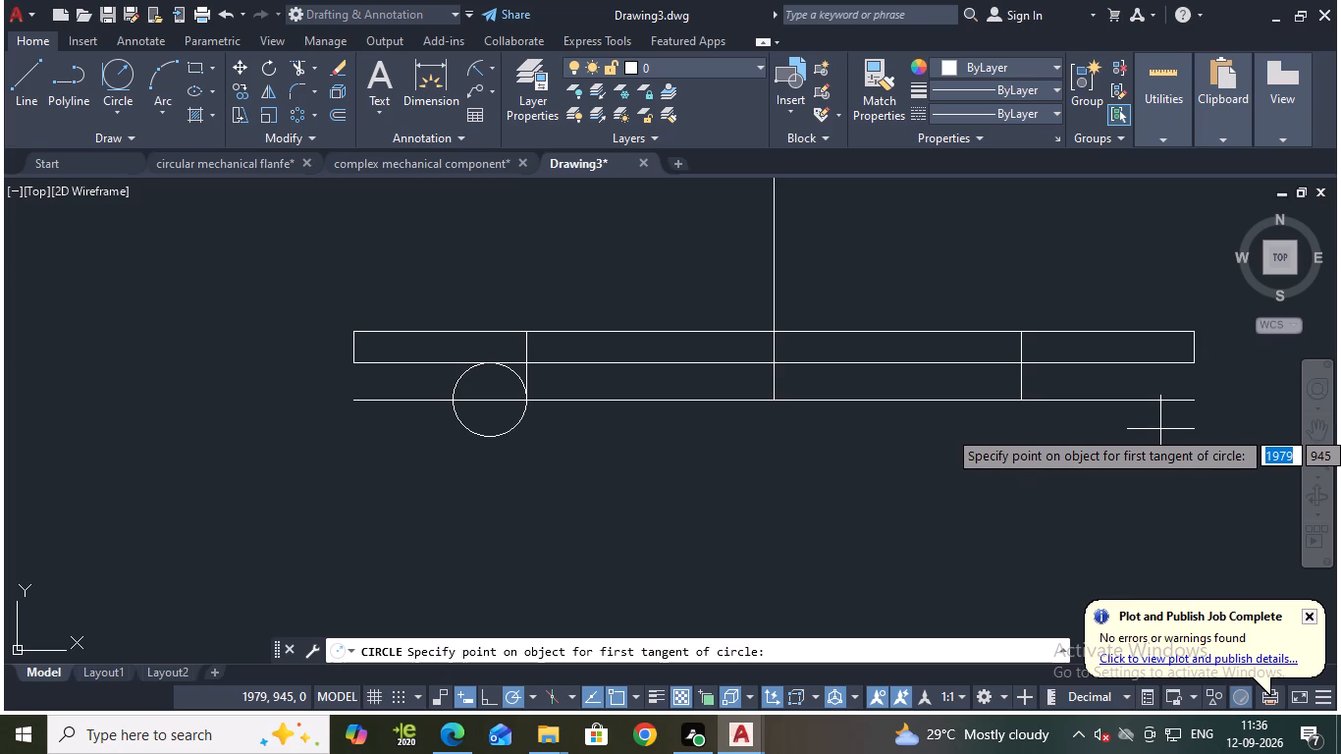
click(1024, 391)
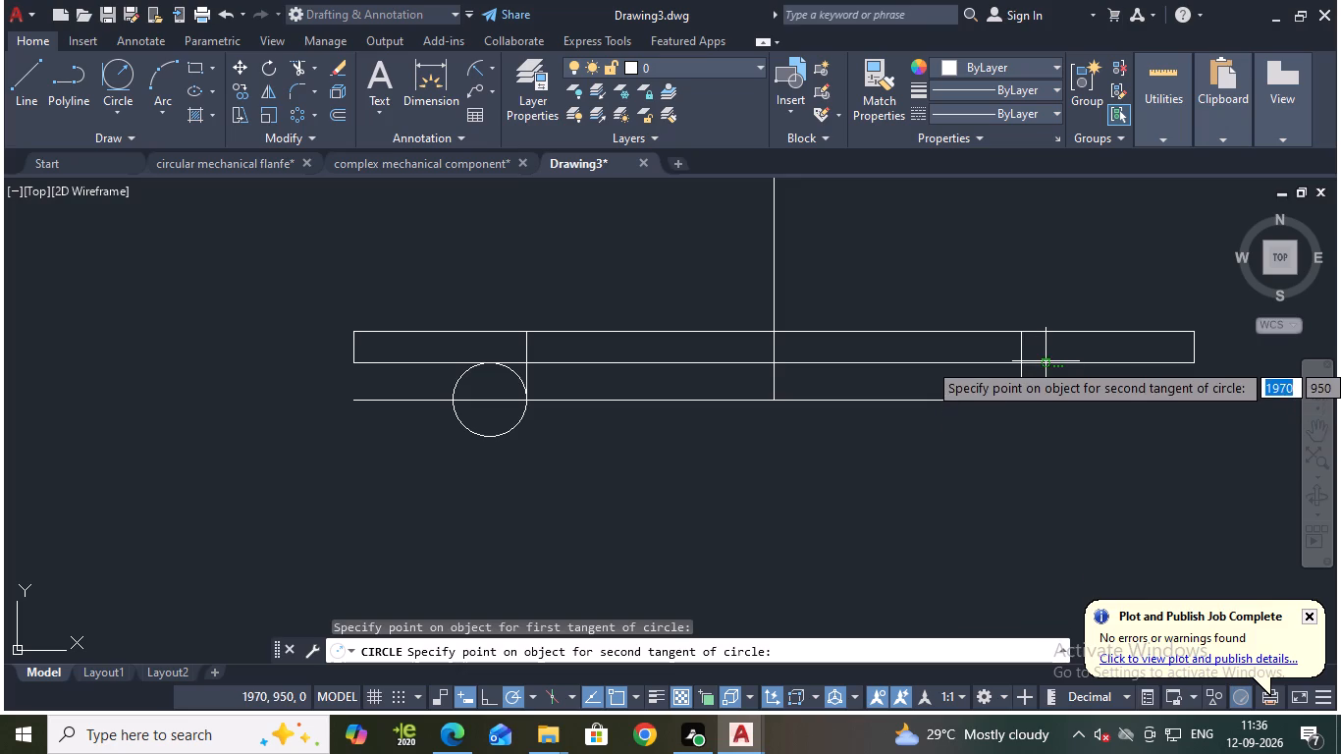
click(1046, 361)
key(3)
key(Return)
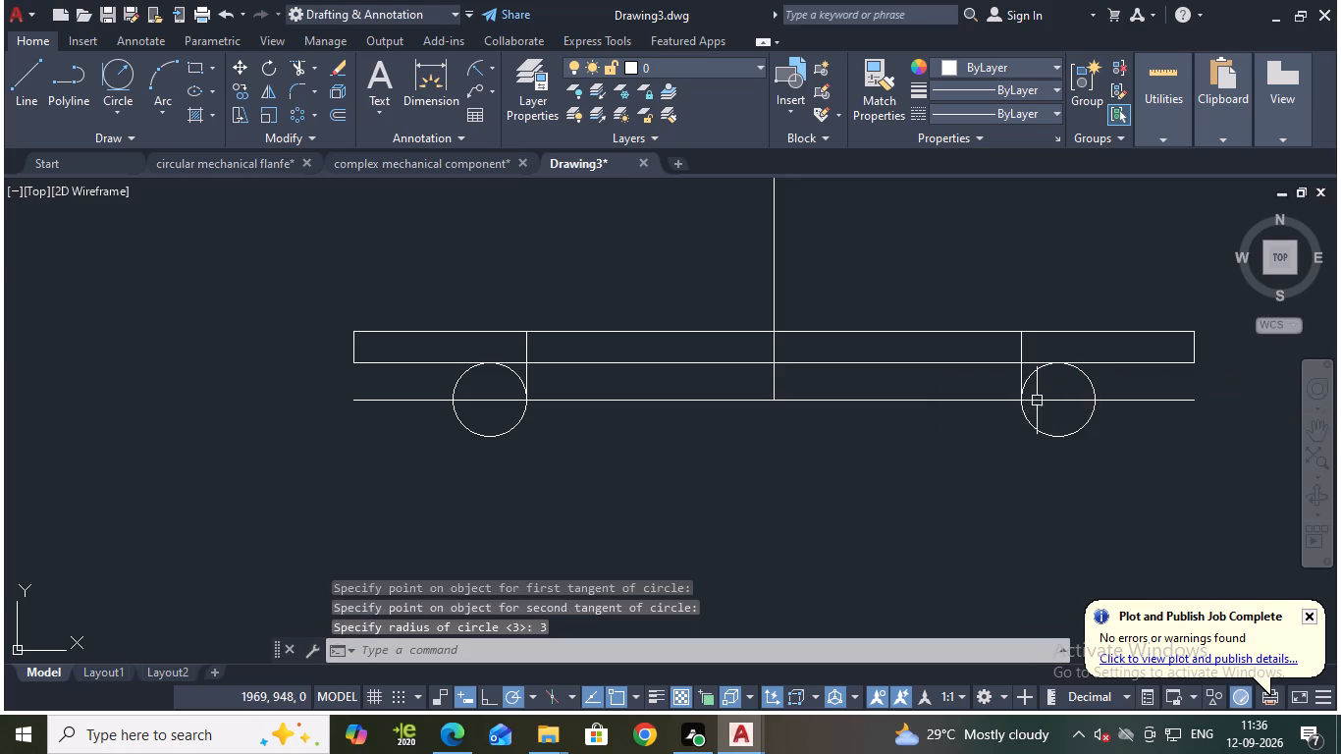
key(Escape)
Trim both circles to quarter-arc fillets and remove the lower line's overhanging ends beyond the outer vertical lines.
text(tr)
key(Return)
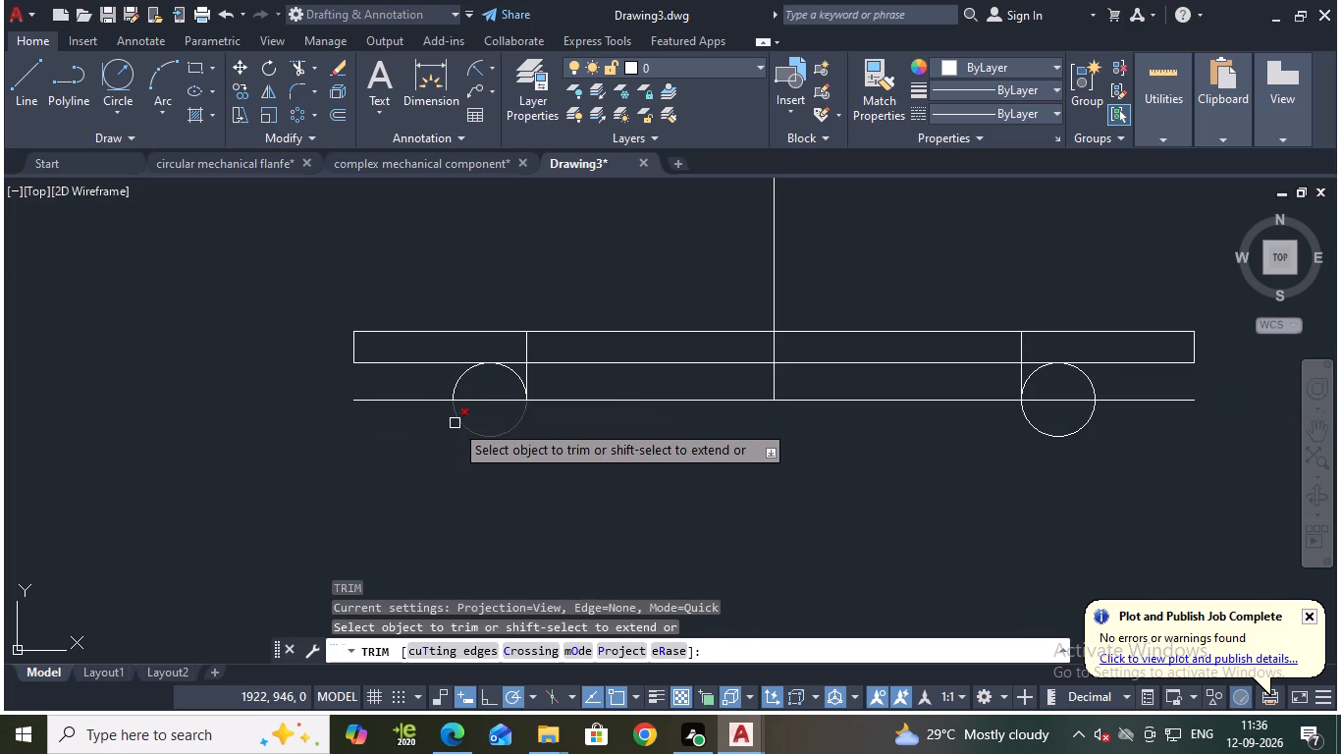
click(456, 423)
click(456, 378)
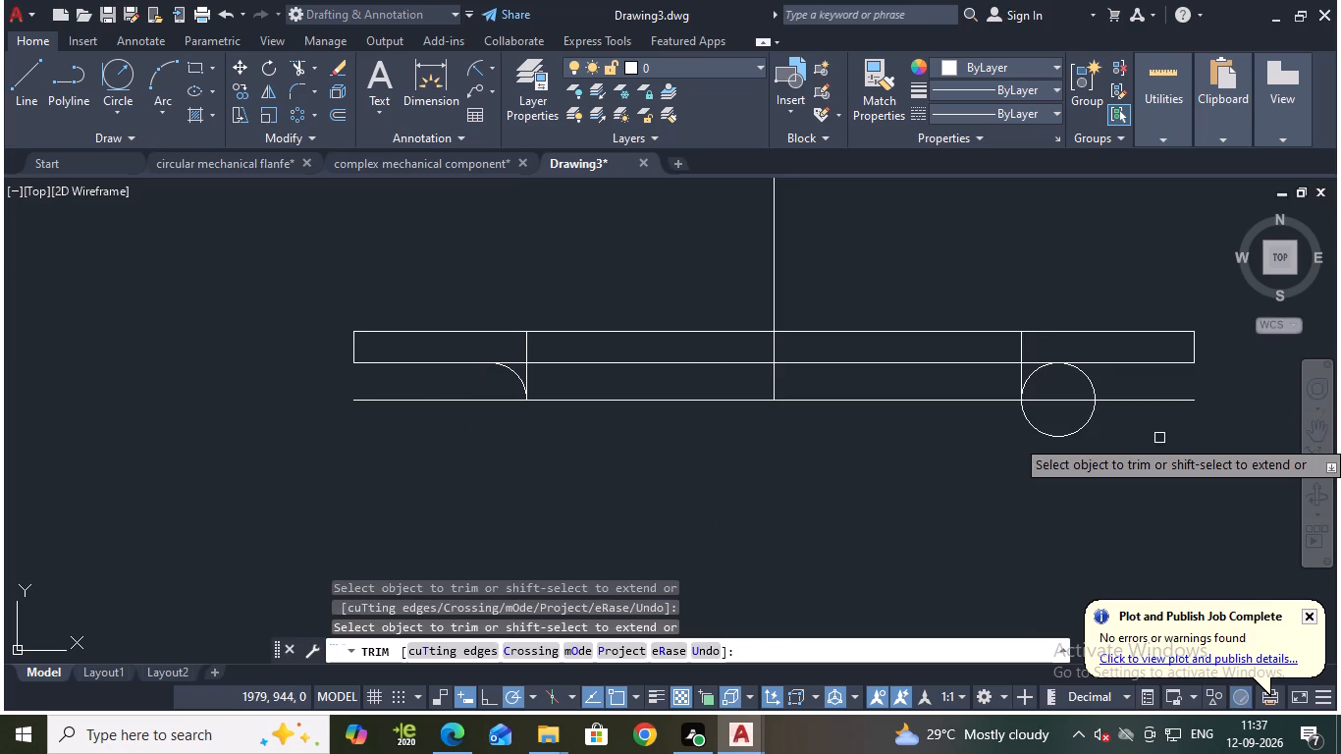
click(1062, 434)
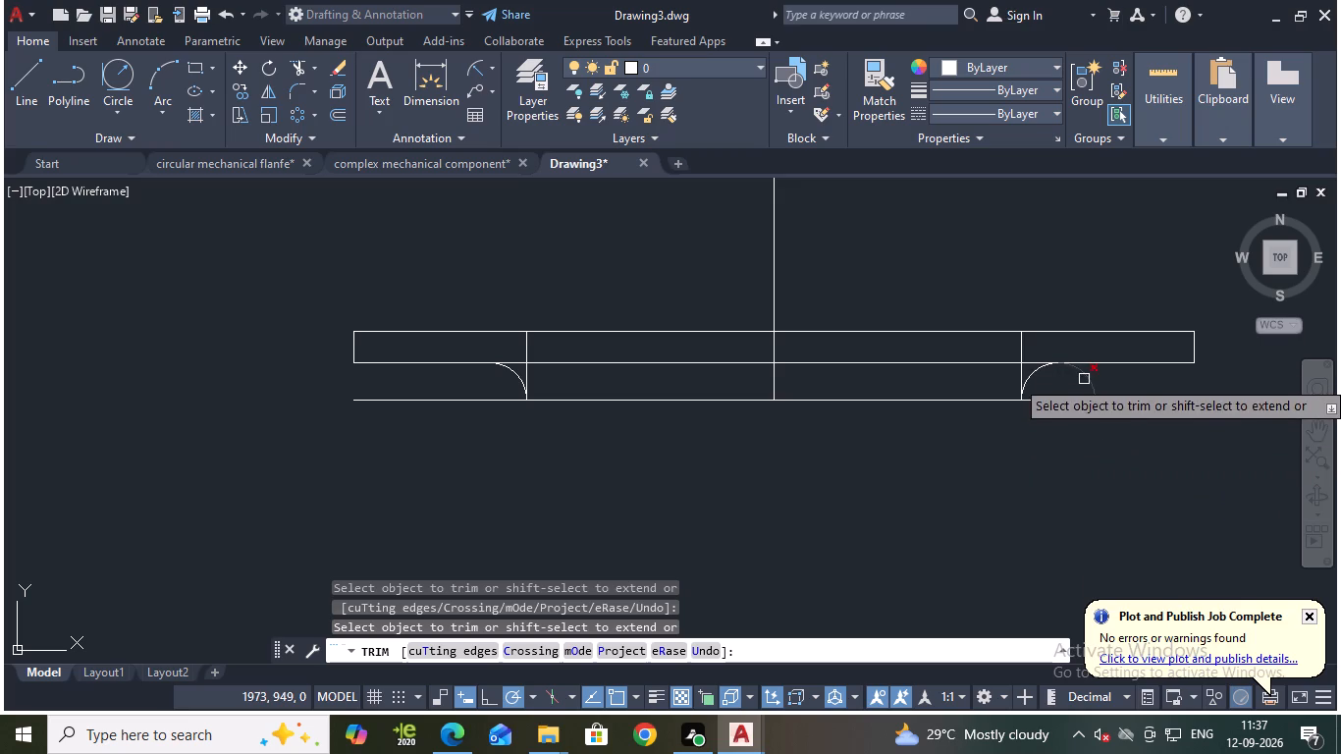
click(1084, 379)
click(454, 402)
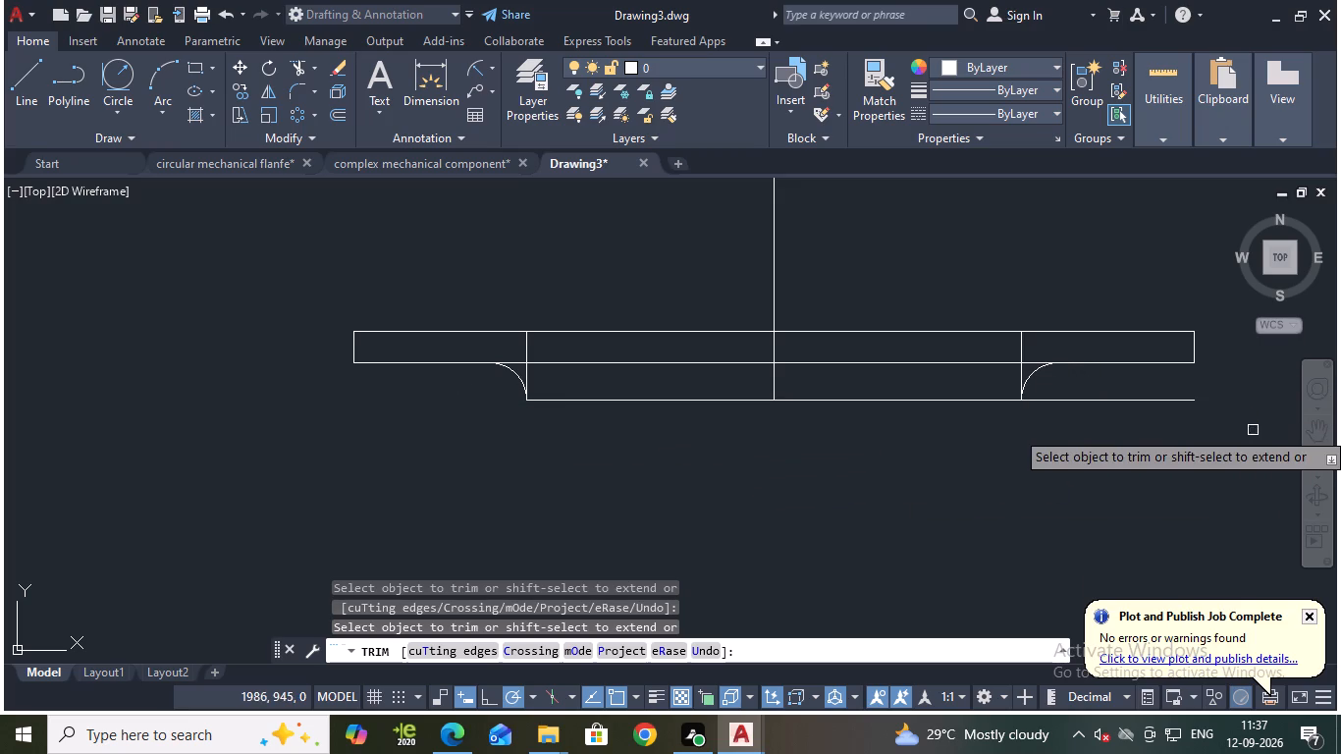
click(1140, 400)
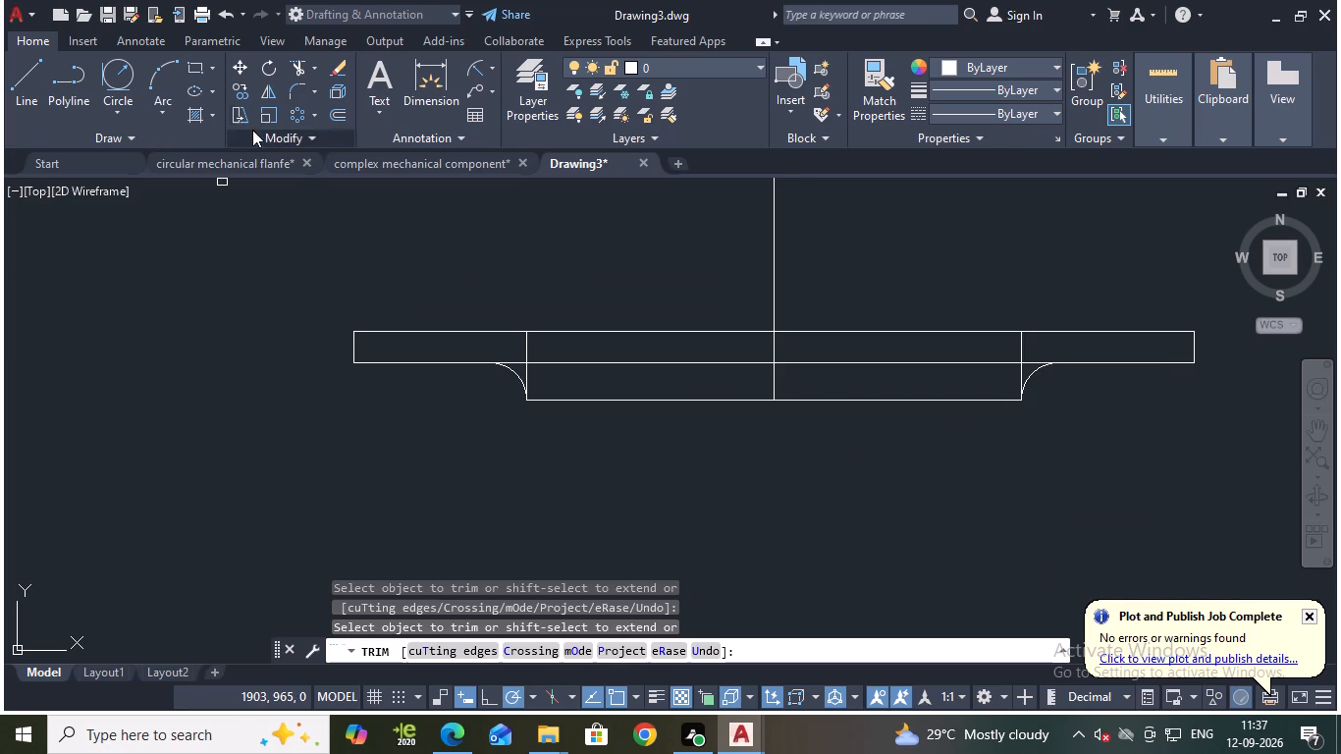
key(Escape)
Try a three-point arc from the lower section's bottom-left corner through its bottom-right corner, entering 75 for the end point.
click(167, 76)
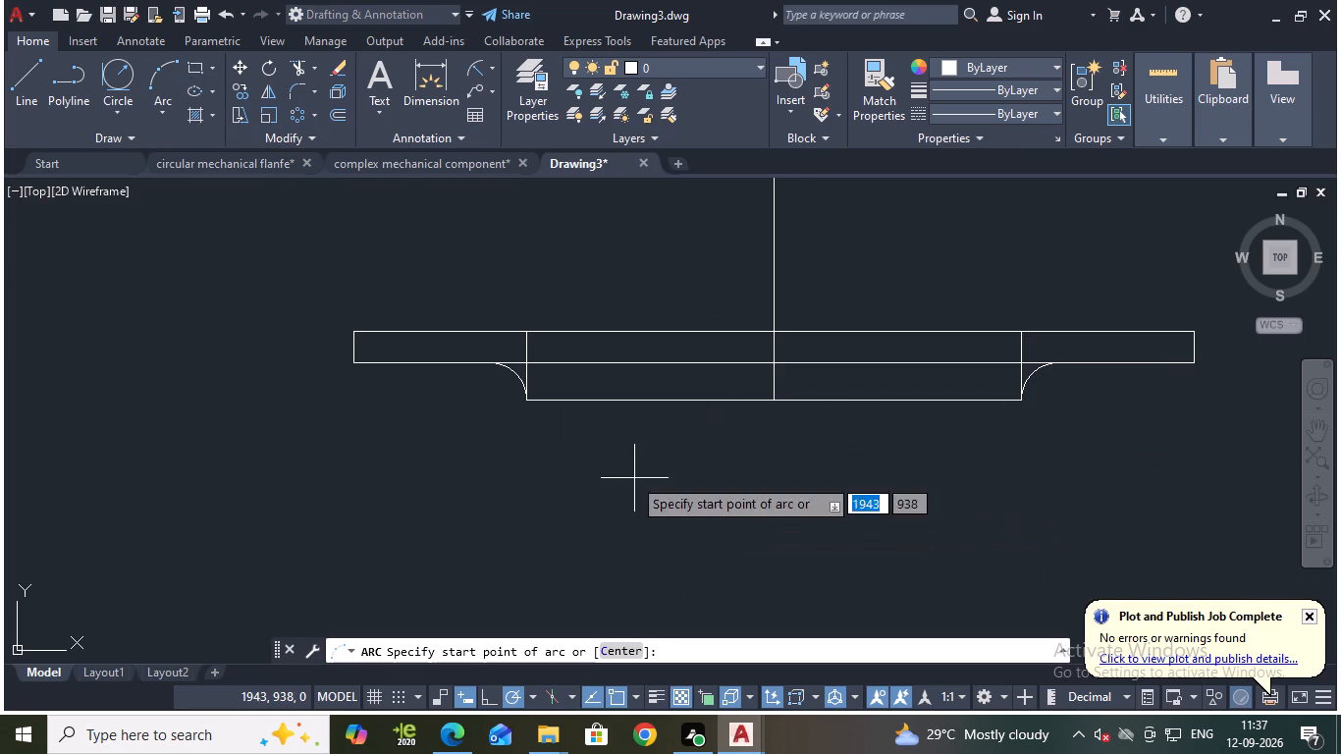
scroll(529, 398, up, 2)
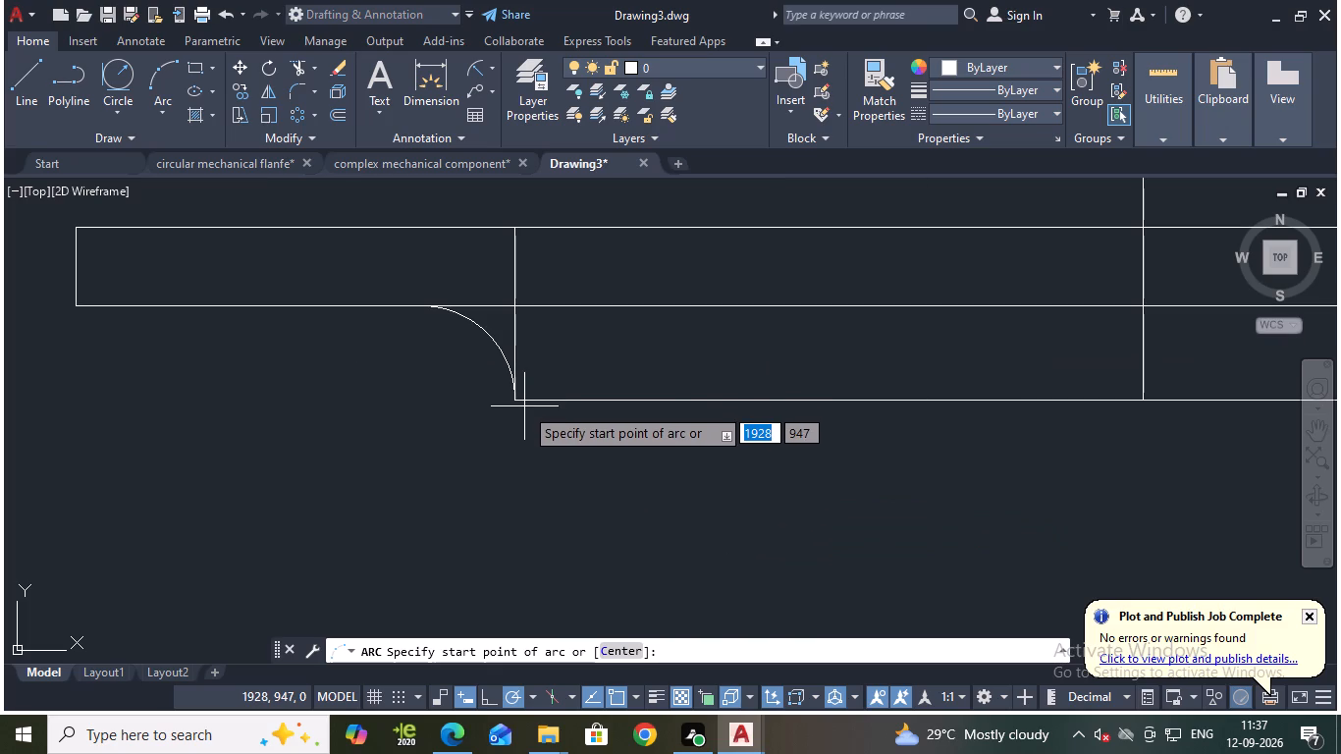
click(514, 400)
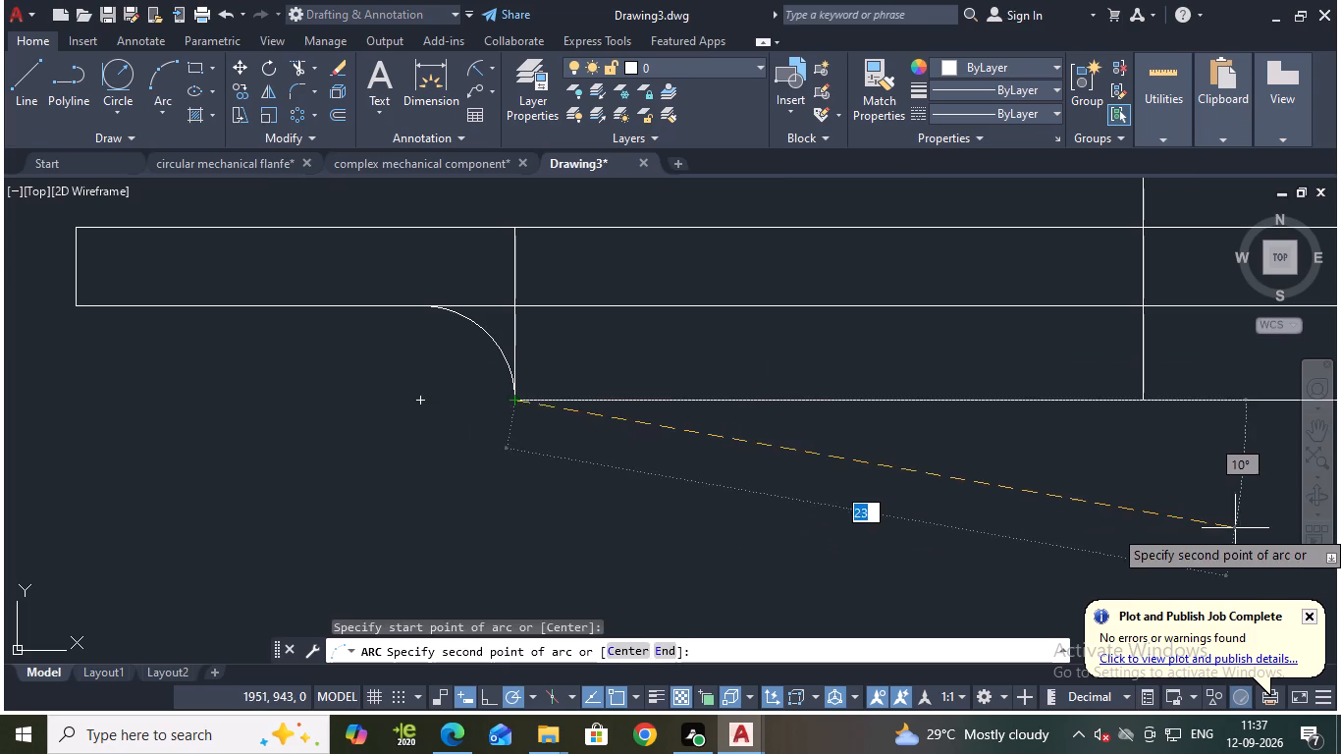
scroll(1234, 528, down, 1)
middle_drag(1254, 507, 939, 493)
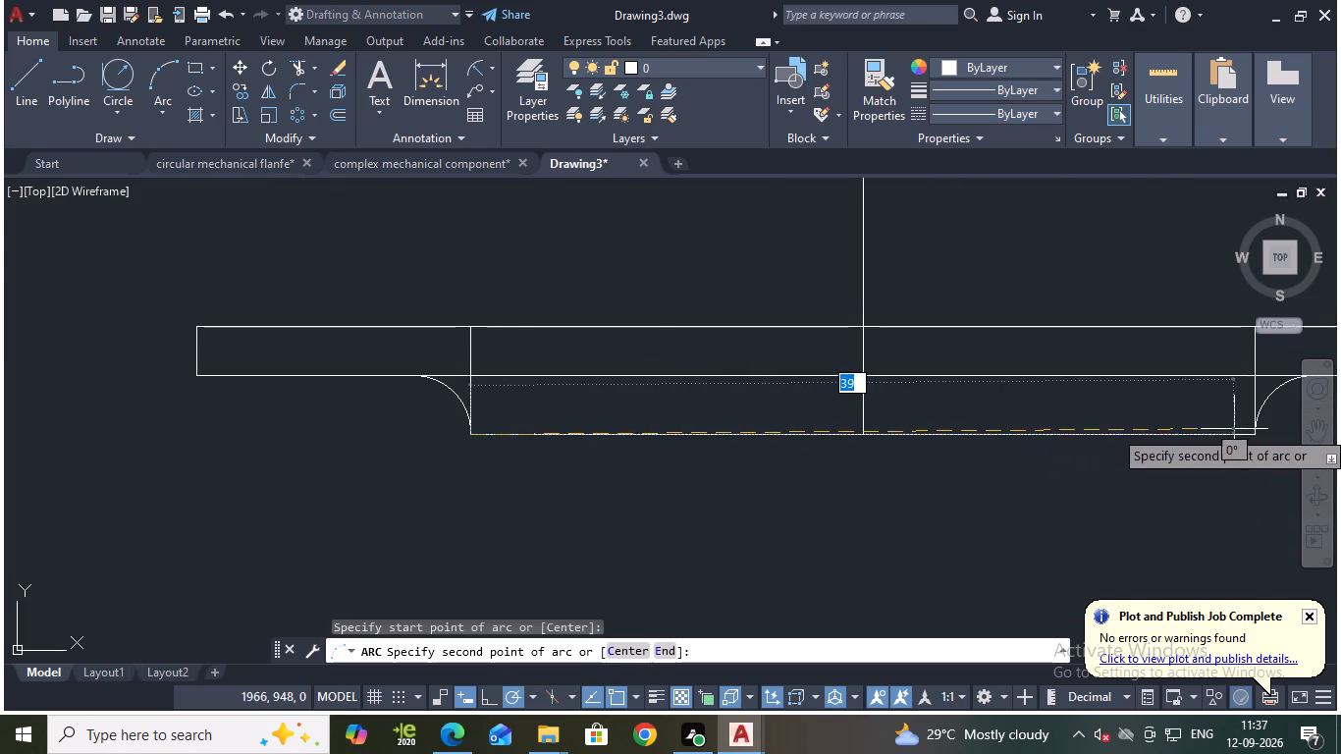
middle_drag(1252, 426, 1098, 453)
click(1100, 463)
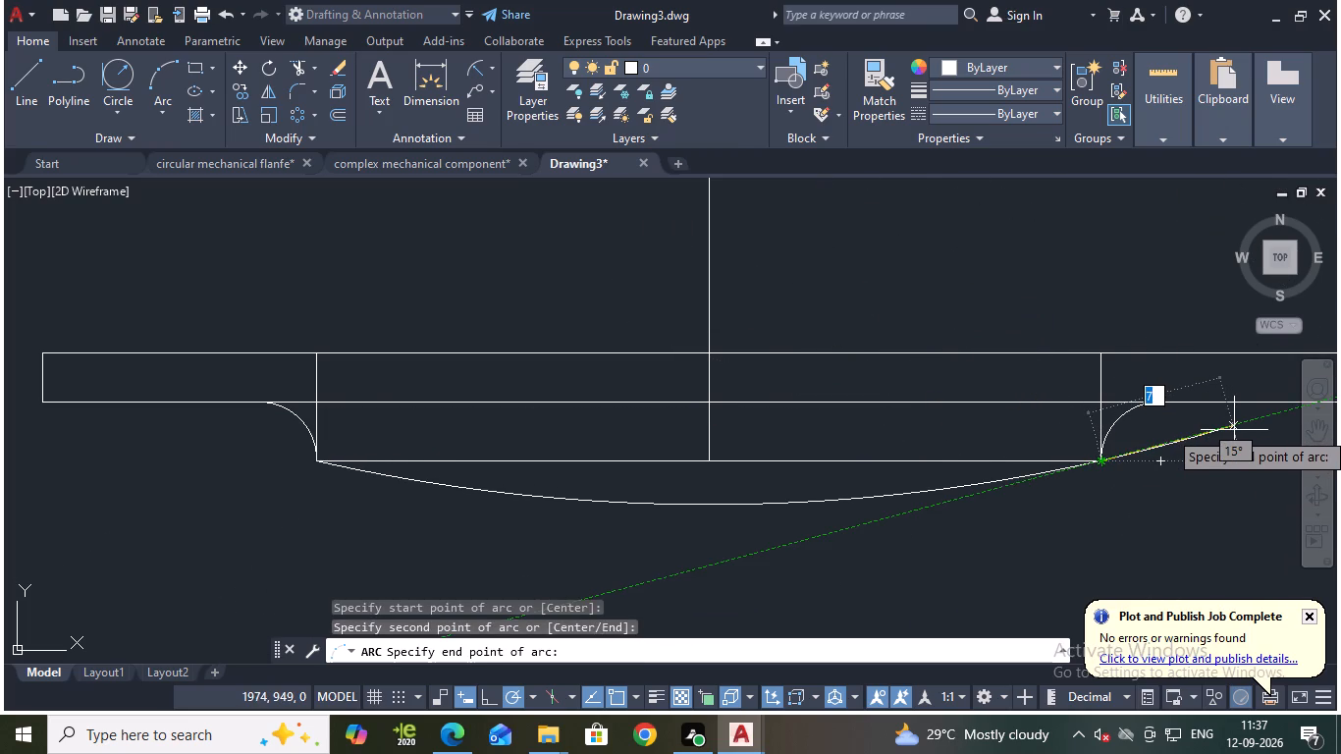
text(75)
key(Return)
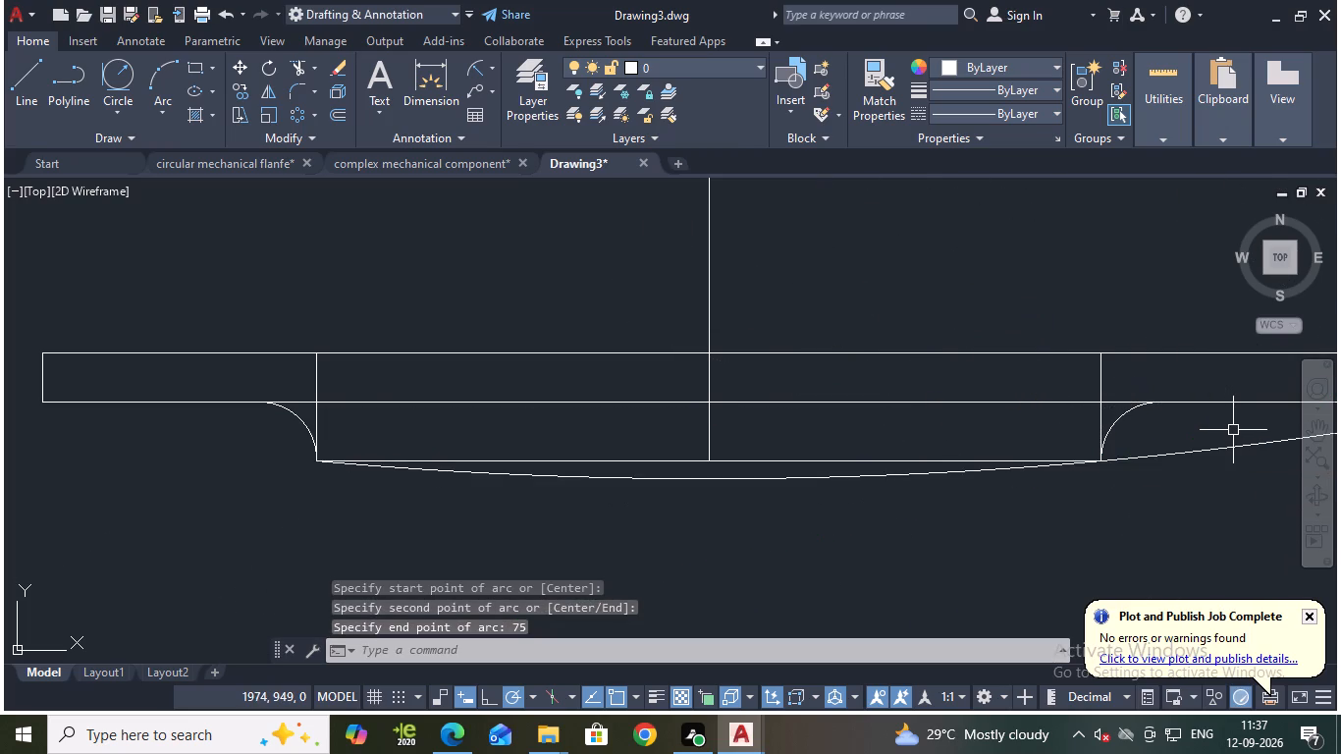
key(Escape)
Check the new arc's radius with a radius dimension, without placing it.
click(473, 62)
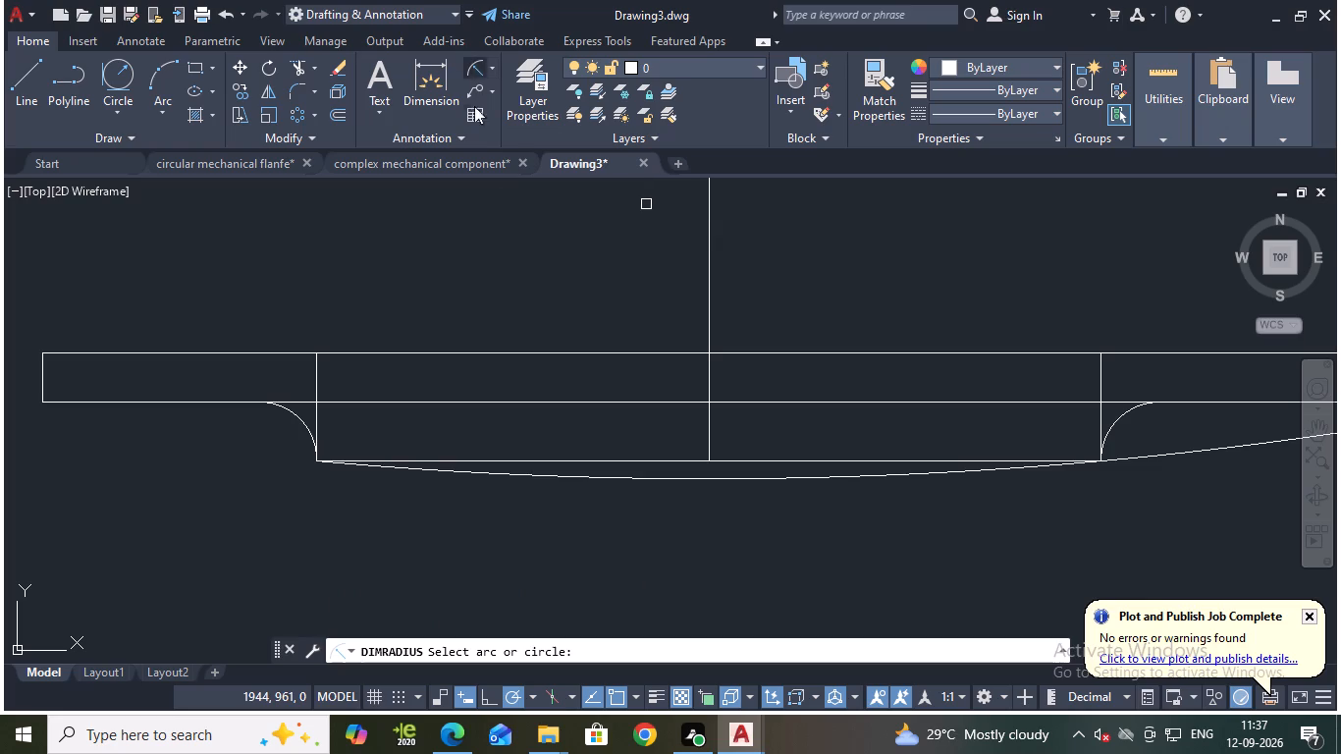
click(662, 480)
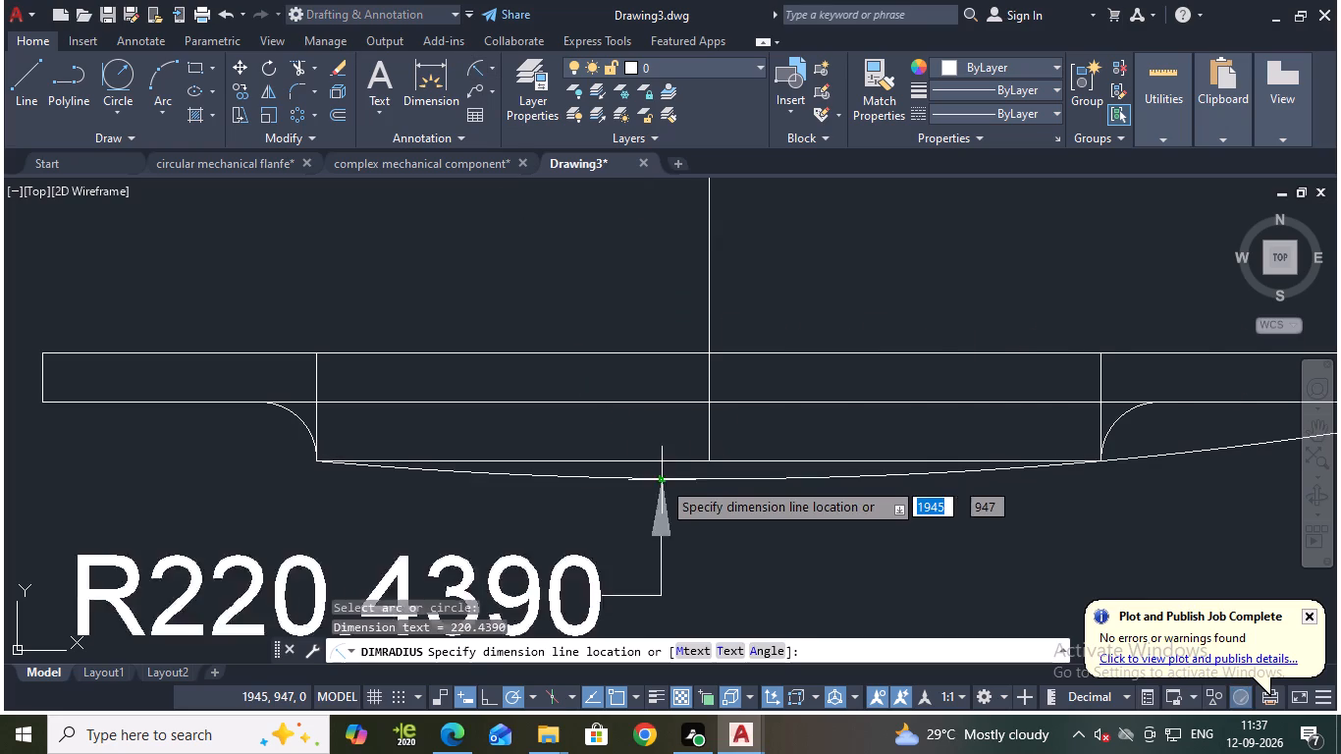
scroll(619, 480, down, 2)
key(Escape)
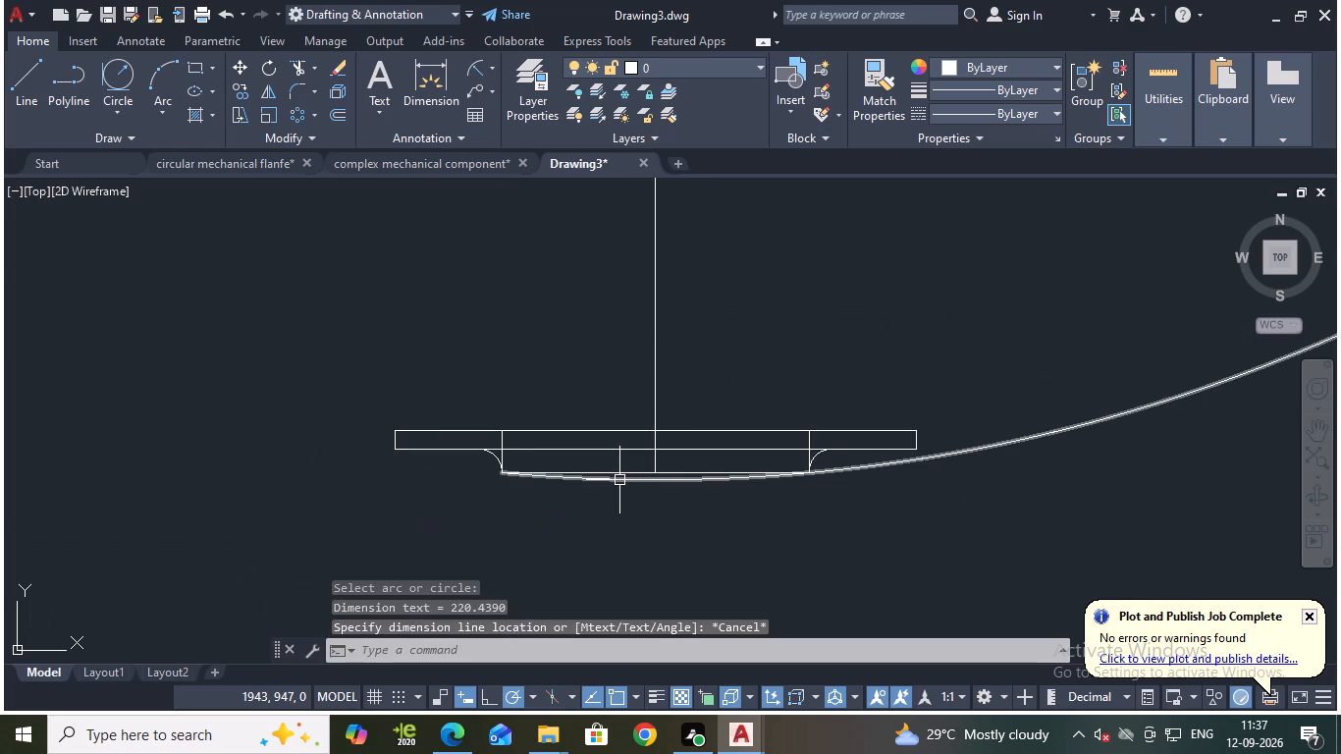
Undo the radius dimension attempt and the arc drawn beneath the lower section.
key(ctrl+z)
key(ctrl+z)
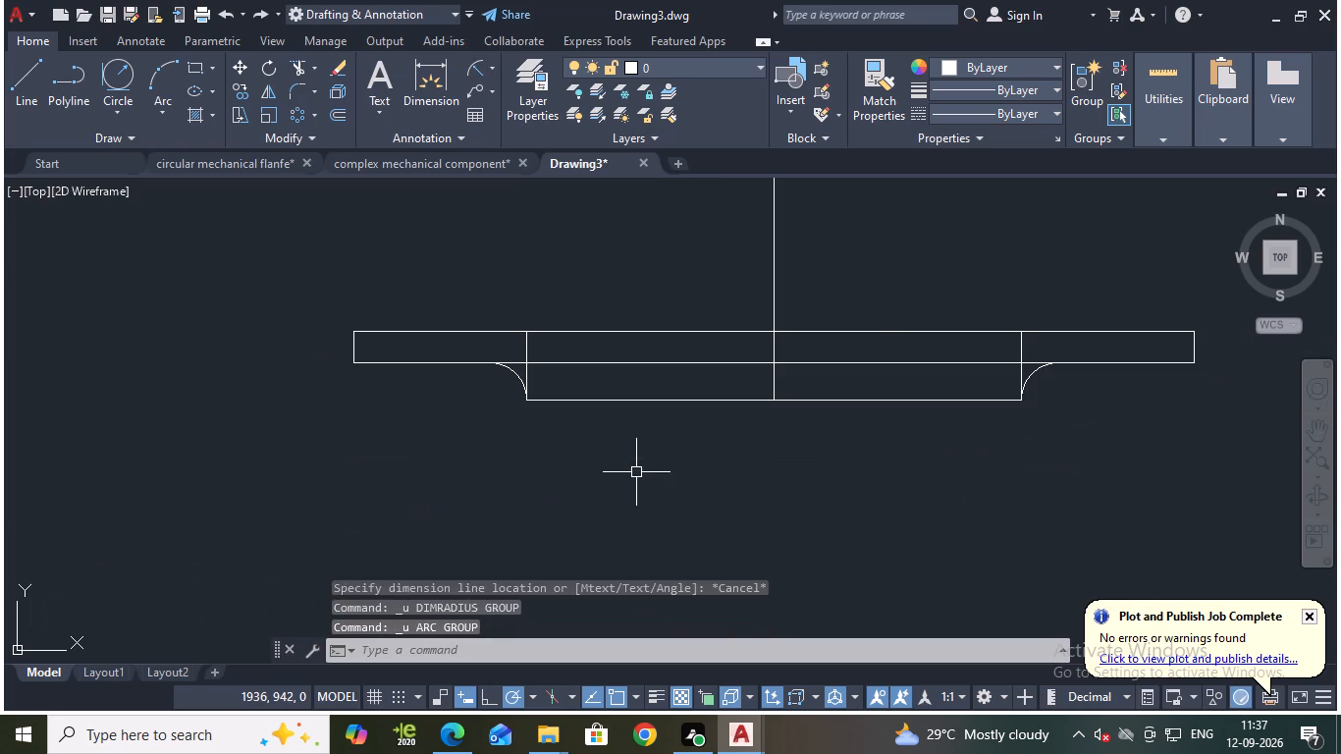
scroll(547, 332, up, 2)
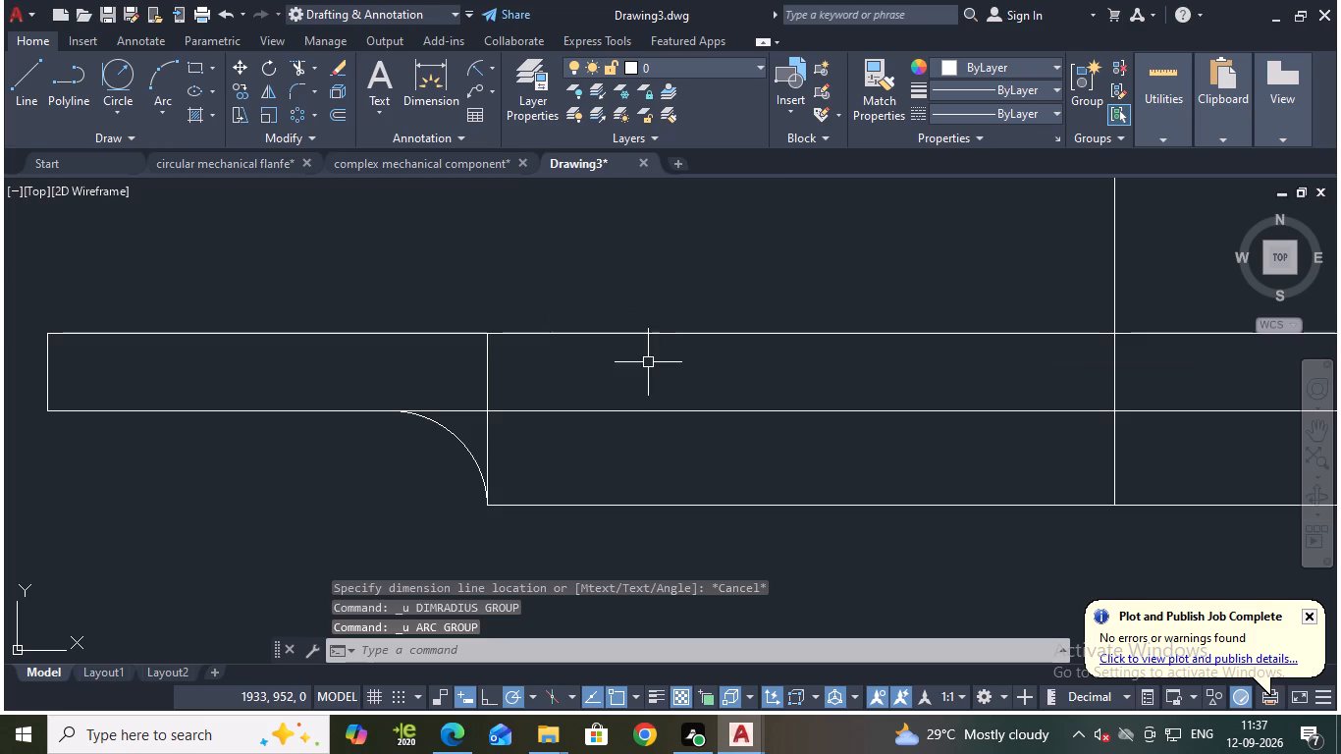
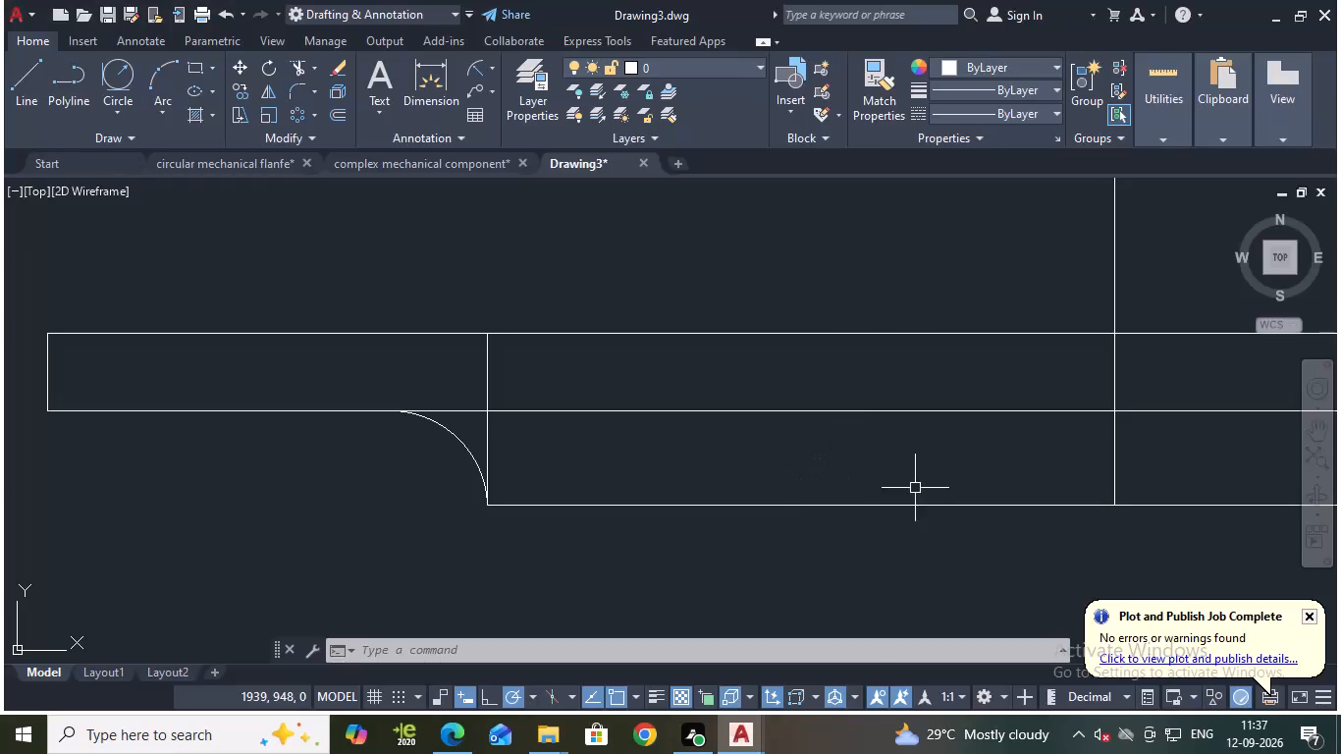
Draw a 150 mm diameter circle centred just above the part, to one side of the vertical centre line.
middle_drag(923, 295, 505, 223)
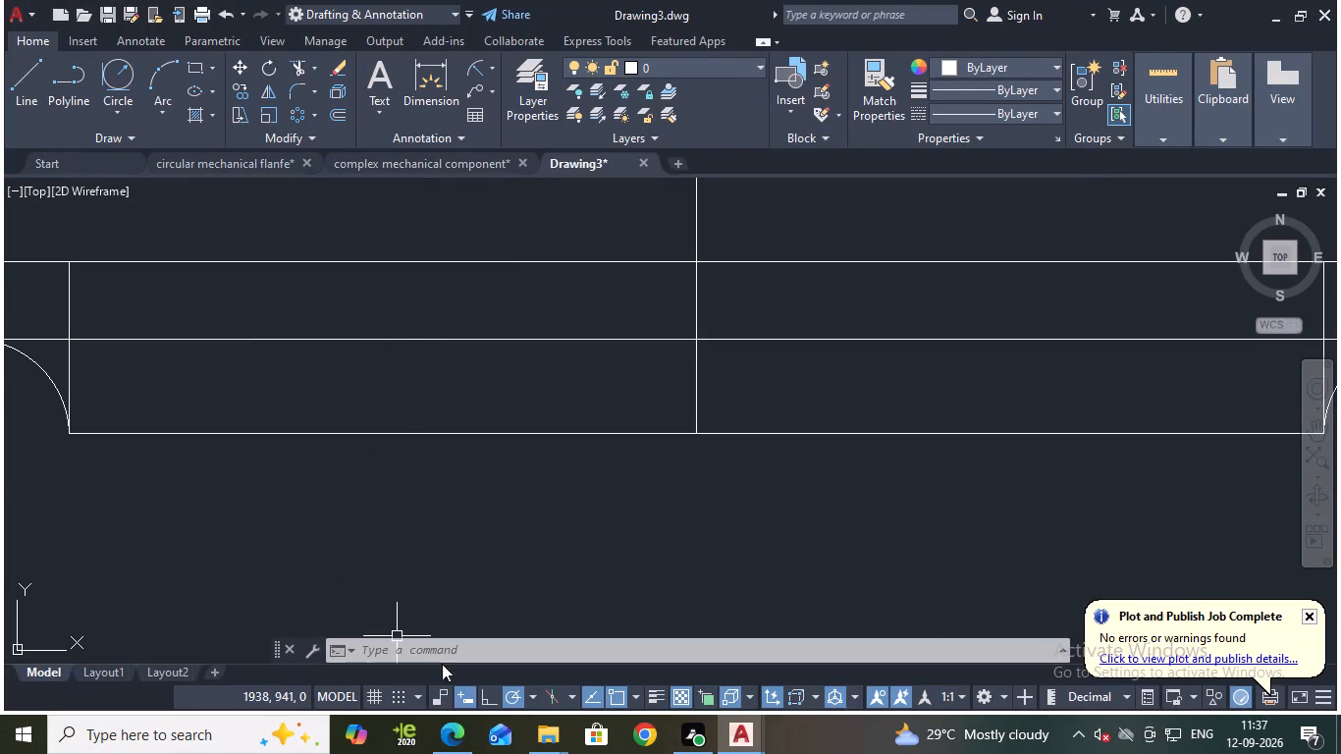
key(c)
key(Return)
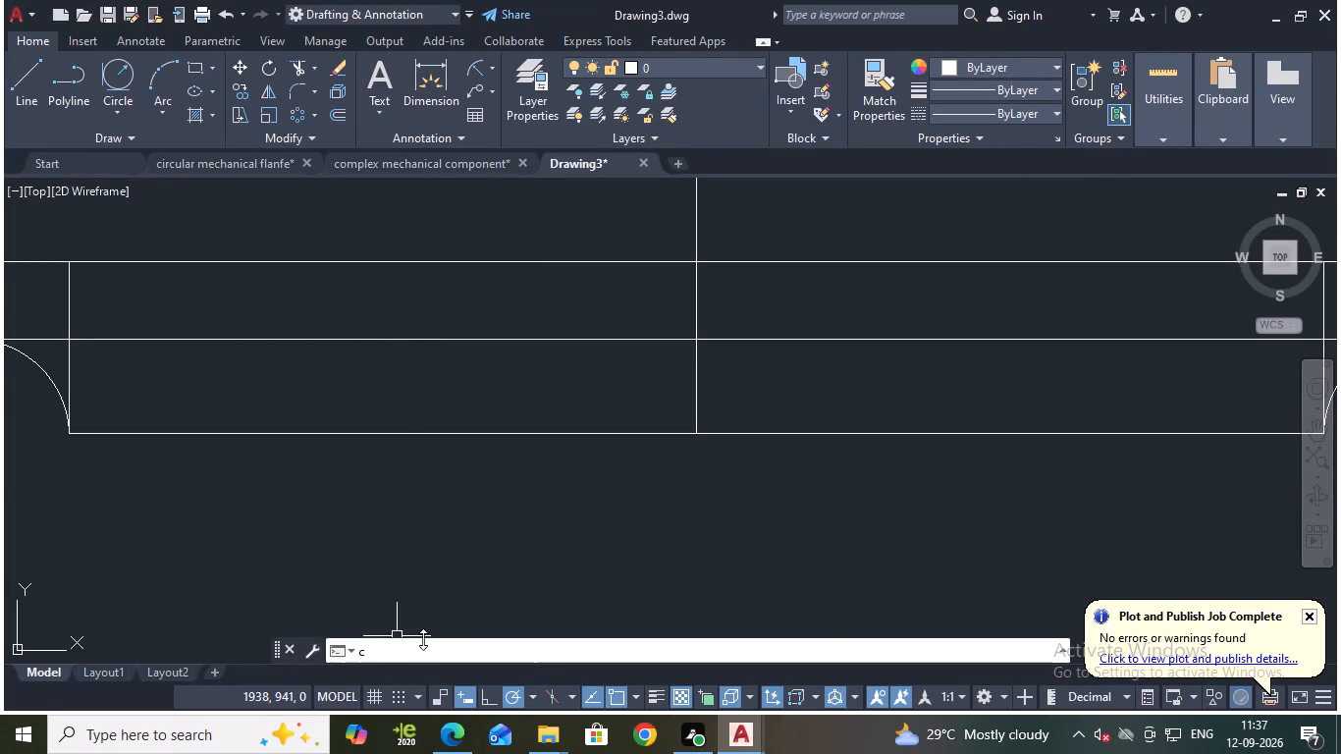
scroll(415, 624, down, 1)
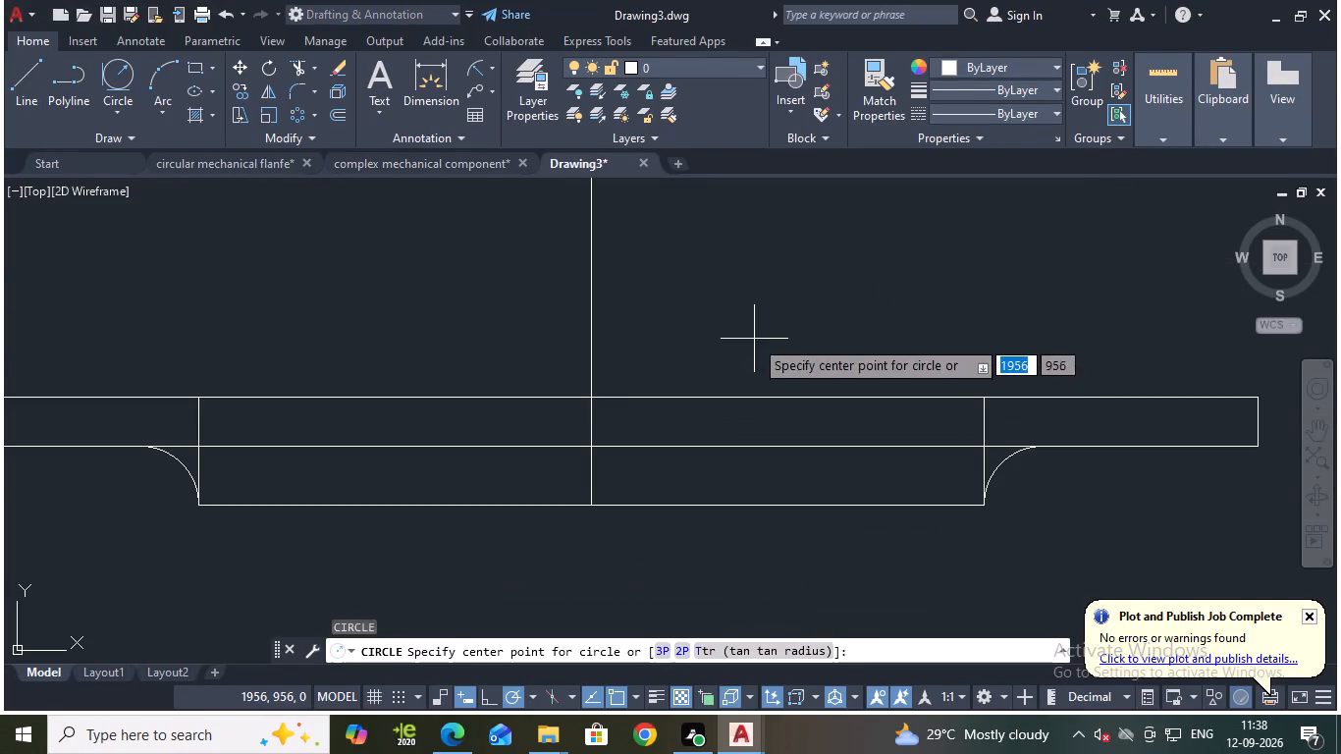
click(754, 339)
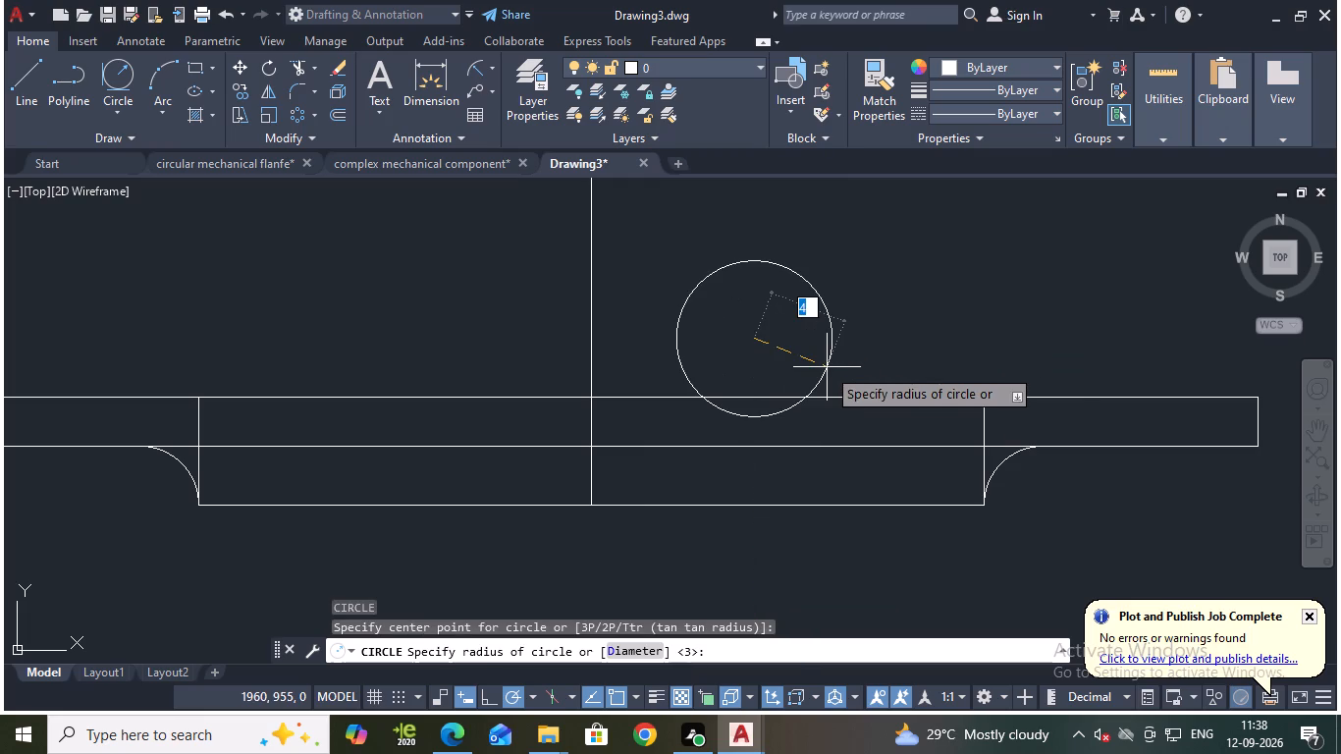
key(d)
key(Return)
text(150)
key(Return)
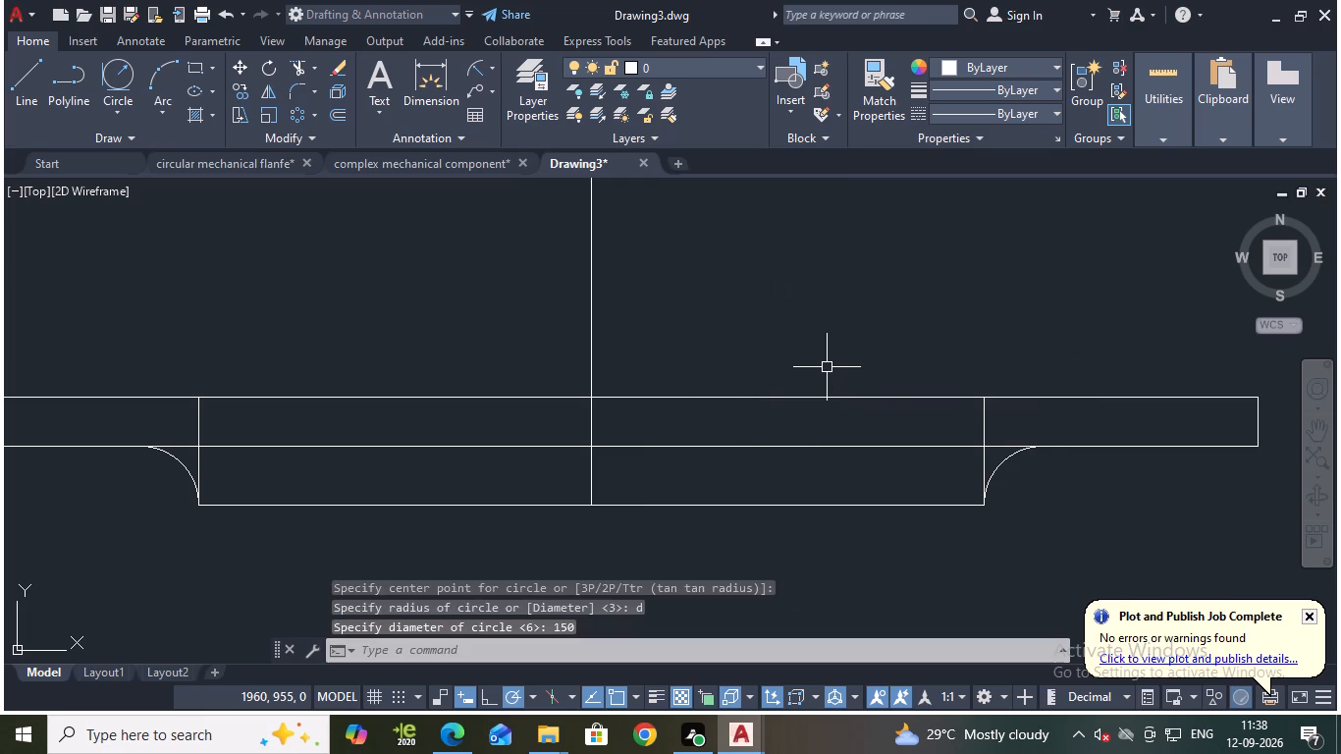
Move the circle by its bottom quadrant onto the vertical centre line, just below the lower section, so it meets both bottom corners.
scroll(827, 367, down, 4)
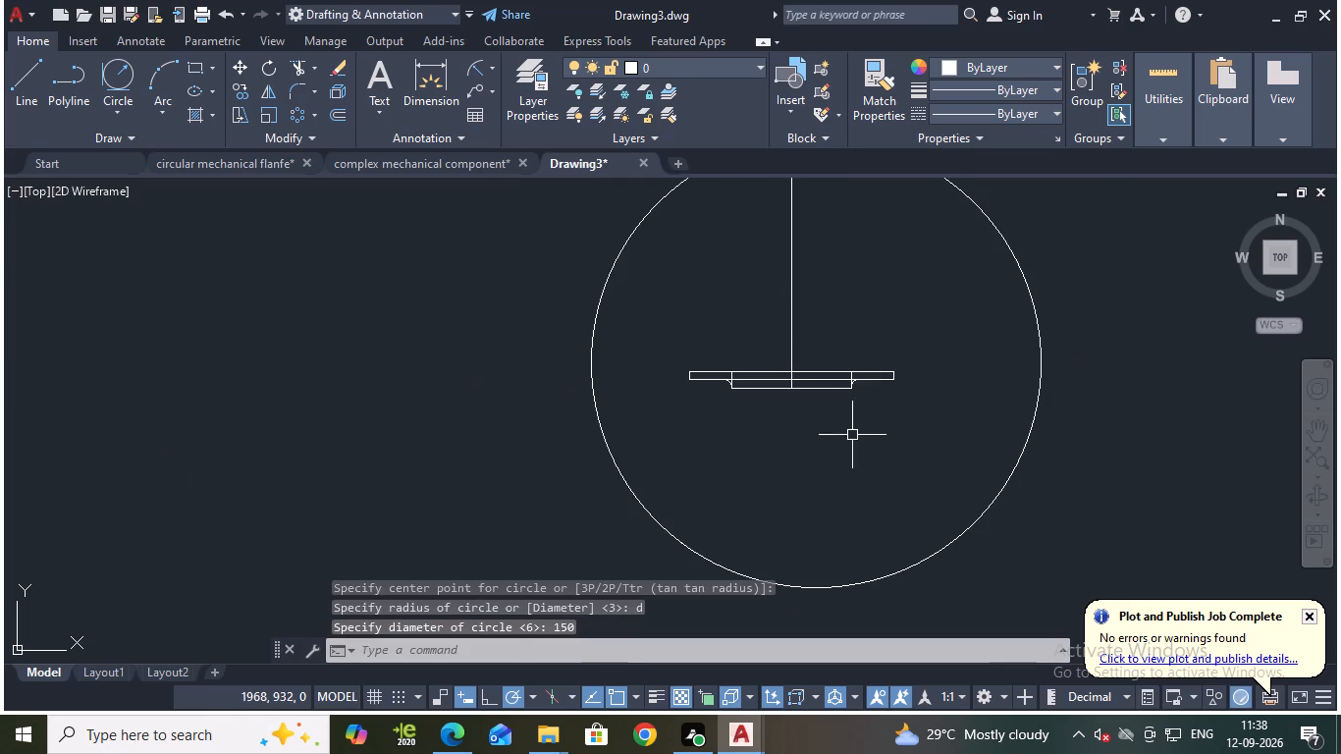
click(827, 584)
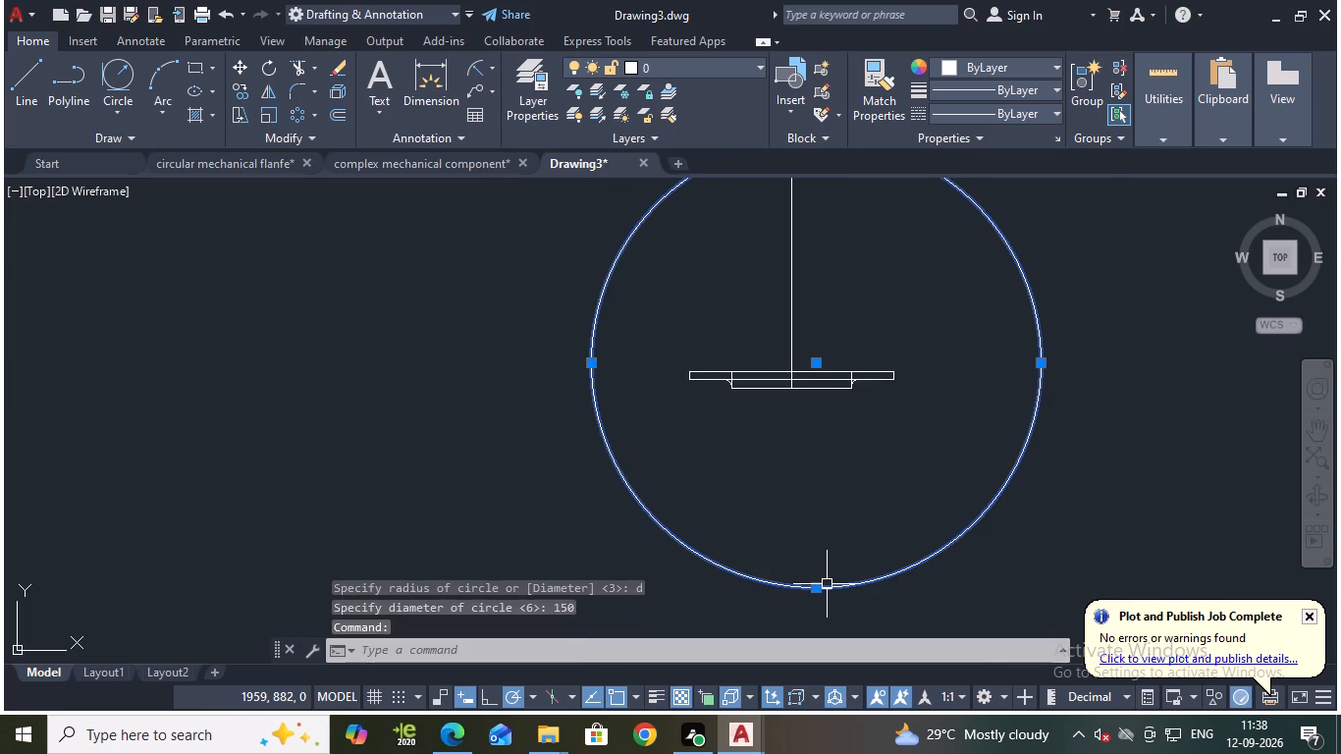
key(m)
key(Return)
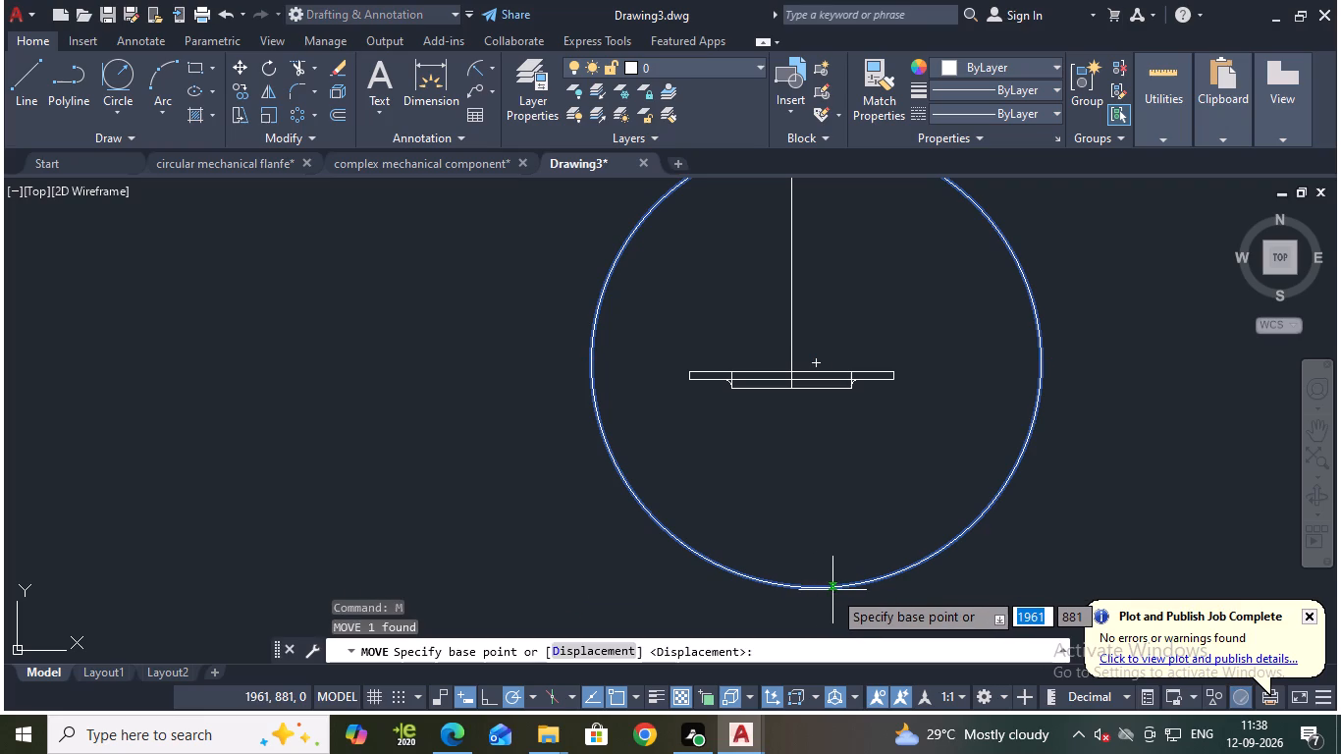
click(818, 590)
scroll(789, 462, up, 1)
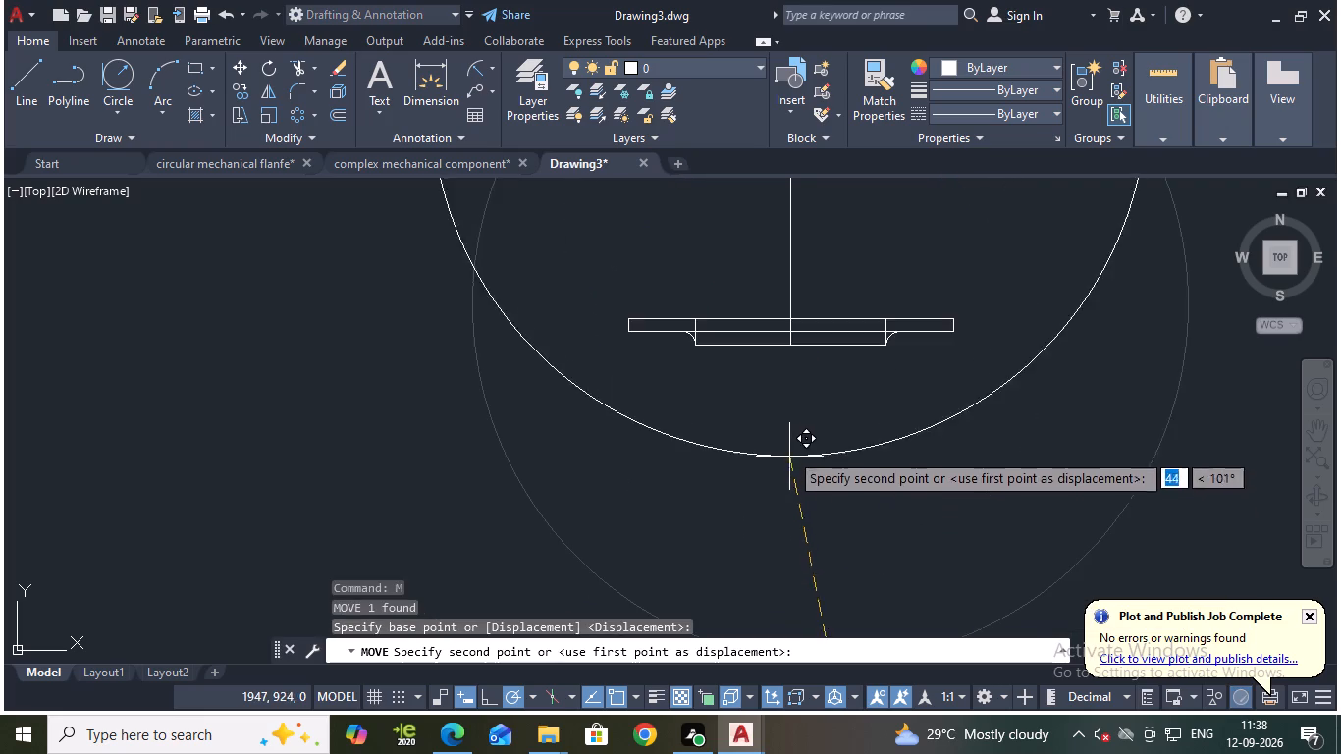
scroll(784, 342, up, 2)
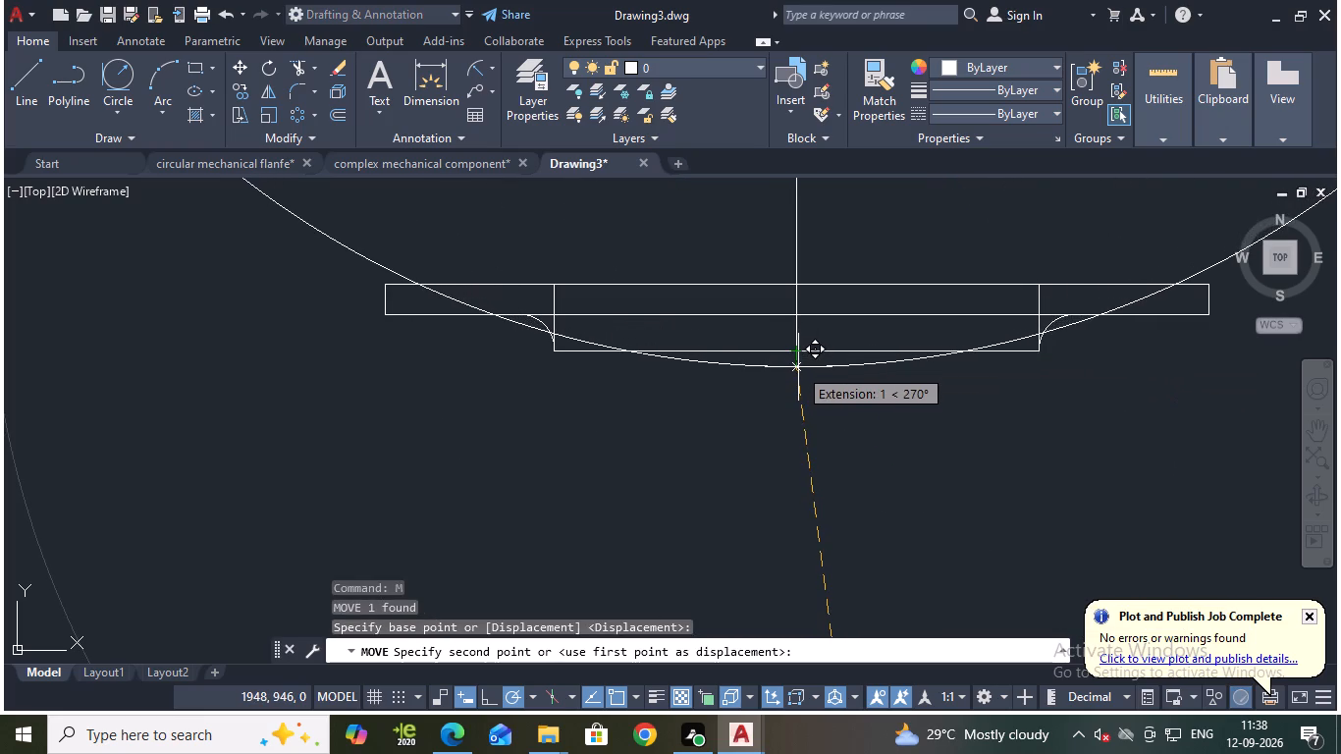
scroll(798, 380, up, 2)
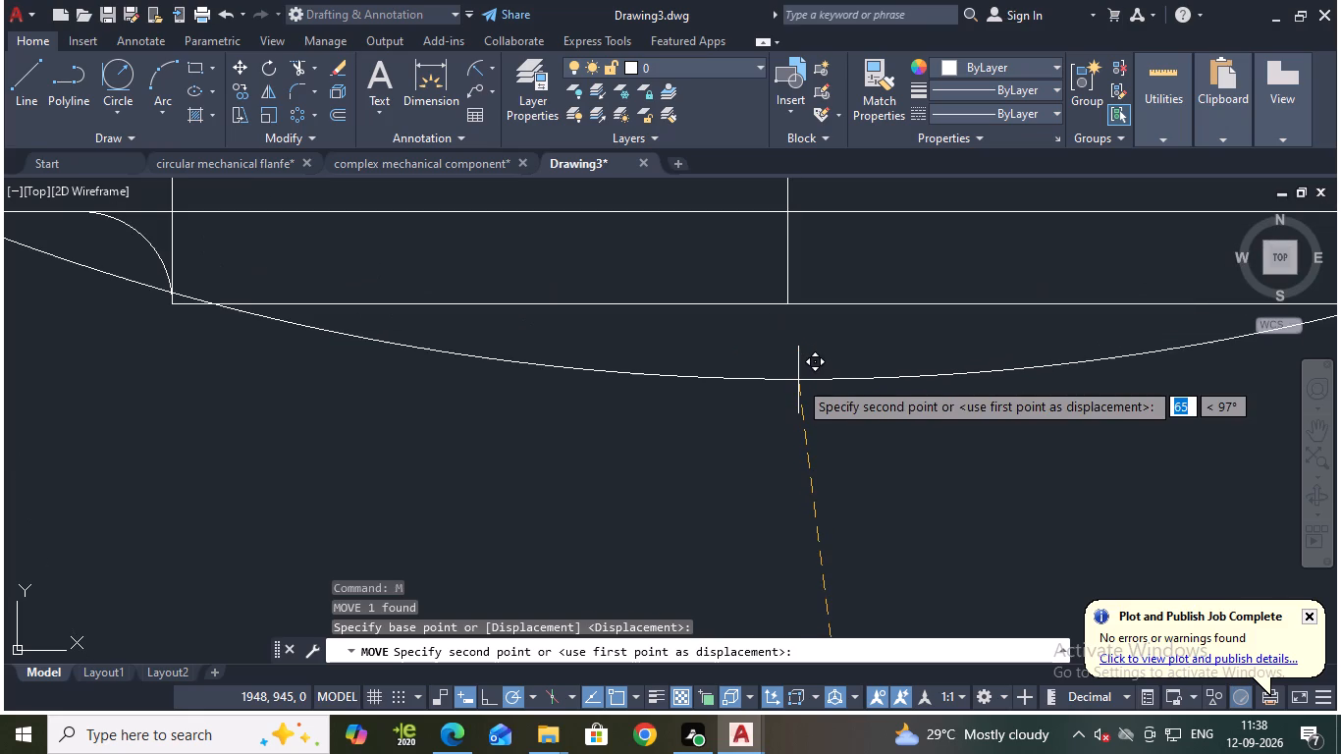
scroll(795, 389, down, 1)
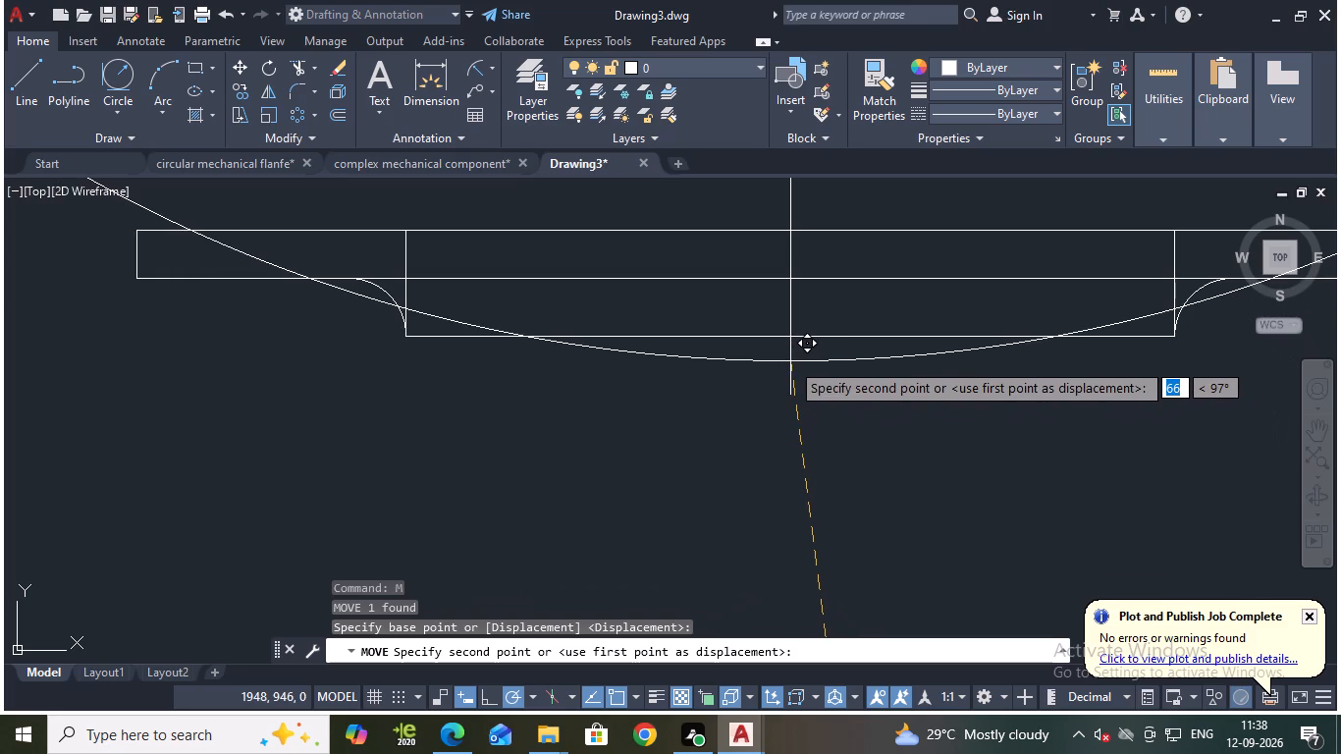
scroll(790, 400, up, 3)
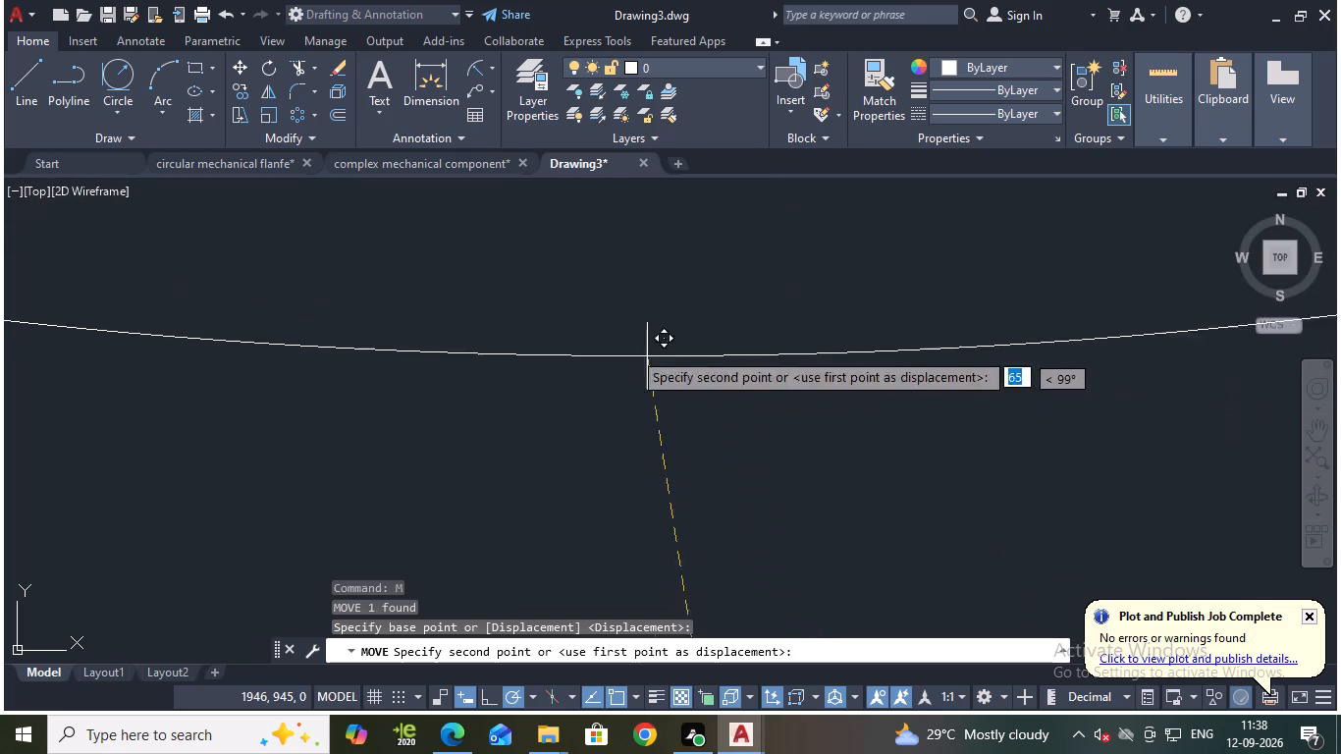
scroll(602, 342, down, 2)
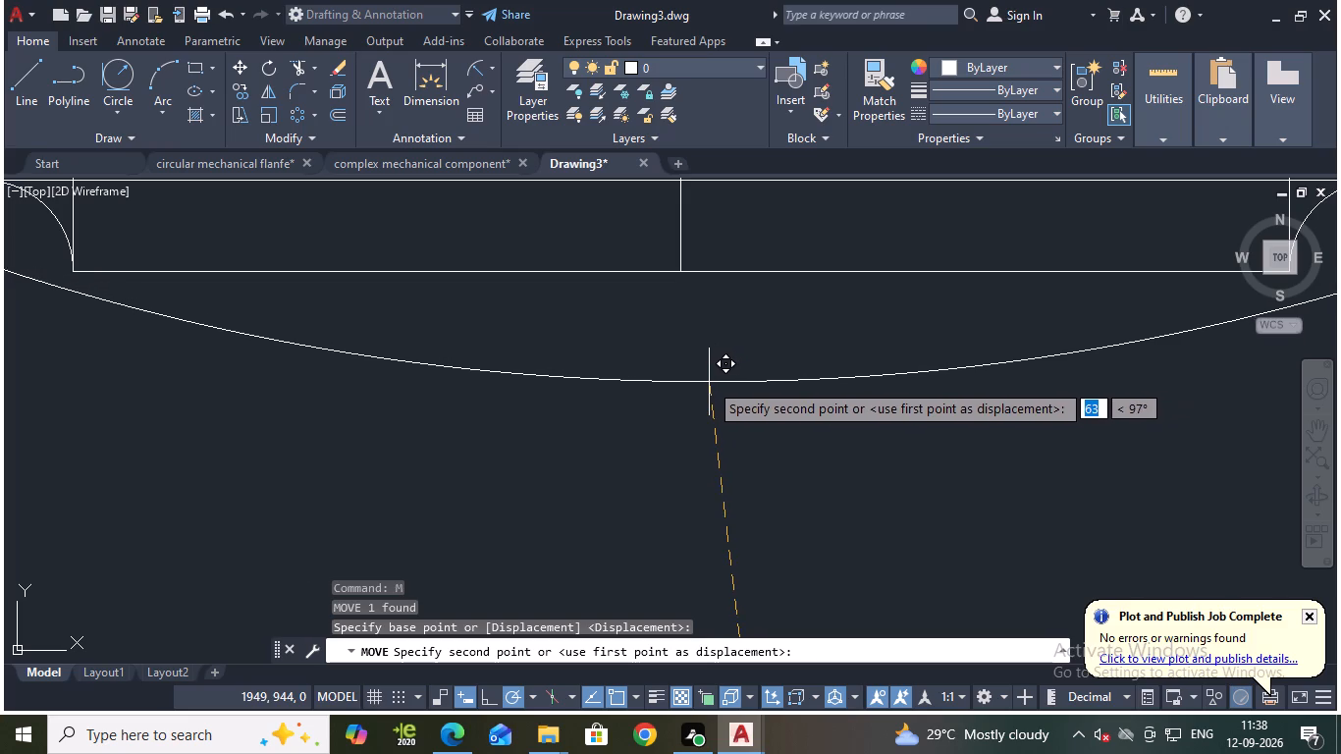
scroll(709, 382, down, 1)
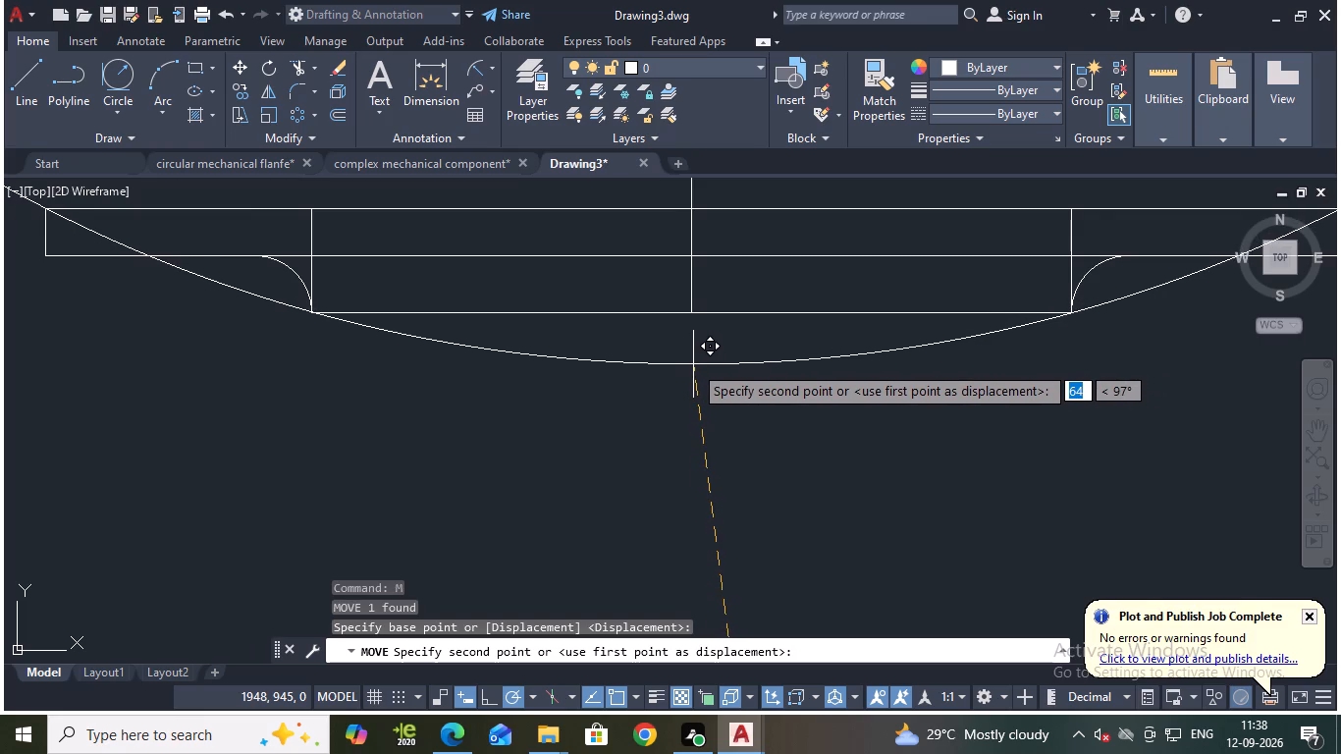
click(693, 364)
Nudge the circle slightly down so it passes through the lower section's bottom-right corner.
scroll(461, 366, up, 1)
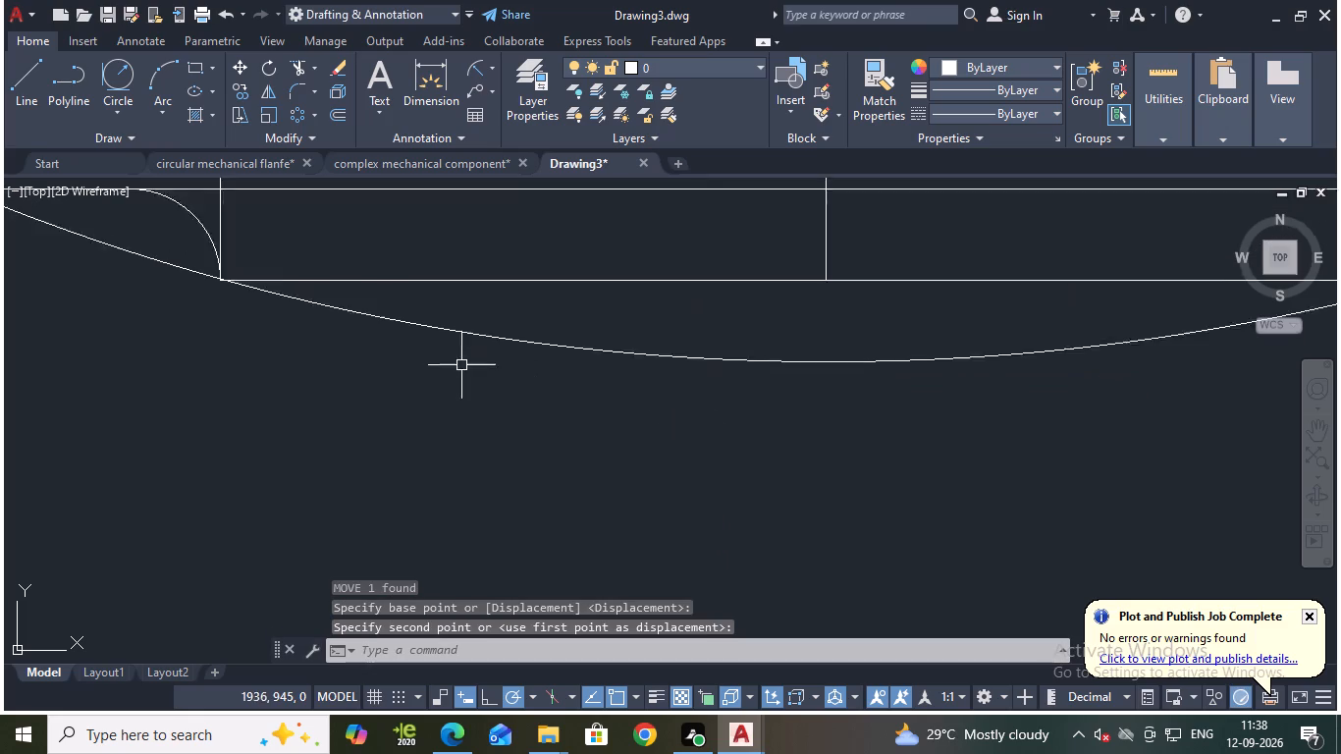
scroll(461, 365, up, 1)
middle_drag(220, 296, 334, 379)
scroll(225, 348, up, 1)
scroll(225, 346, down, 4)
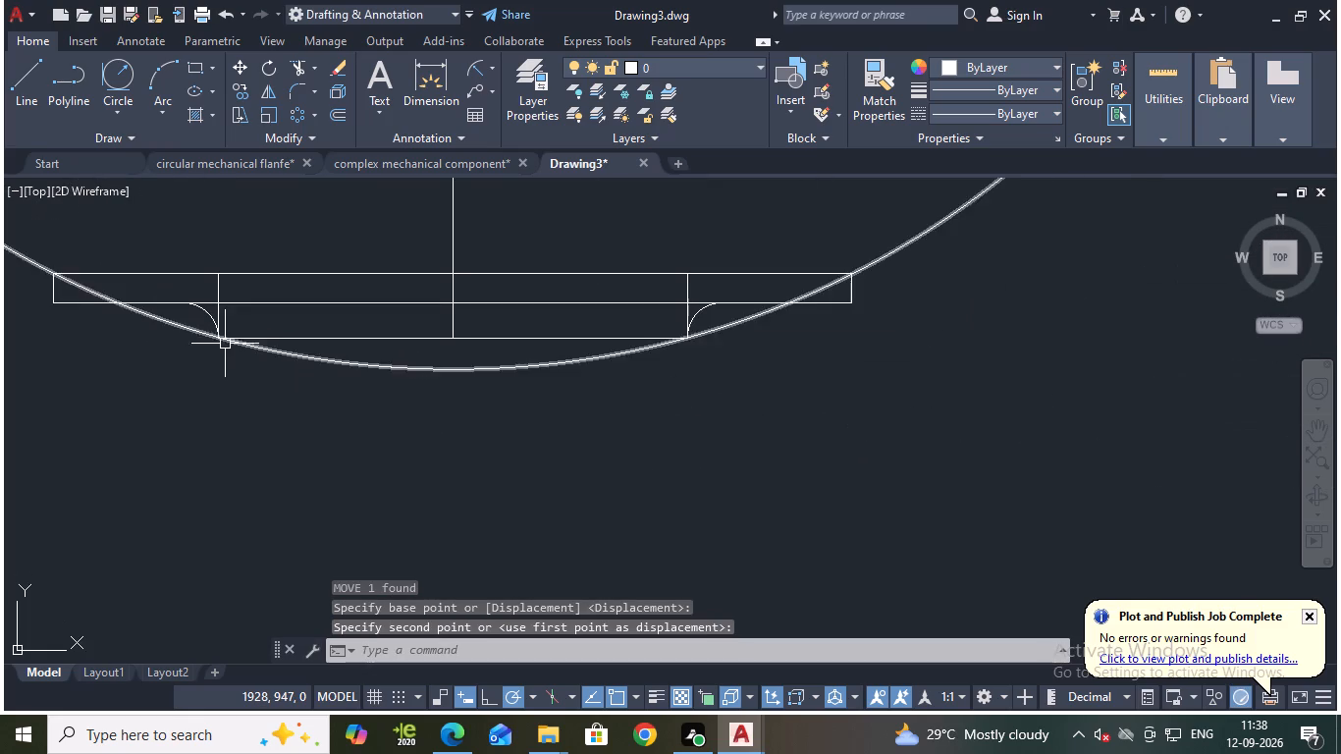
scroll(710, 343, up, 6)
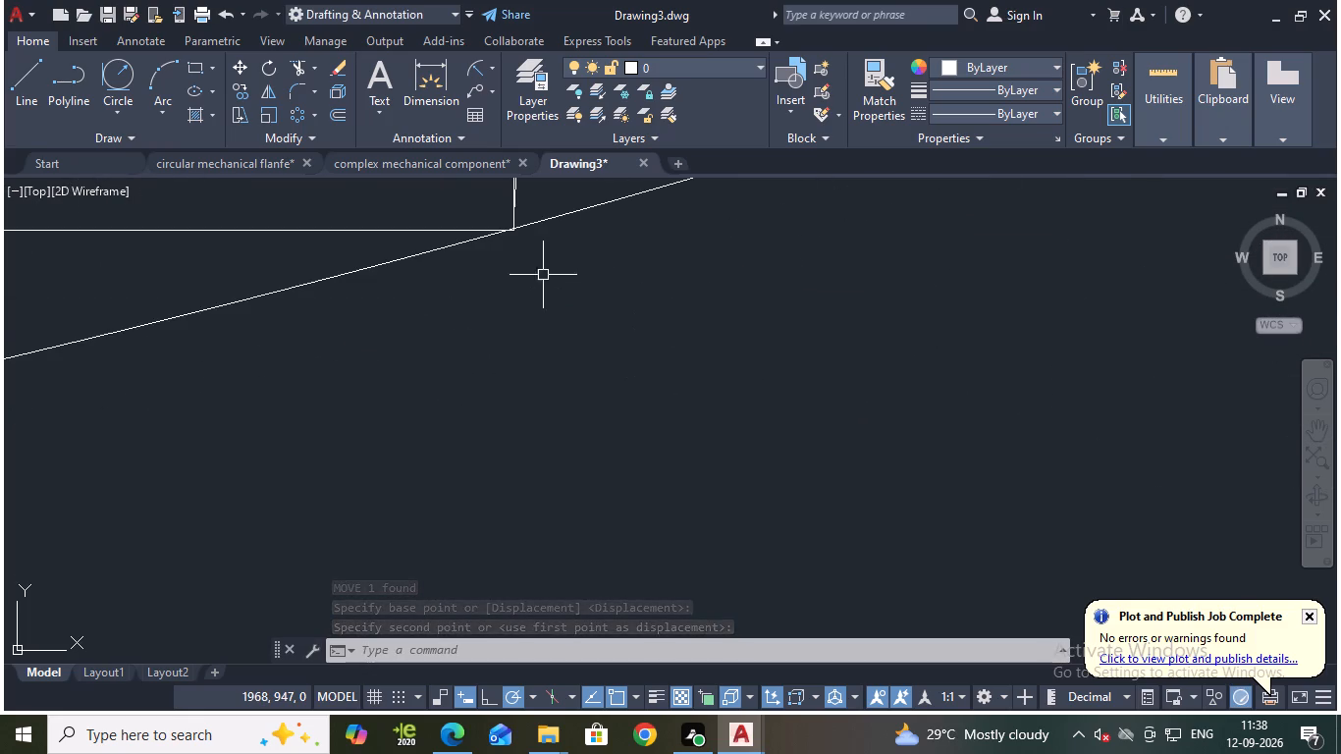
middle_drag(541, 274, 633, 427)
scroll(615, 403, up, 4)
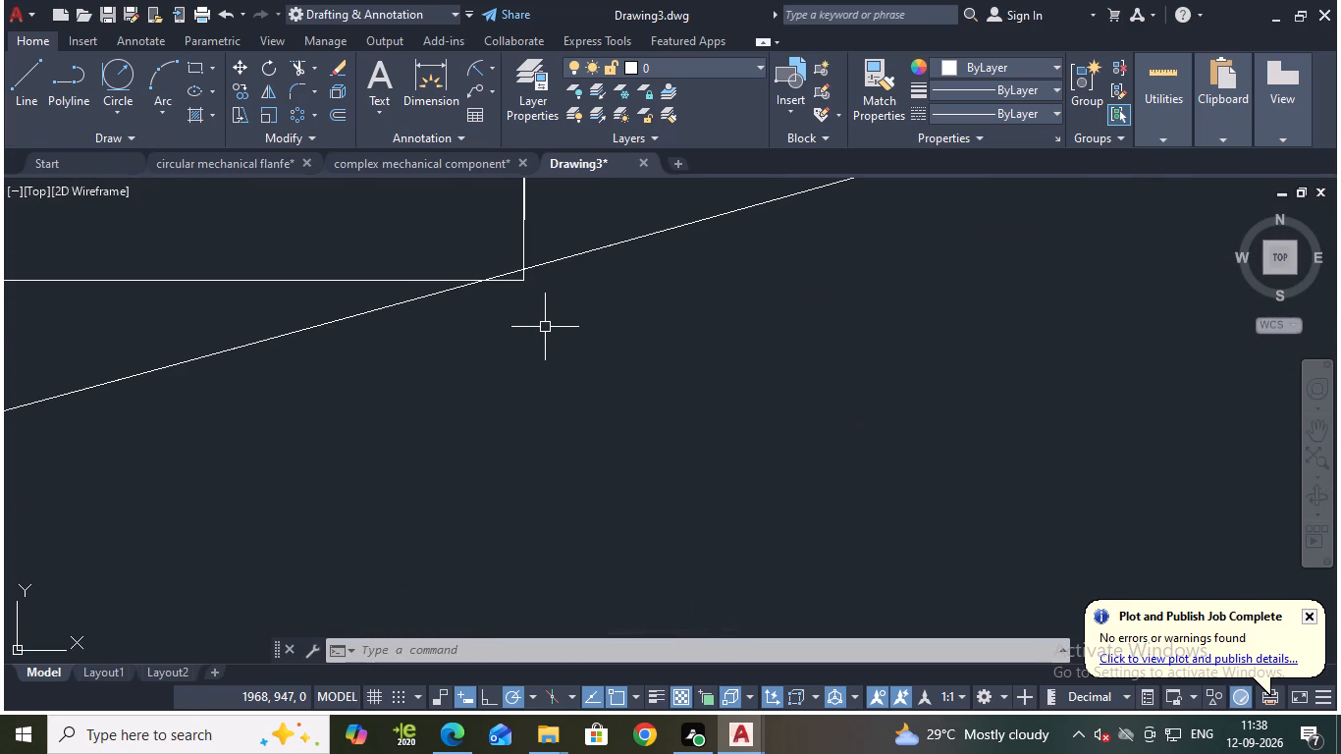
key(m)
key(Return)
key(Return)
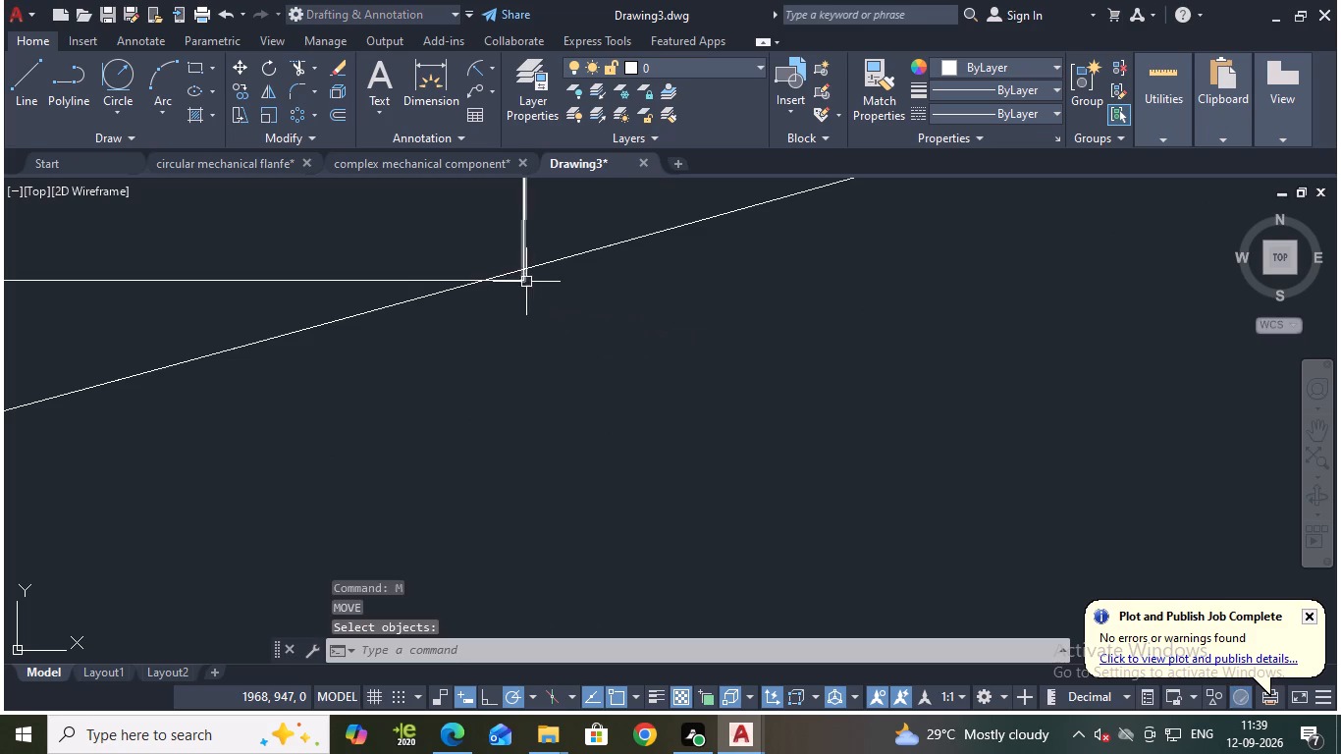
click(533, 266)
key(Return)
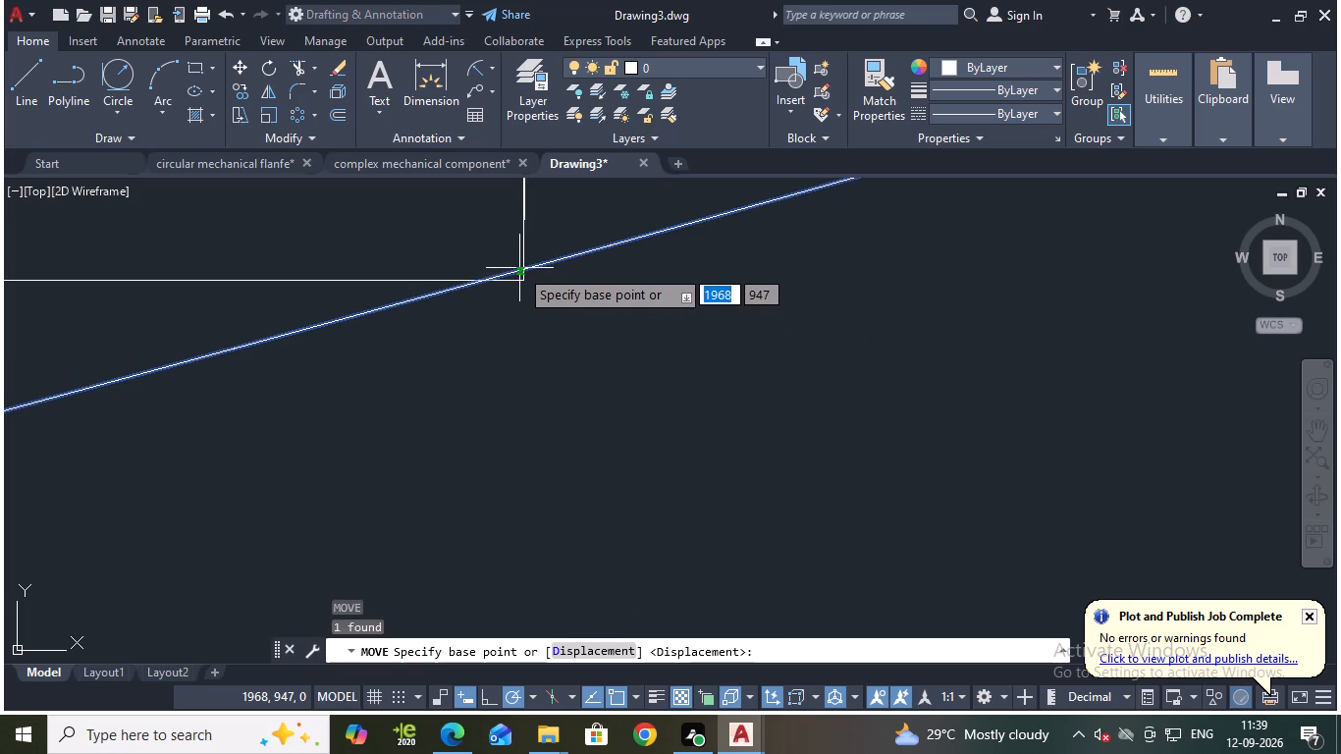
click(526, 282)
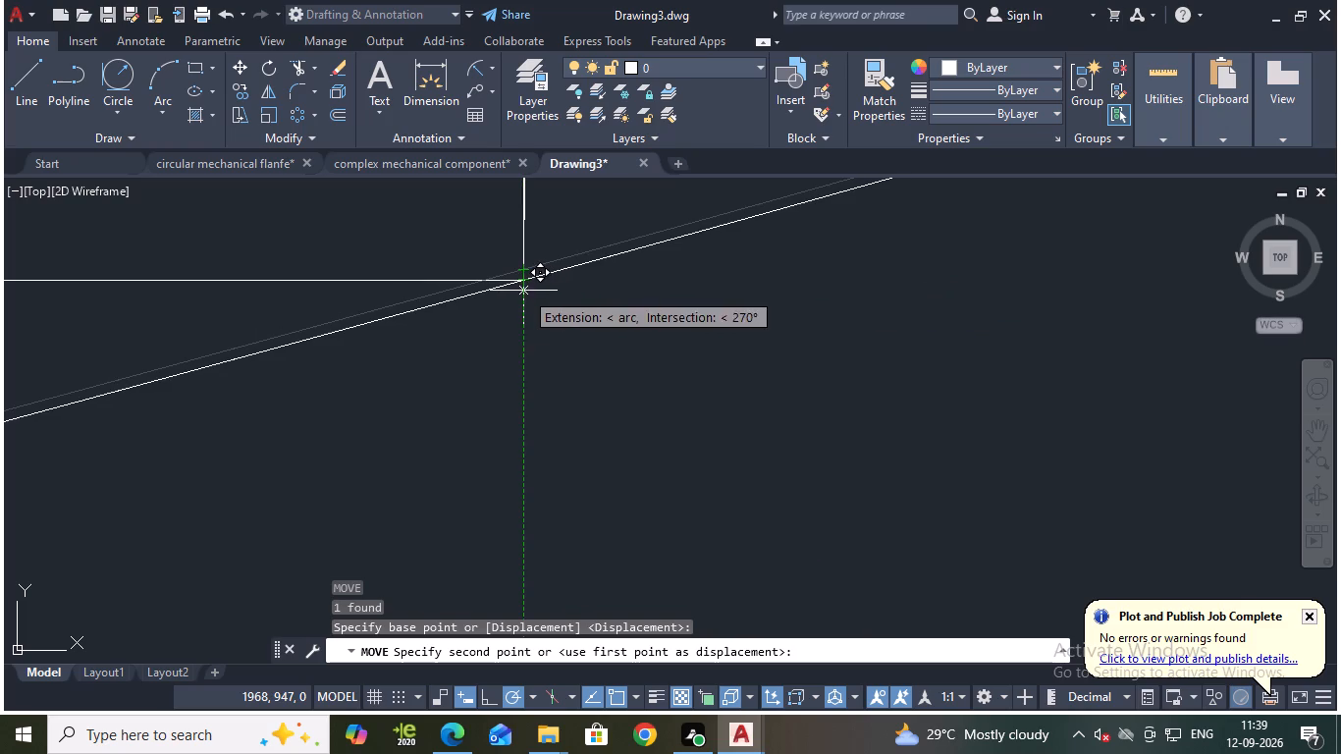
click(523, 291)
Examine how the circle meets the lower section's bottom-right and bottom-left corners.
scroll(525, 367, down, 3)
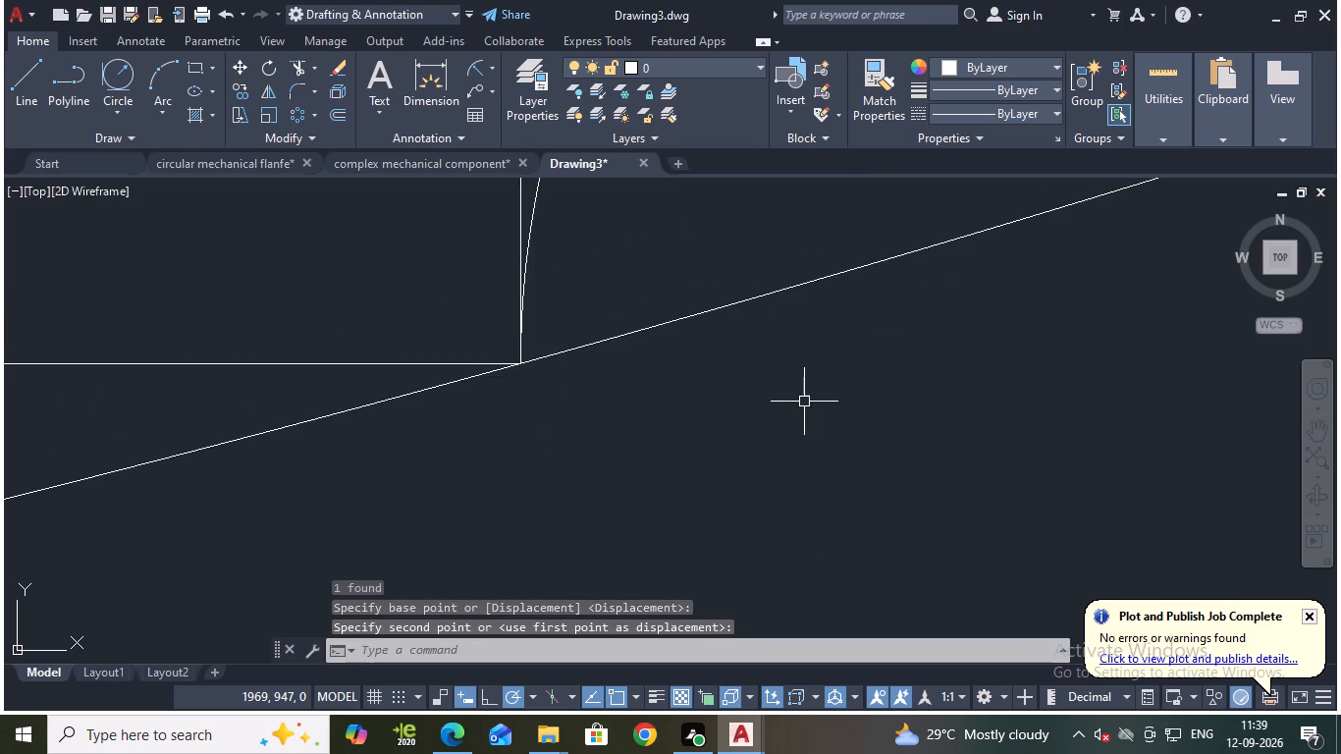
scroll(624, 434, down, 2)
middle_drag(592, 444, 769, 402)
scroll(805, 386, down, 3)
scroll(589, 471, down, 1)
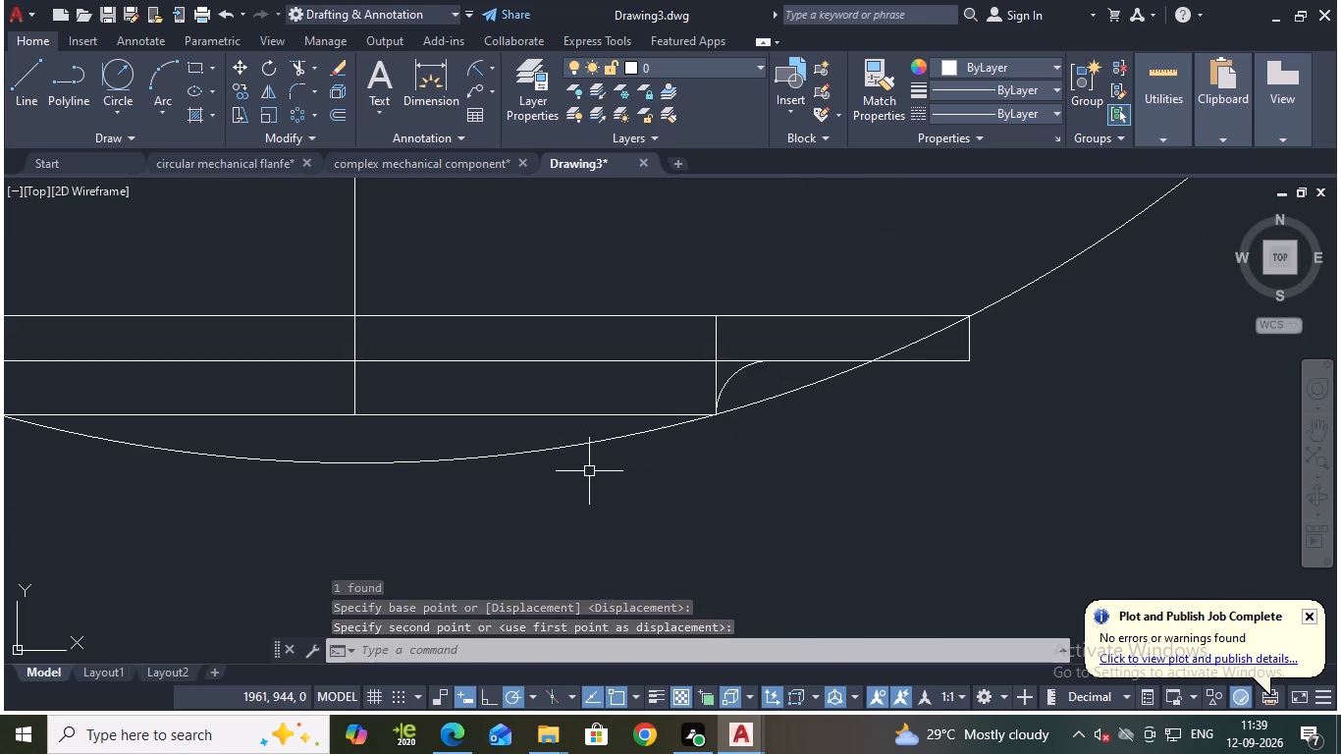
middle_drag(571, 484, 875, 439)
scroll(417, 382, up, 1)
middle_drag(359, 395, 375, 400)
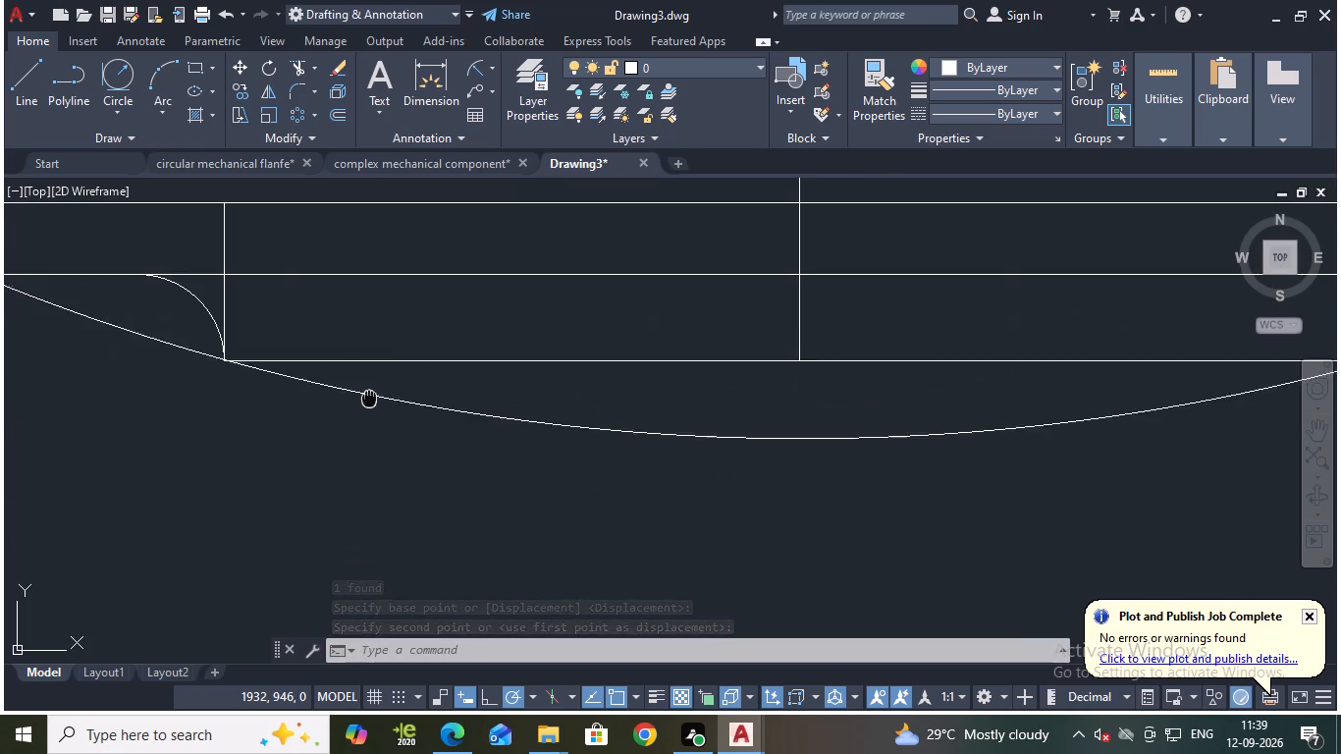
middle_drag(375, 400, 475, 393)
scroll(364, 377, up, 4)
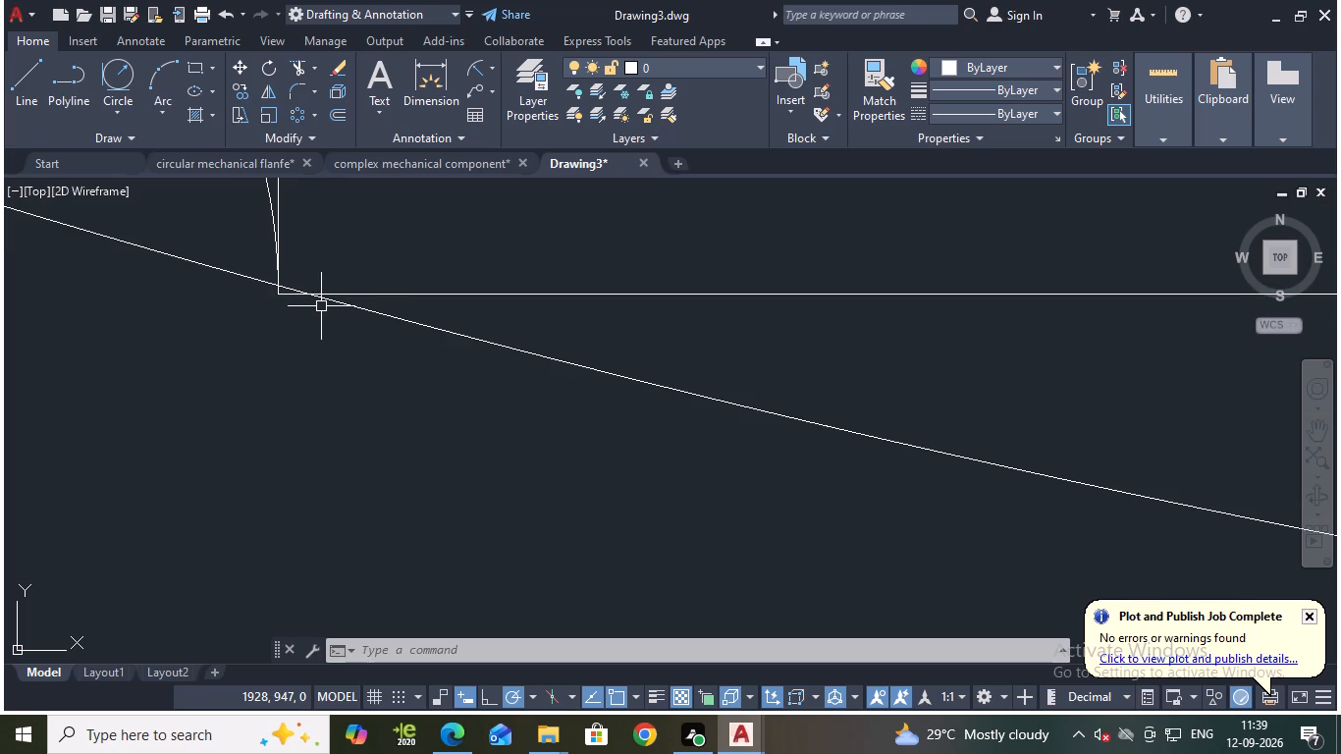
scroll(388, 337, down, 2)
scroll(588, 400, down, 2)
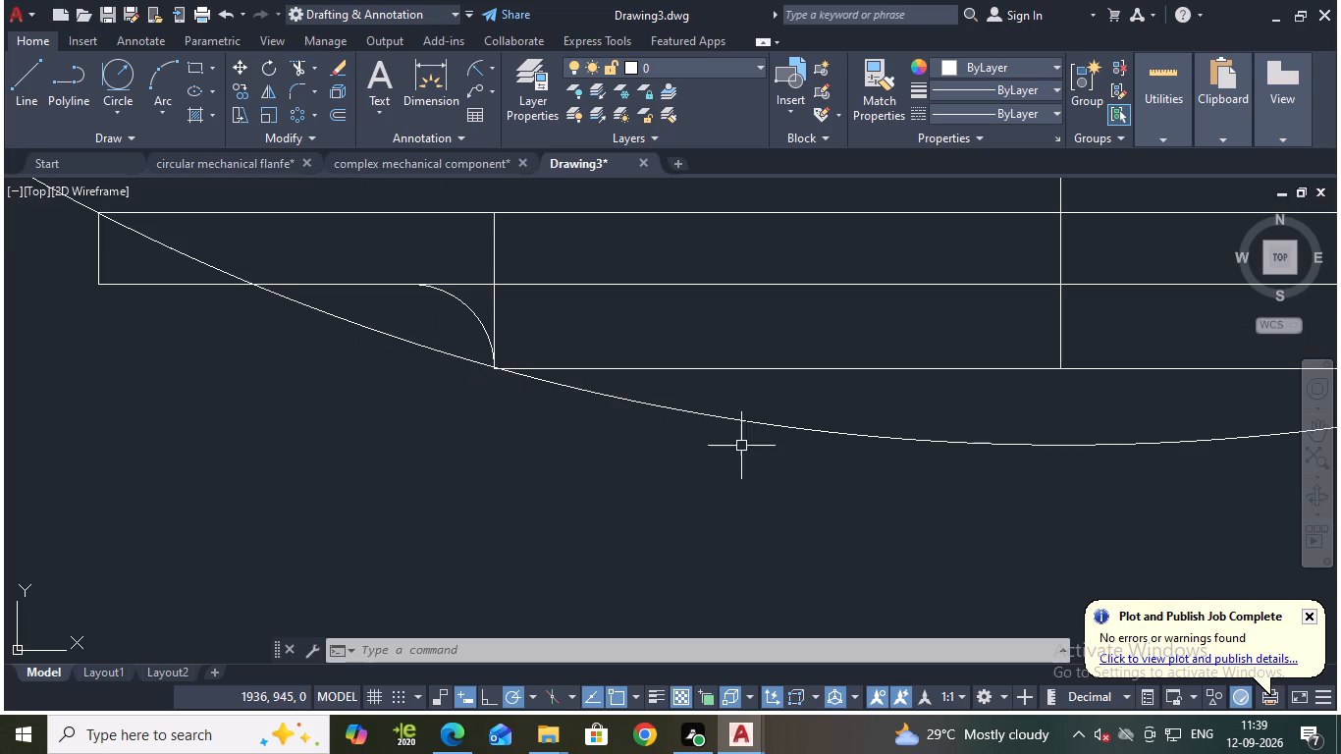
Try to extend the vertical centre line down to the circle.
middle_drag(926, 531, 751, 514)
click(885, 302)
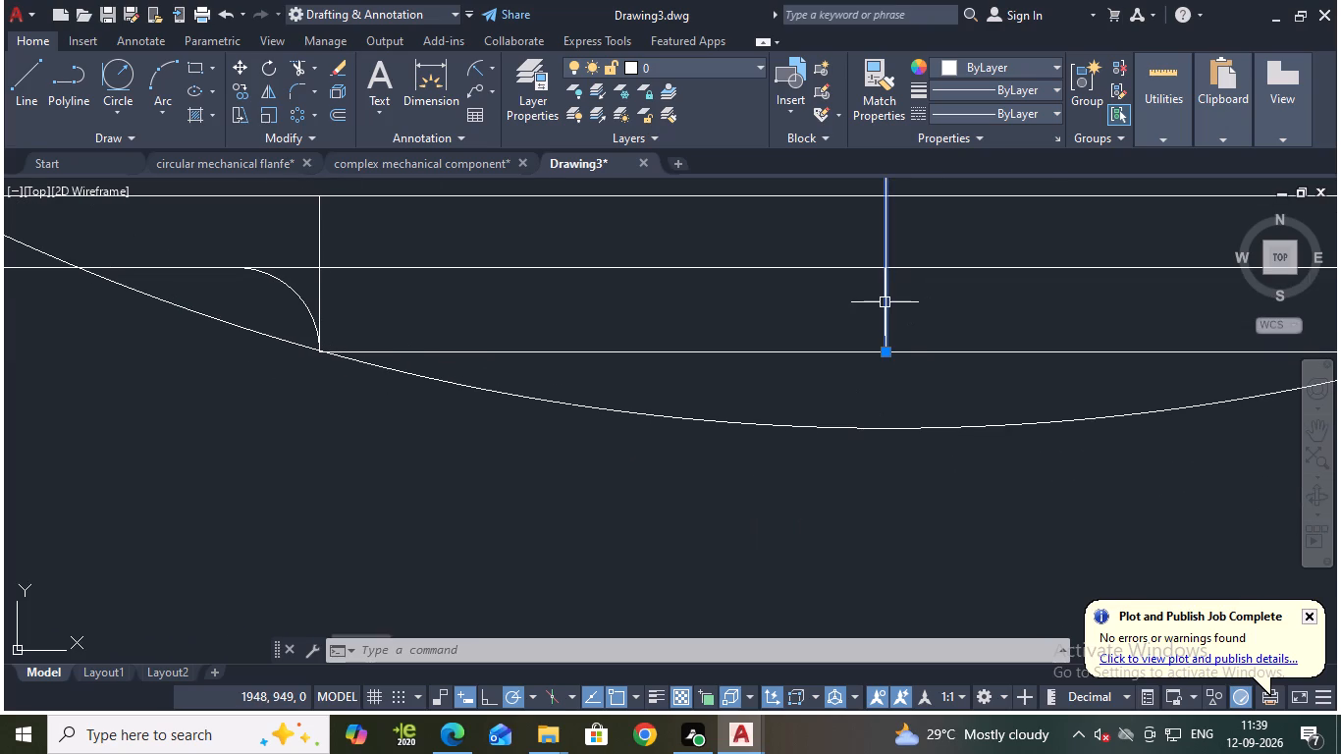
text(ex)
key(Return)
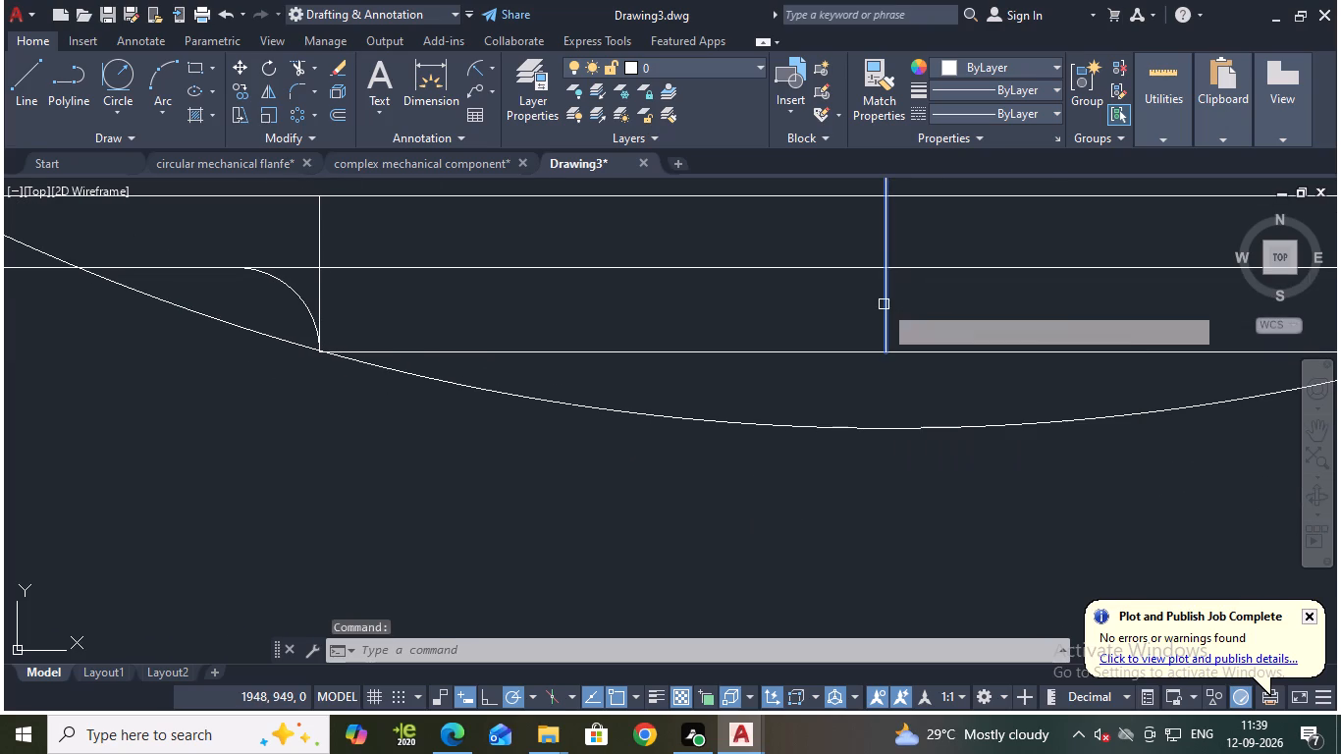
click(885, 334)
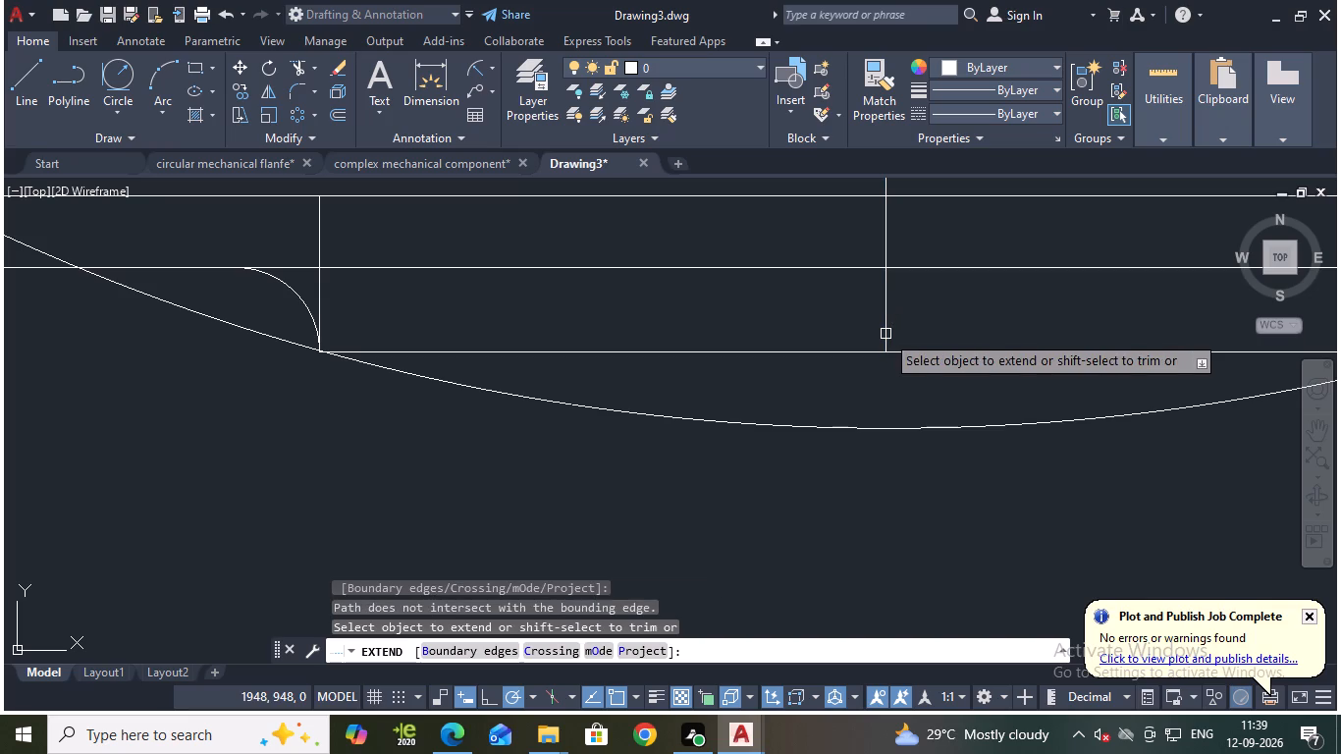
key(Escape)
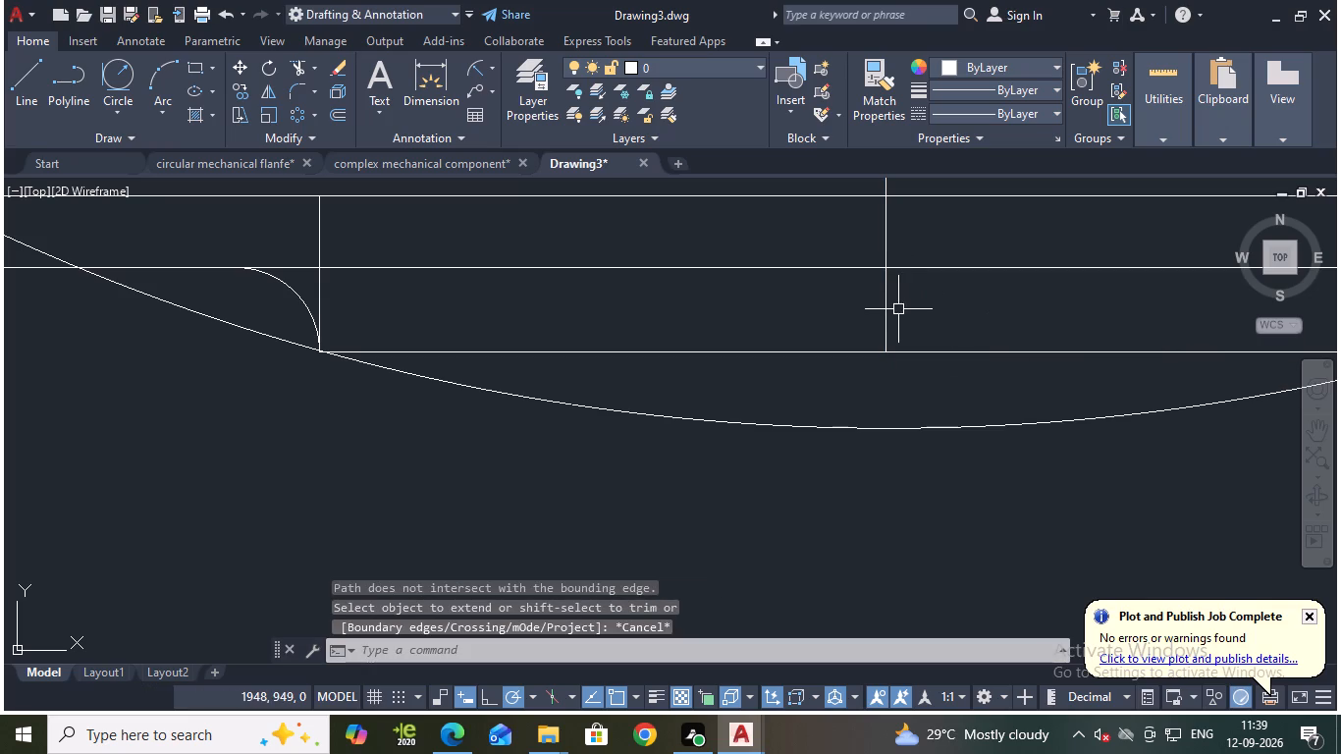
Stretch the vertical centre line's lower end straight down about 5 mm, past the circle.
click(886, 324)
click(886, 355)
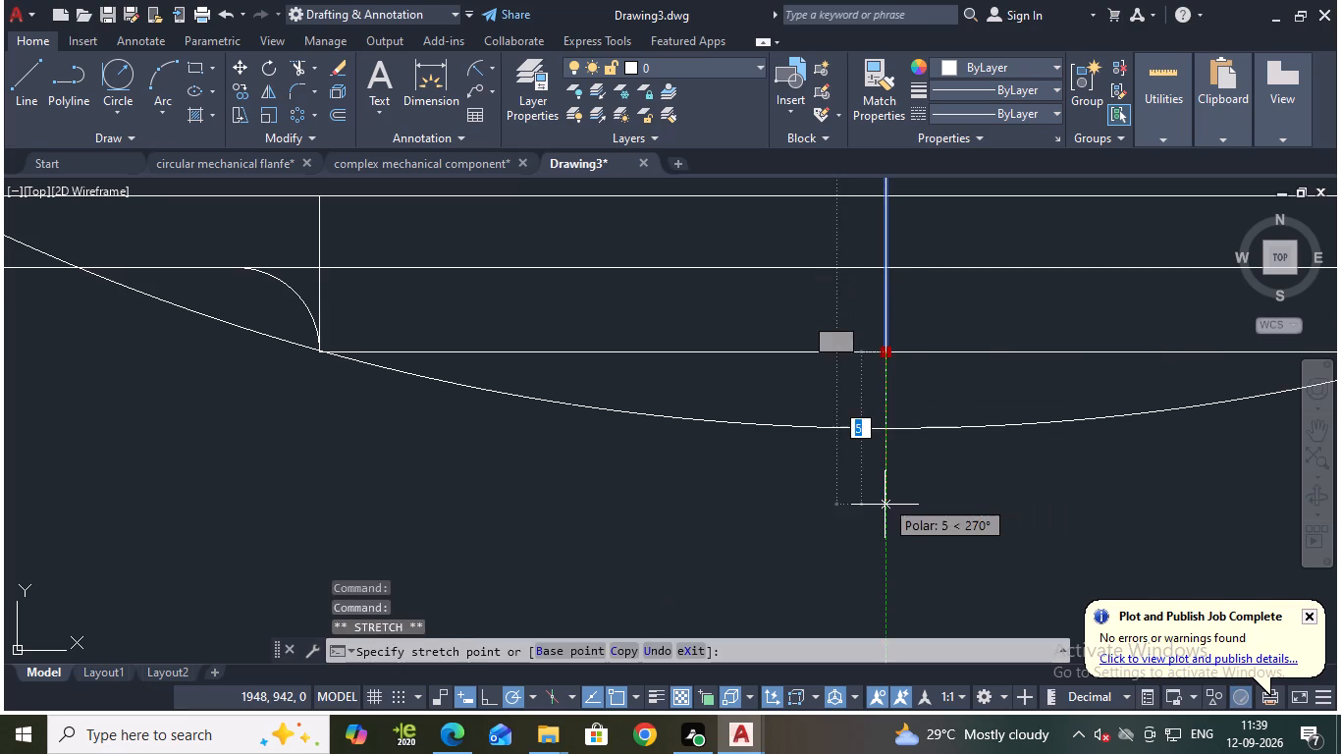
click(885, 509)
key(Escape)
Trim the circle's portion beneath the lower section between its bottom-left corner and the vertical centre line.
text(tr)
key(Return)
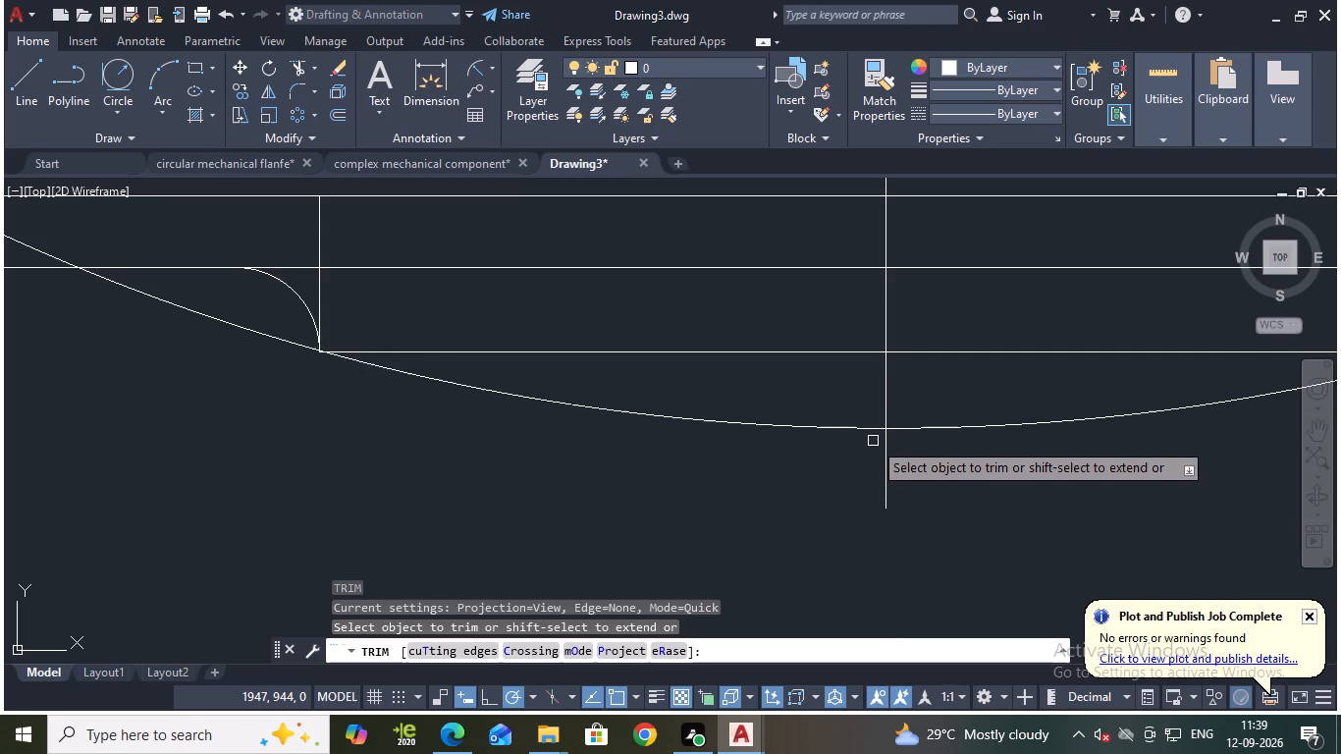
click(870, 431)
key(Escape)
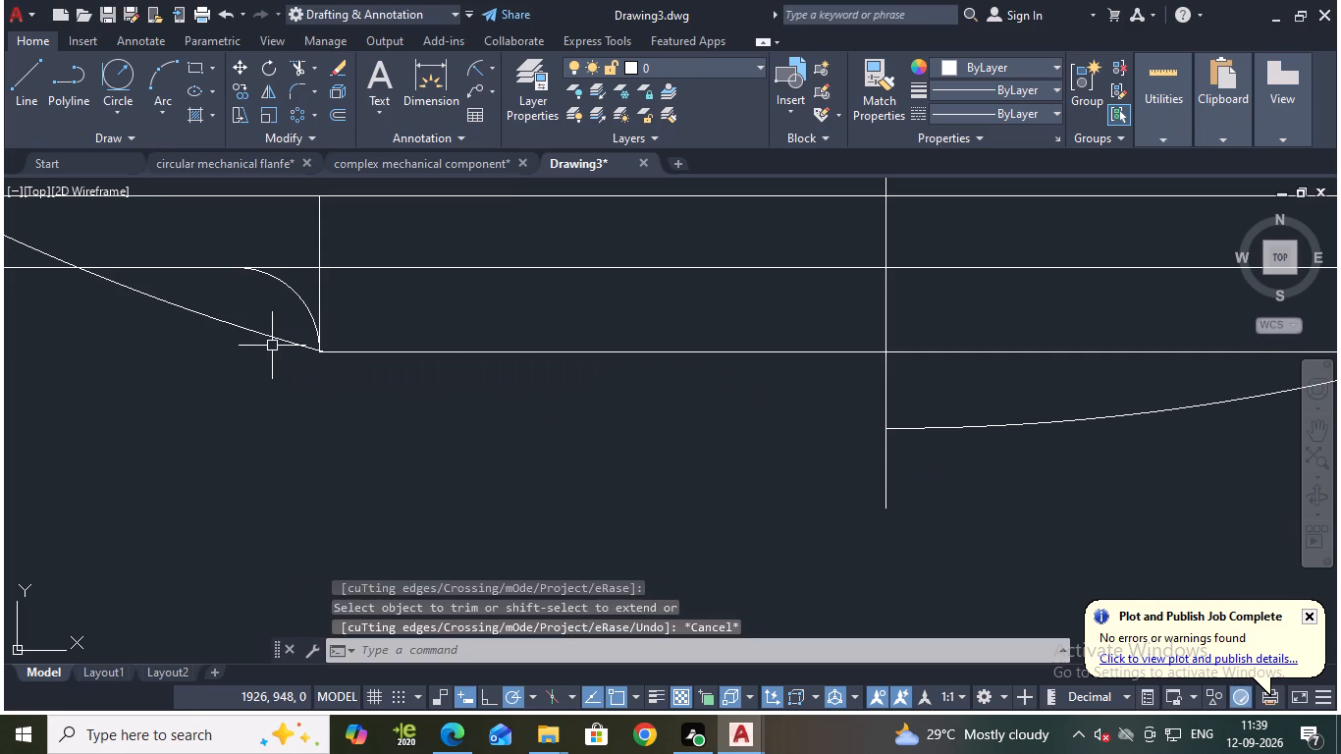
click(273, 335)
key(Escape)
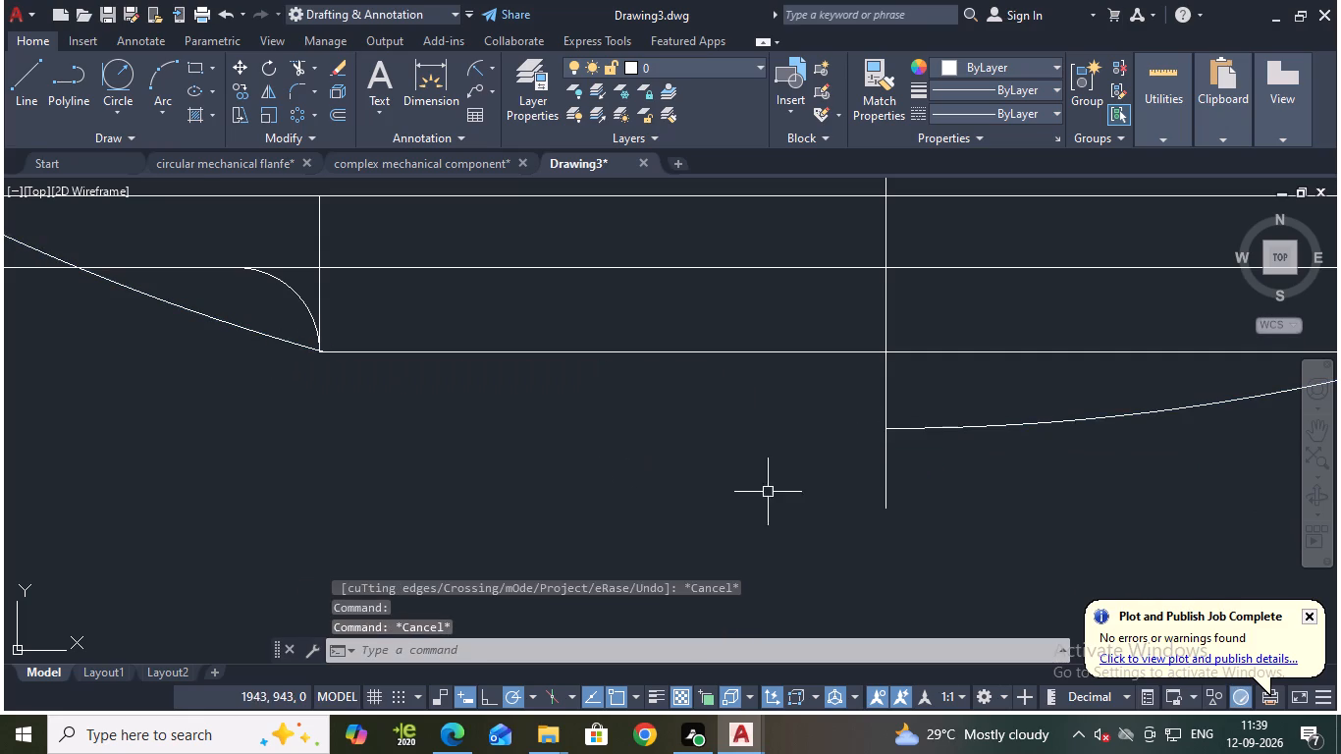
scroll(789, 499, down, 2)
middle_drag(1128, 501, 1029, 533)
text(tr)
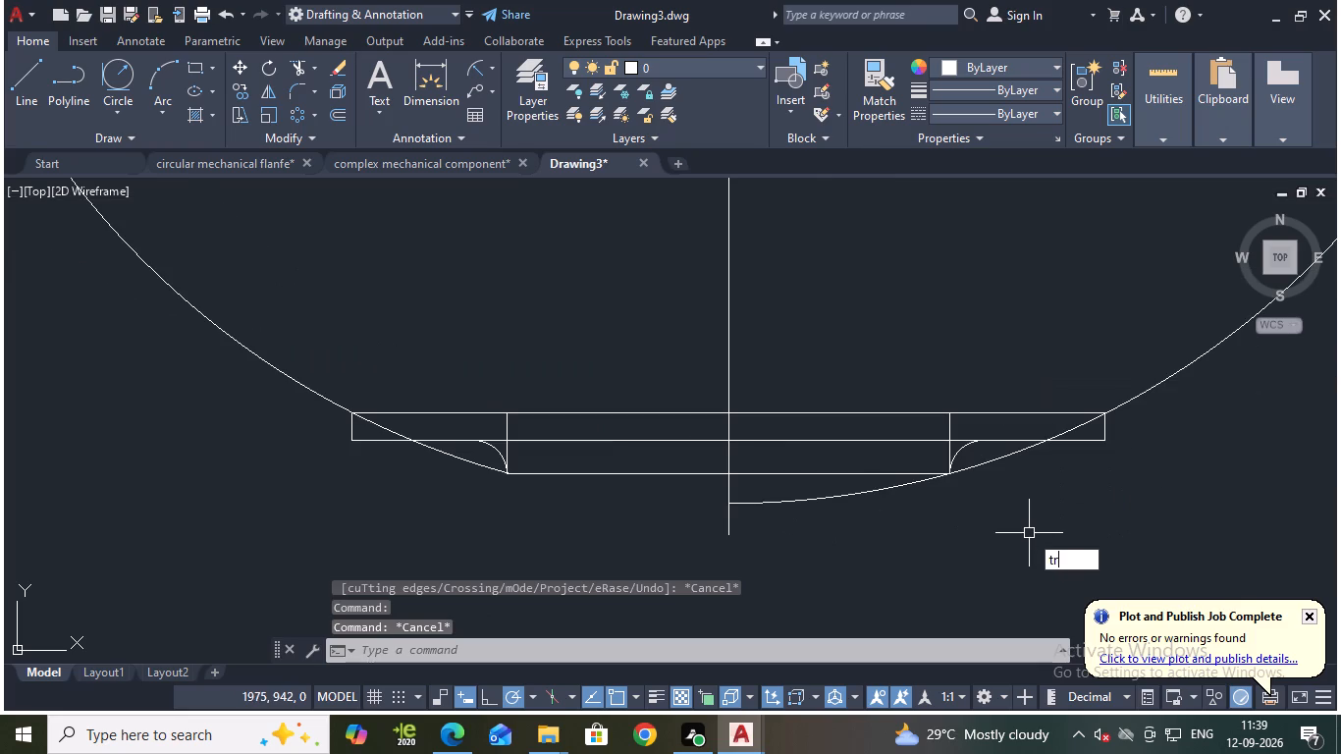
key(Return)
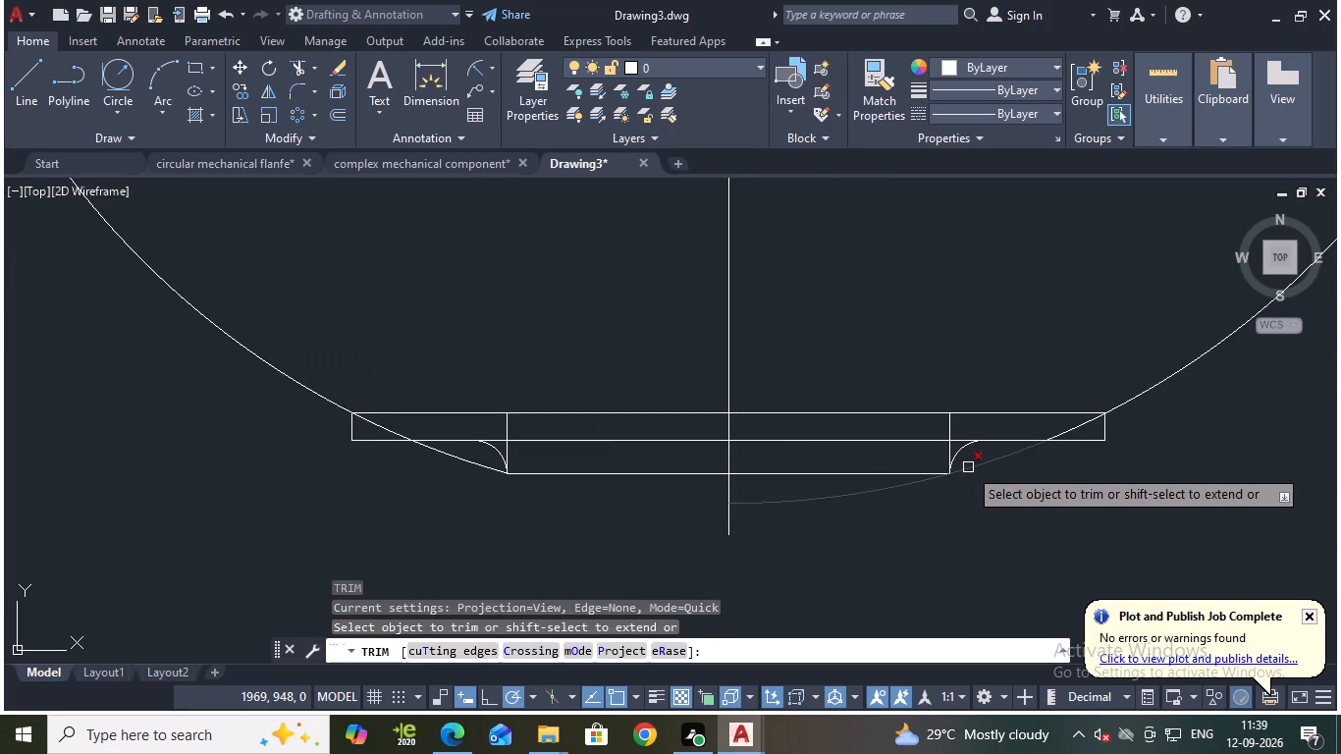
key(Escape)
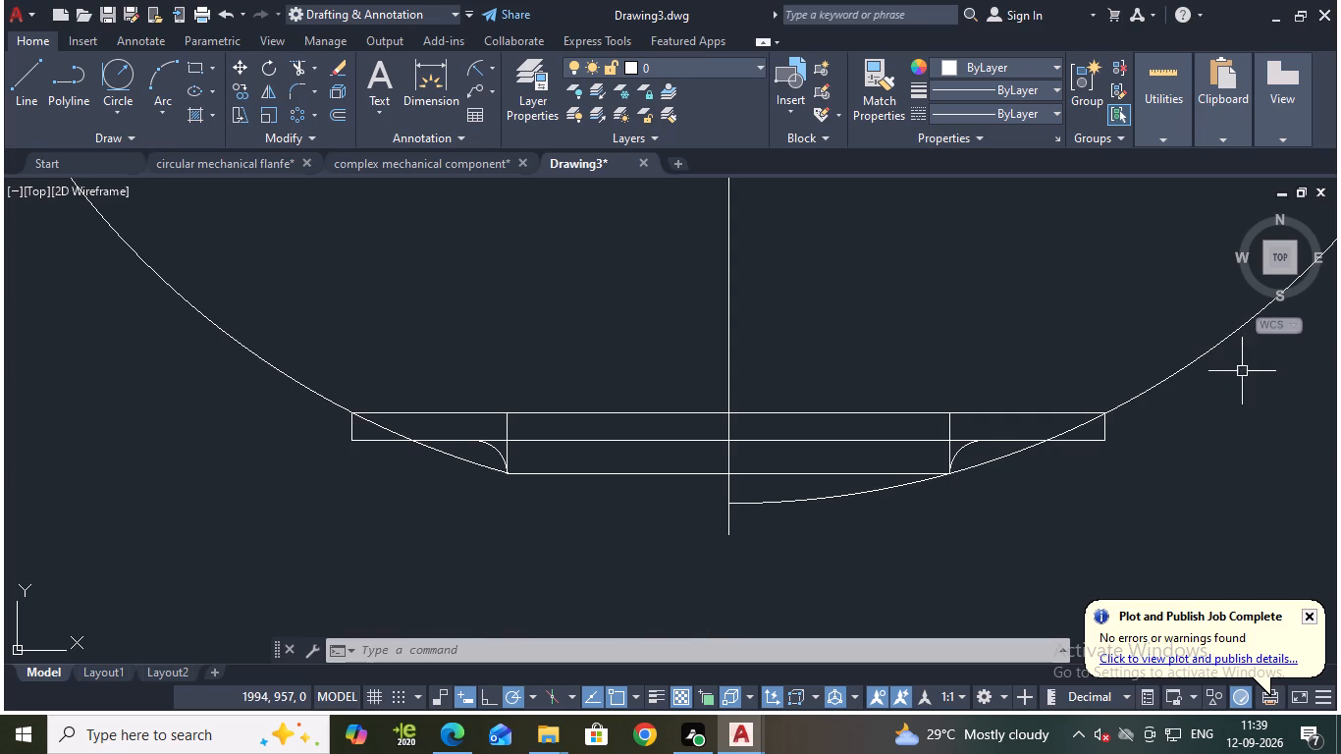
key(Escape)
Erase the remaining arc of the large circle.
click(312, 387)
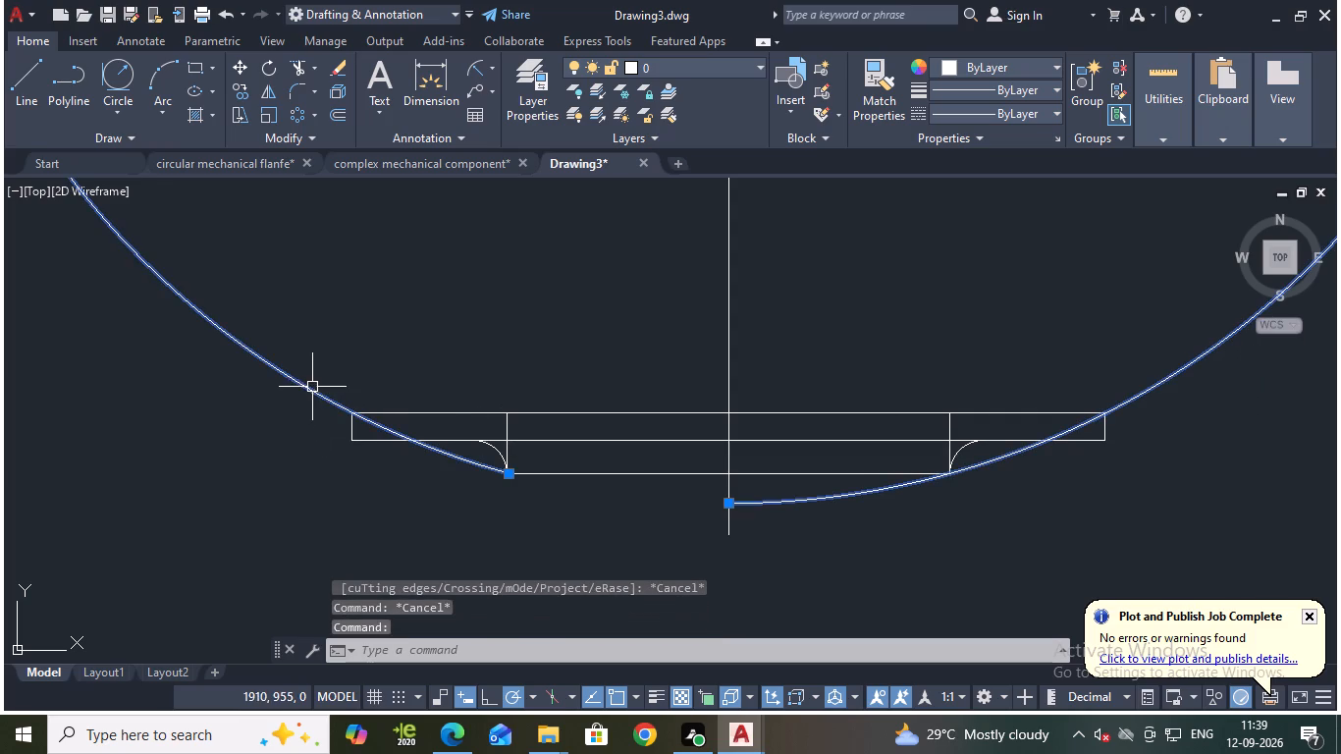
key(e)
key(Return)
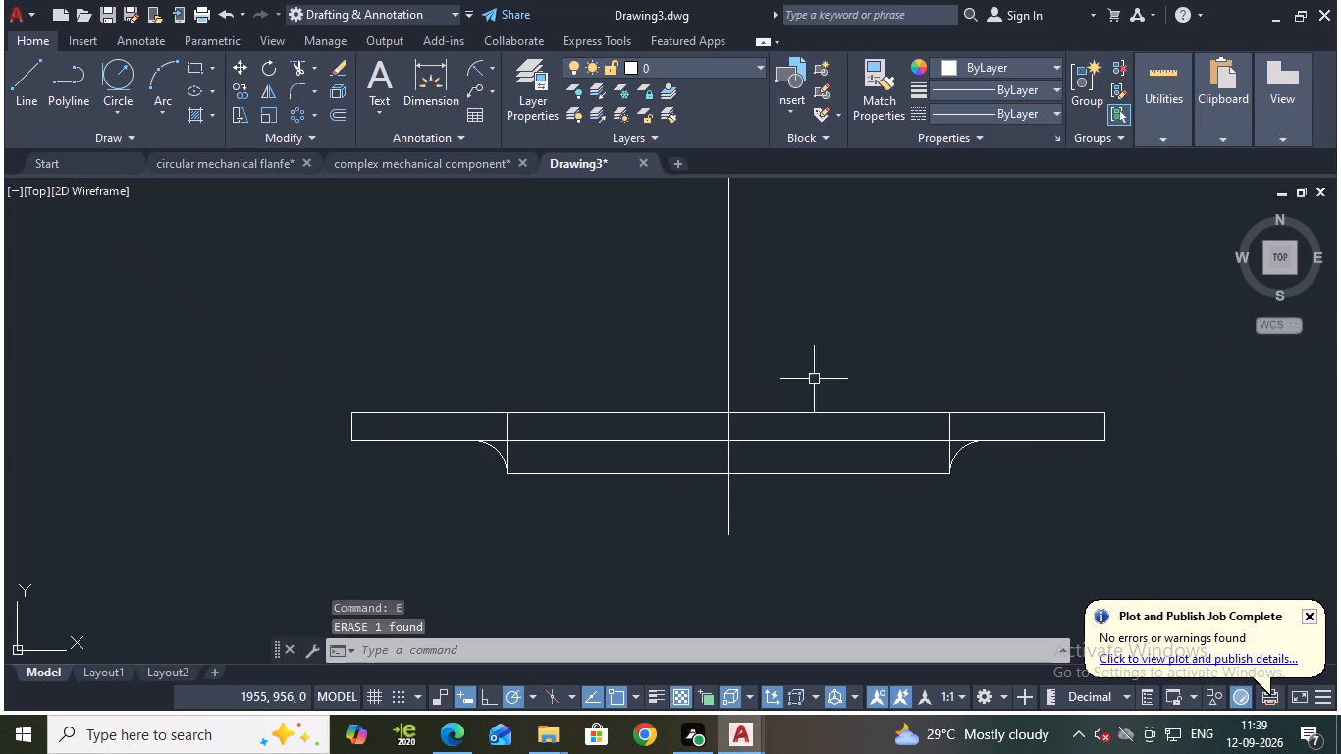
Delete the existing fillet arc at the lower section's left side.
middle_drag(881, 338, 848, 384)
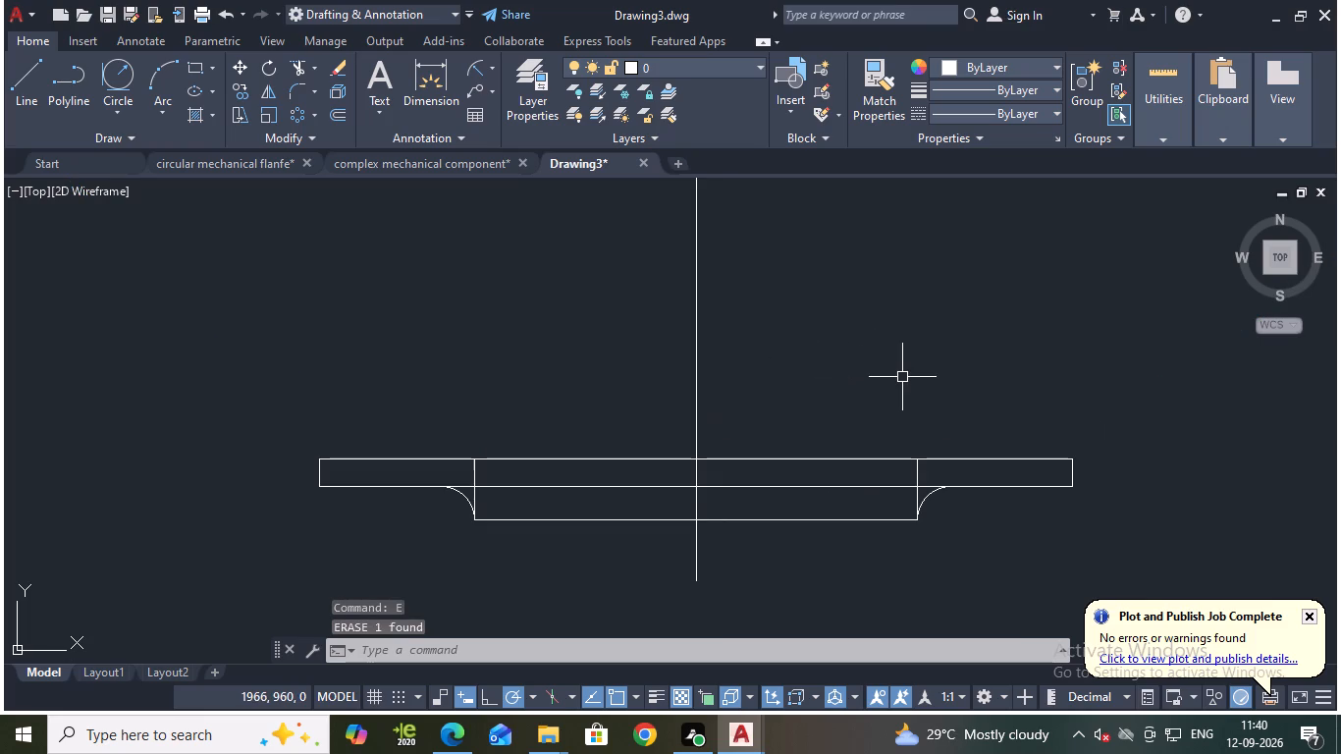
scroll(535, 538, up, 2)
scroll(451, 507, up, 1)
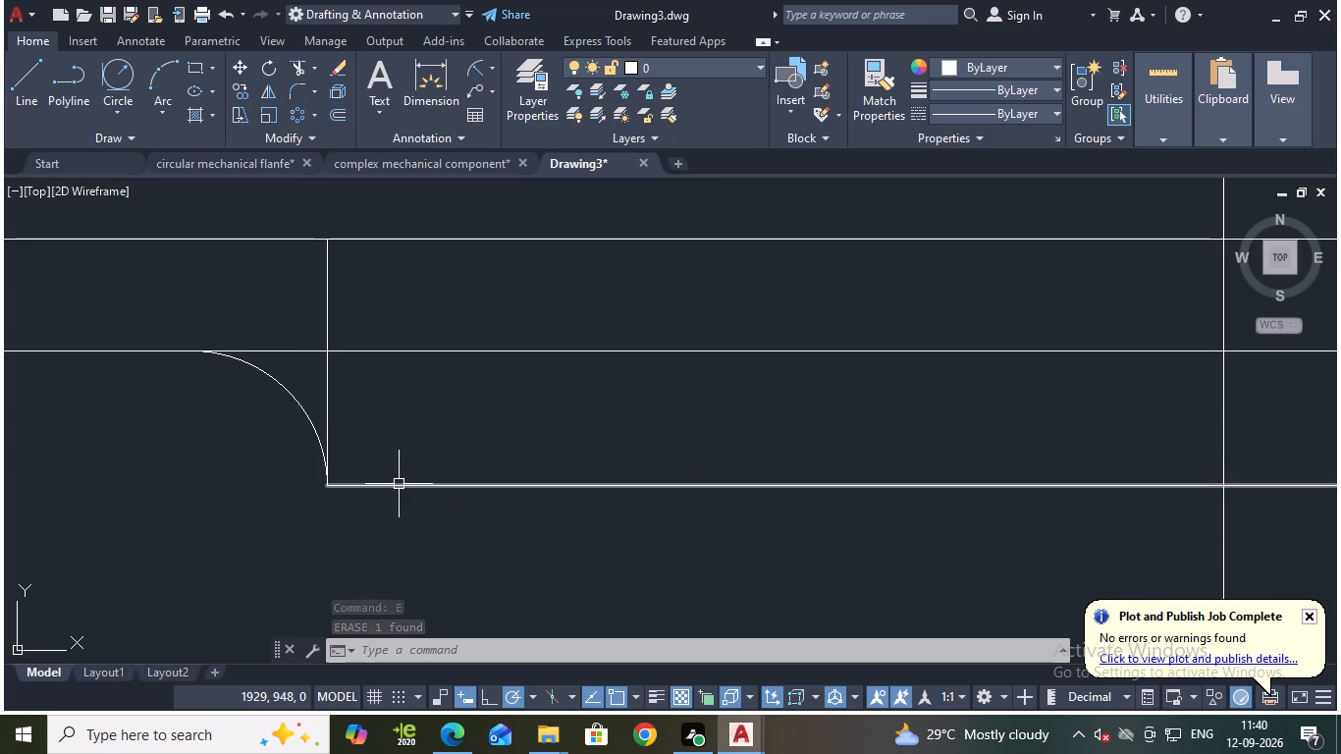
middle_drag(399, 484, 571, 432)
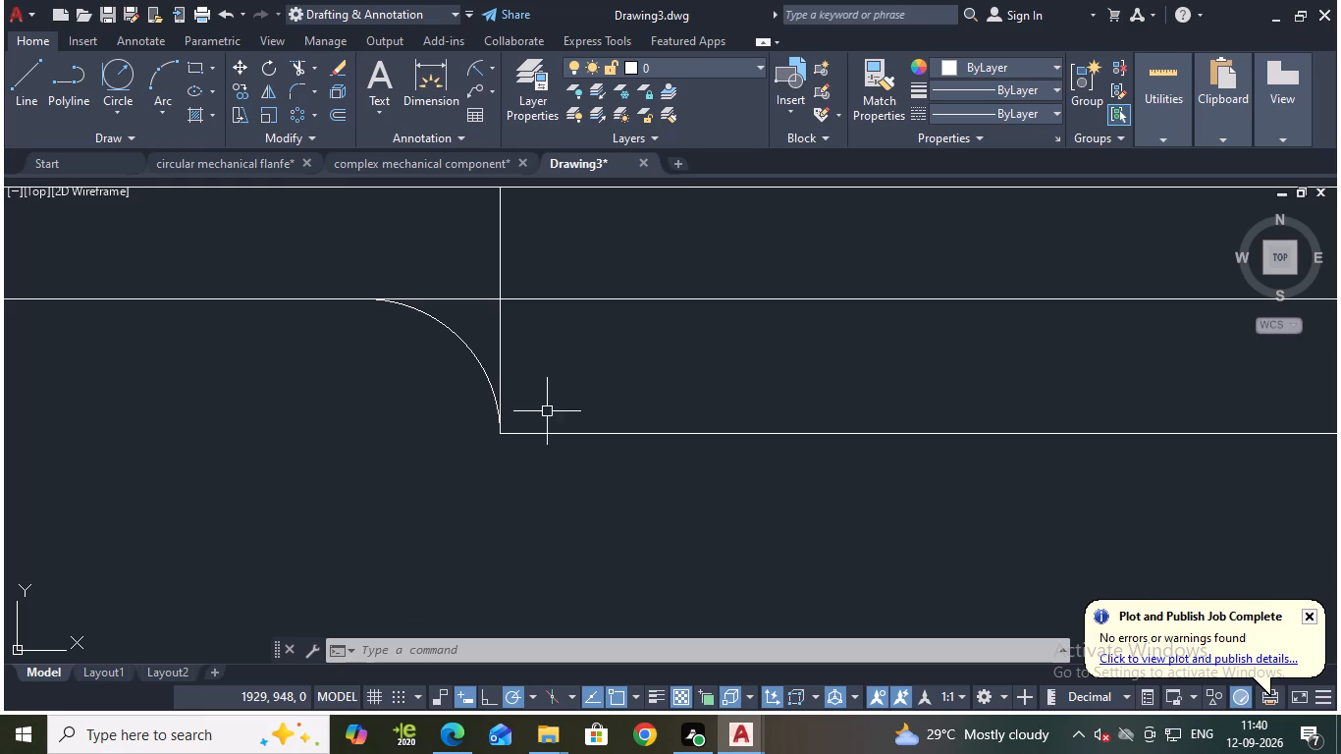
click(467, 351)
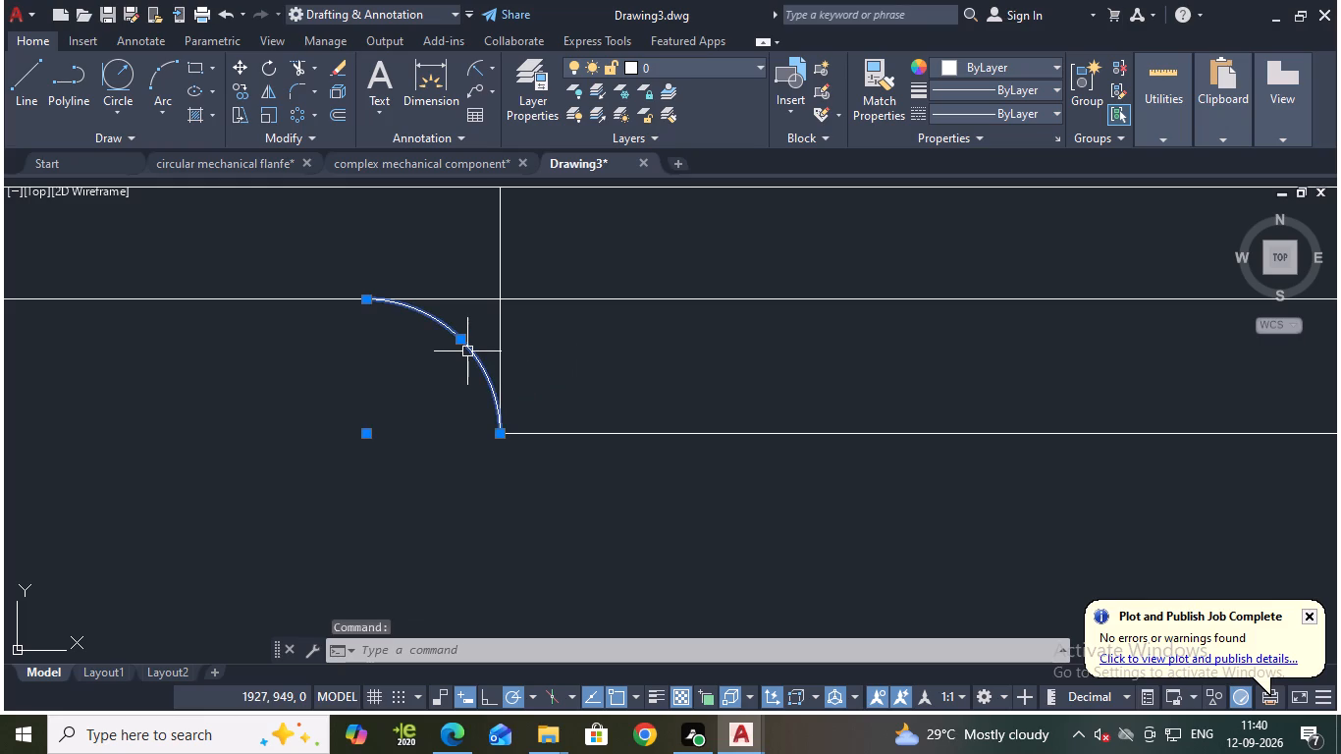
key(Delete)
Fillet the rectangle's bottom edge with the lower section's left side at a 3 mm radius.
key(f)
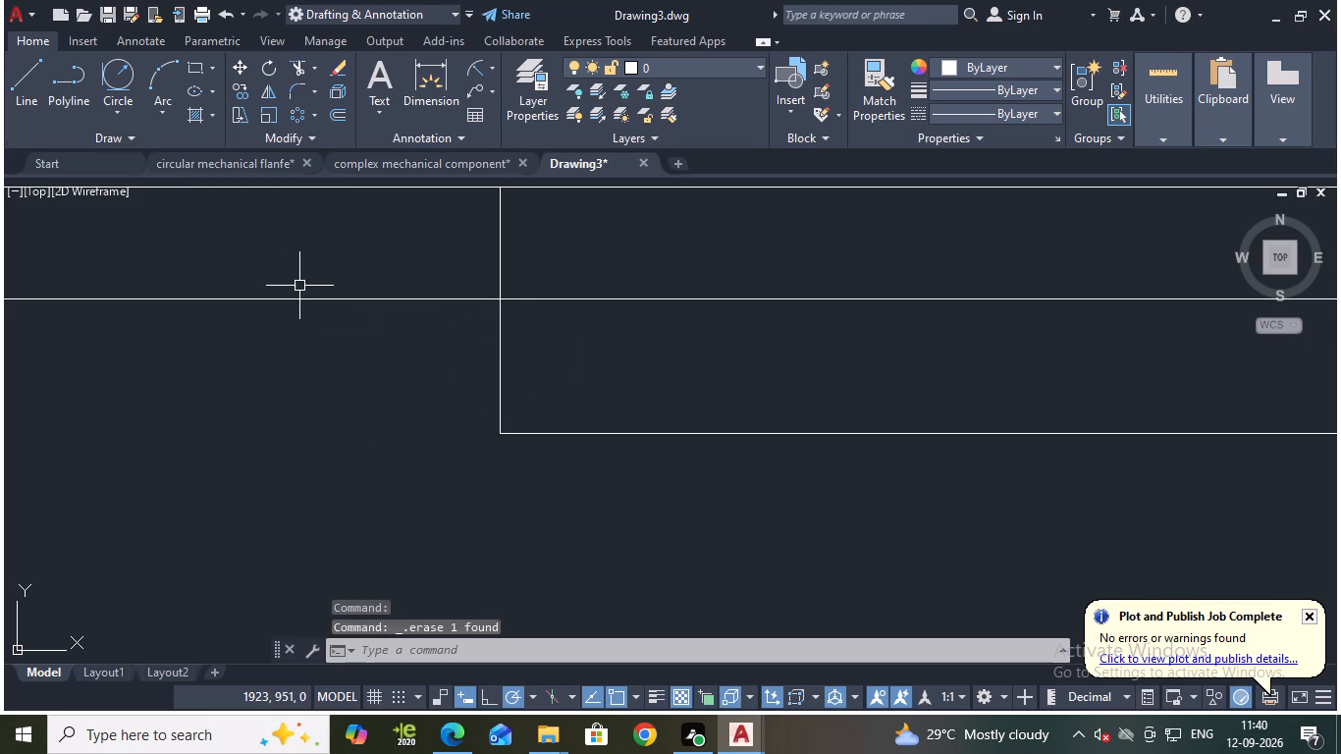
key(Return)
key(r)
key(Return)
key(3)
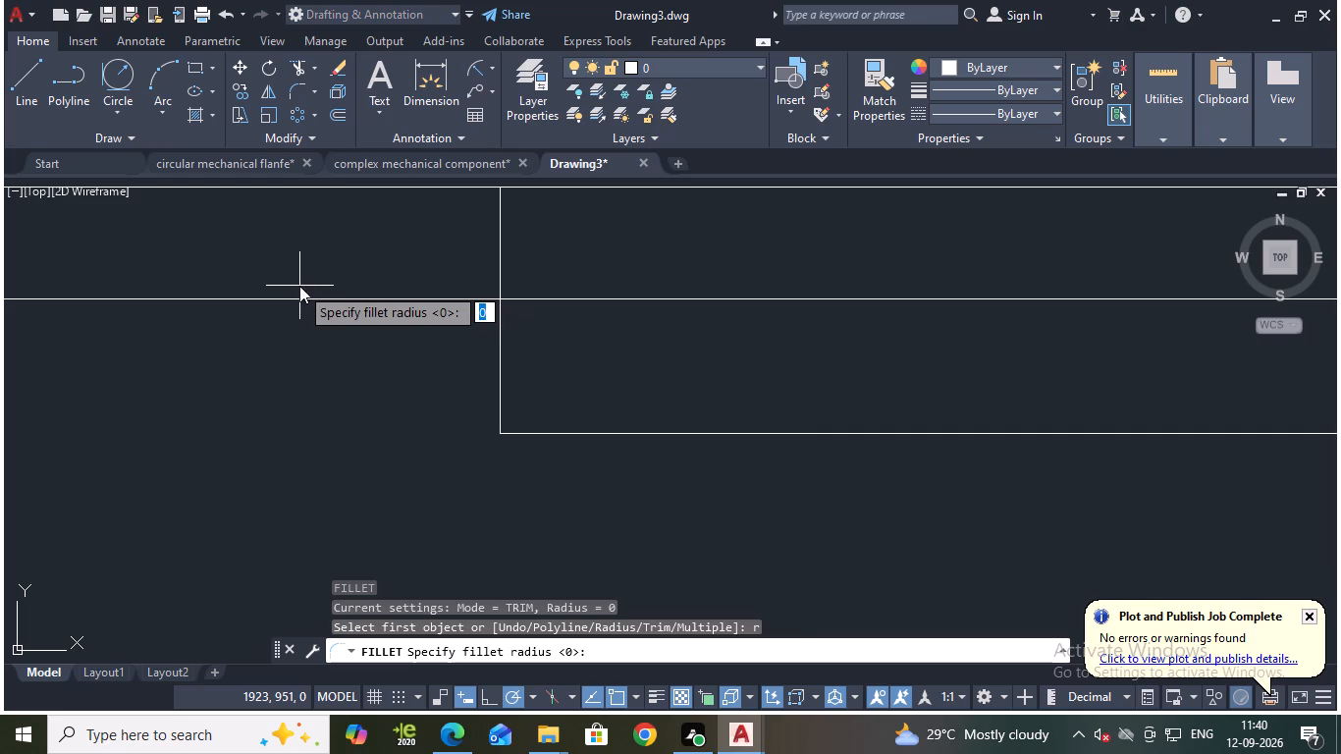
key(Return)
click(413, 297)
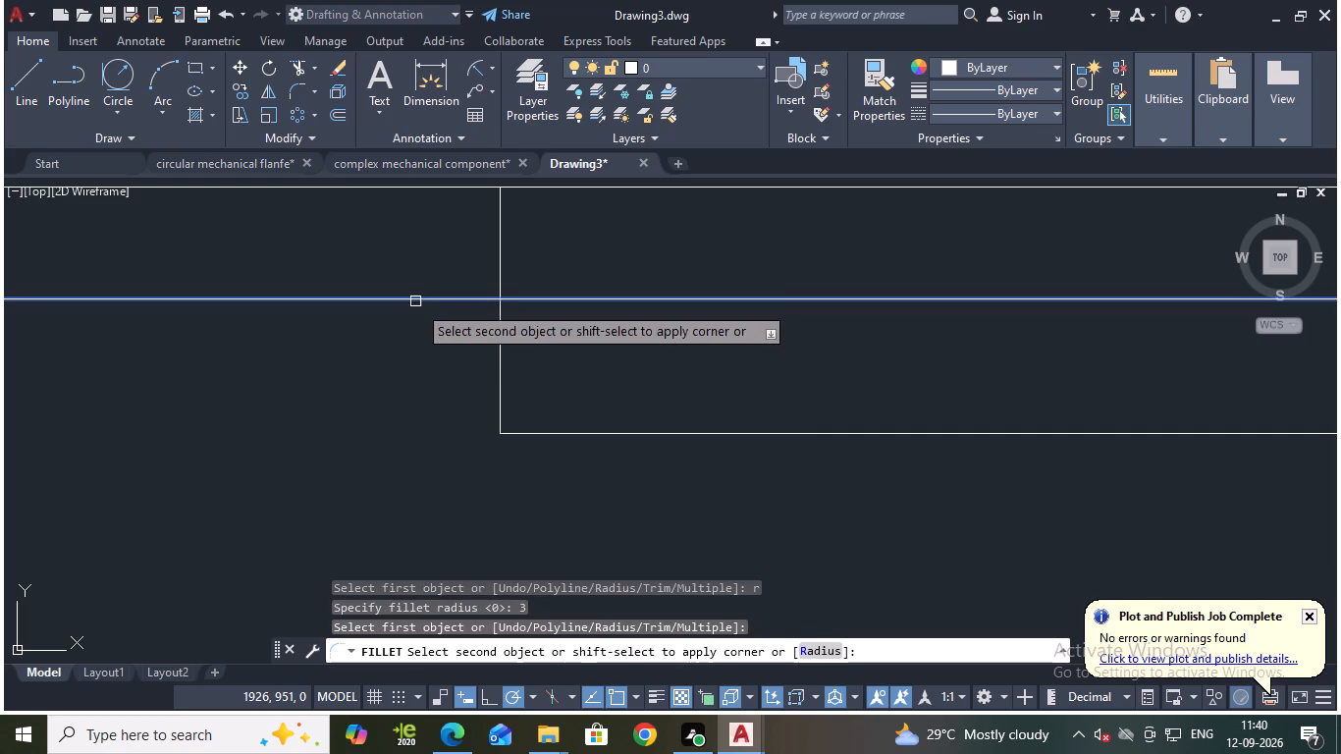
click(499, 423)
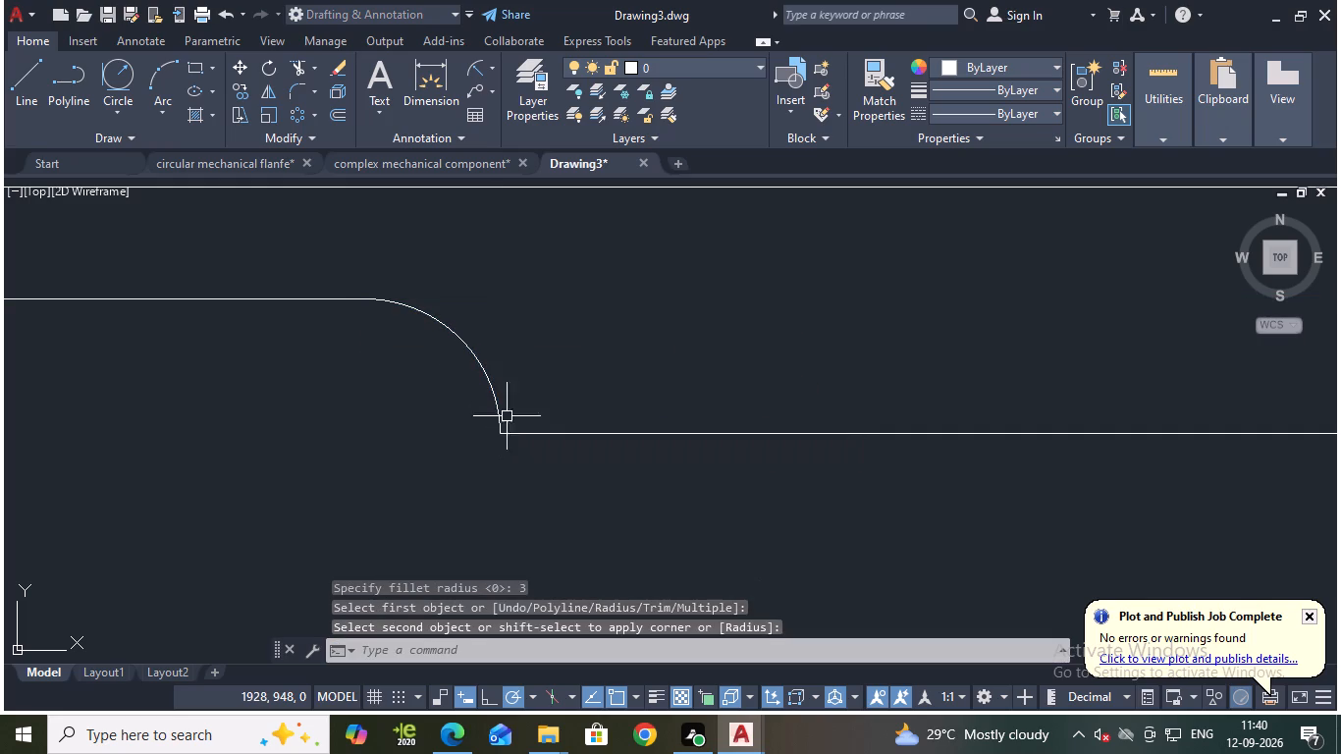
Extend the rectangle's shortened bottom edge rightwards across the part to the rectangle's right edge.
scroll(563, 395, down, 2)
middle_drag(601, 430, 348, 467)
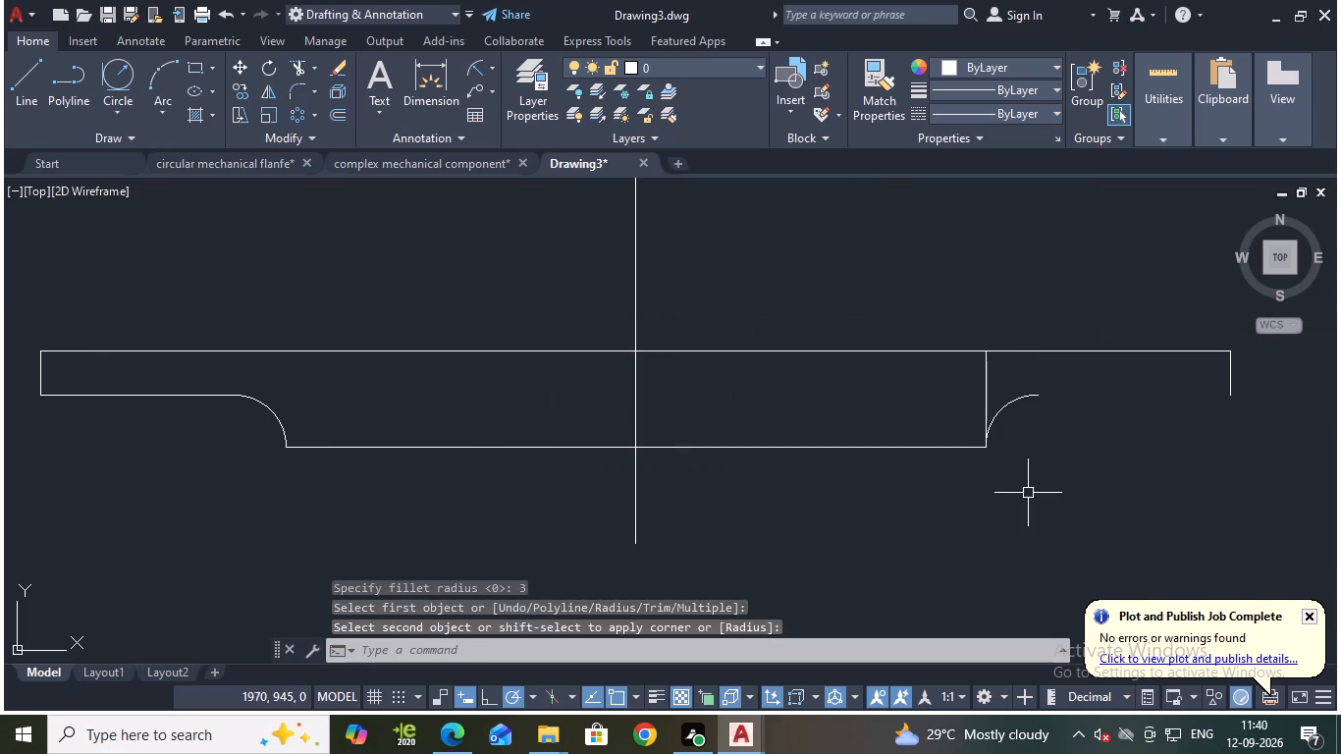
key(Escape)
key(e)
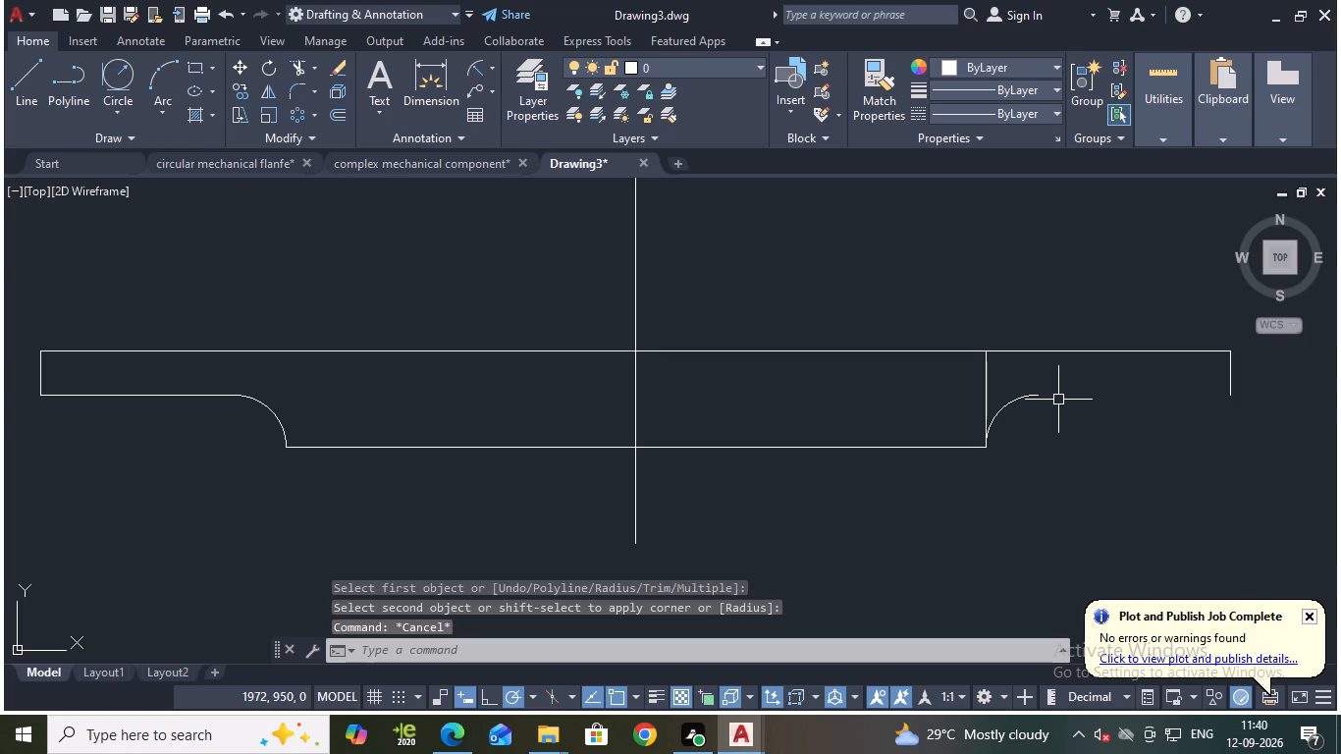
key(x)
key(Return)
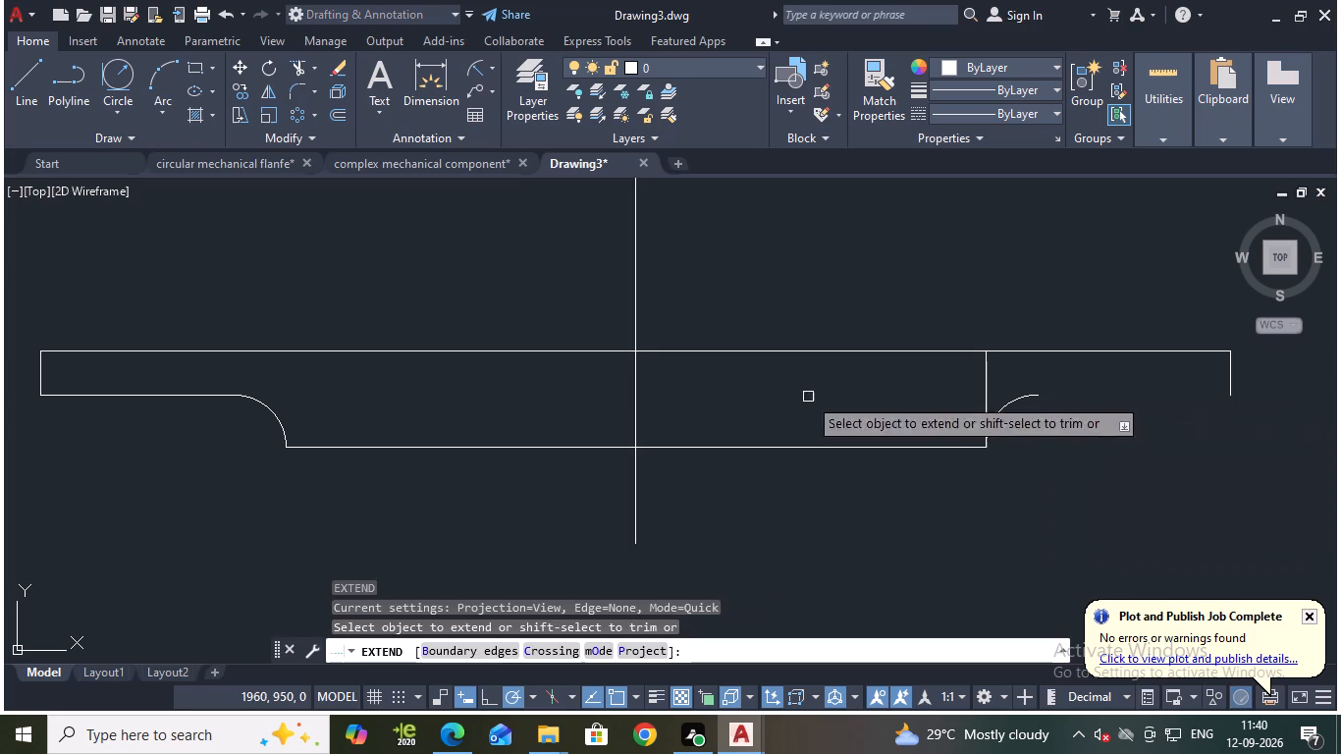
click(177, 396)
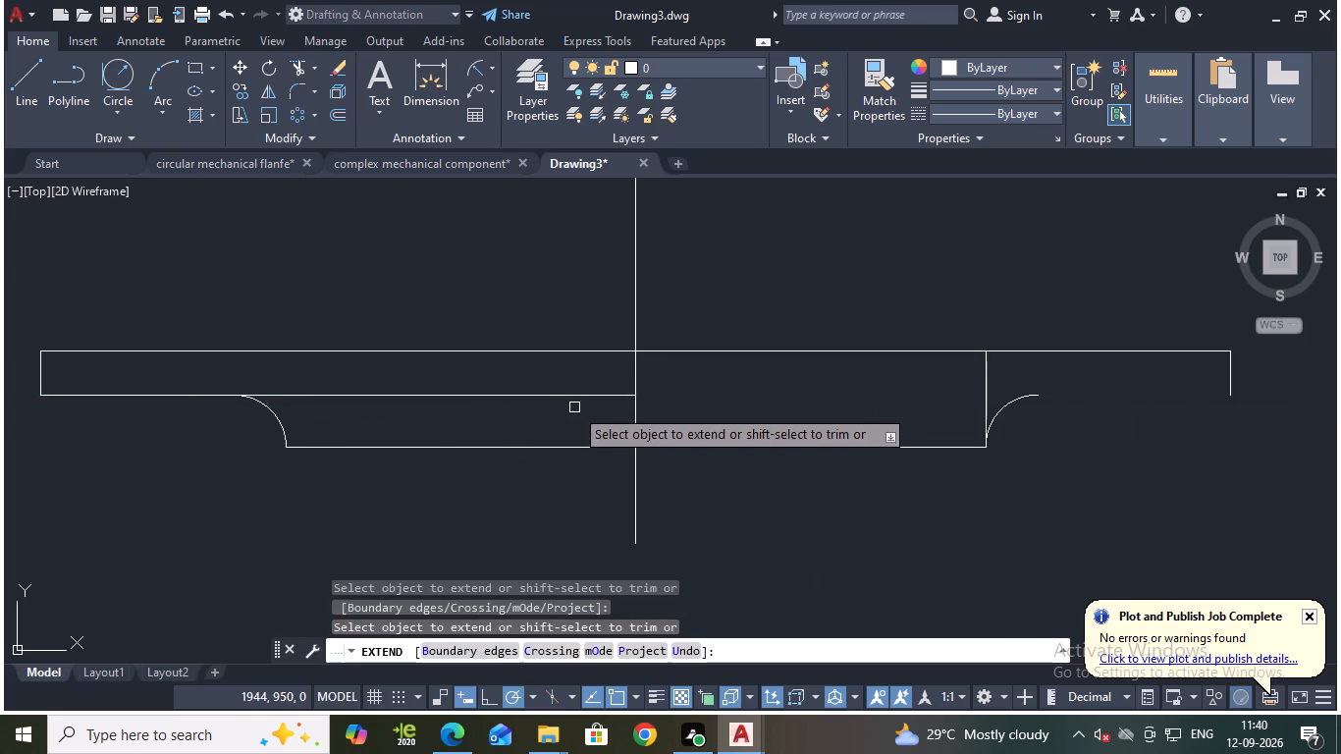
click(588, 396)
click(728, 394)
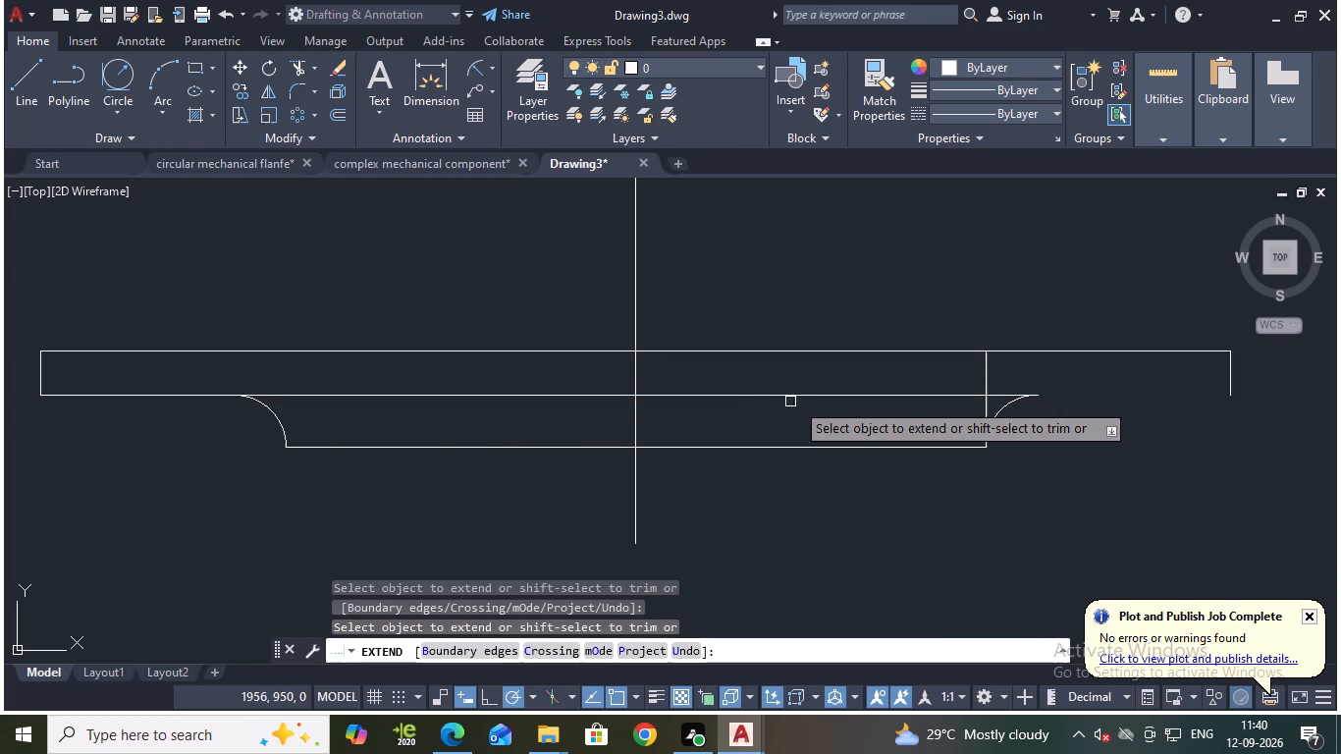
click(1002, 394)
key(Escape)
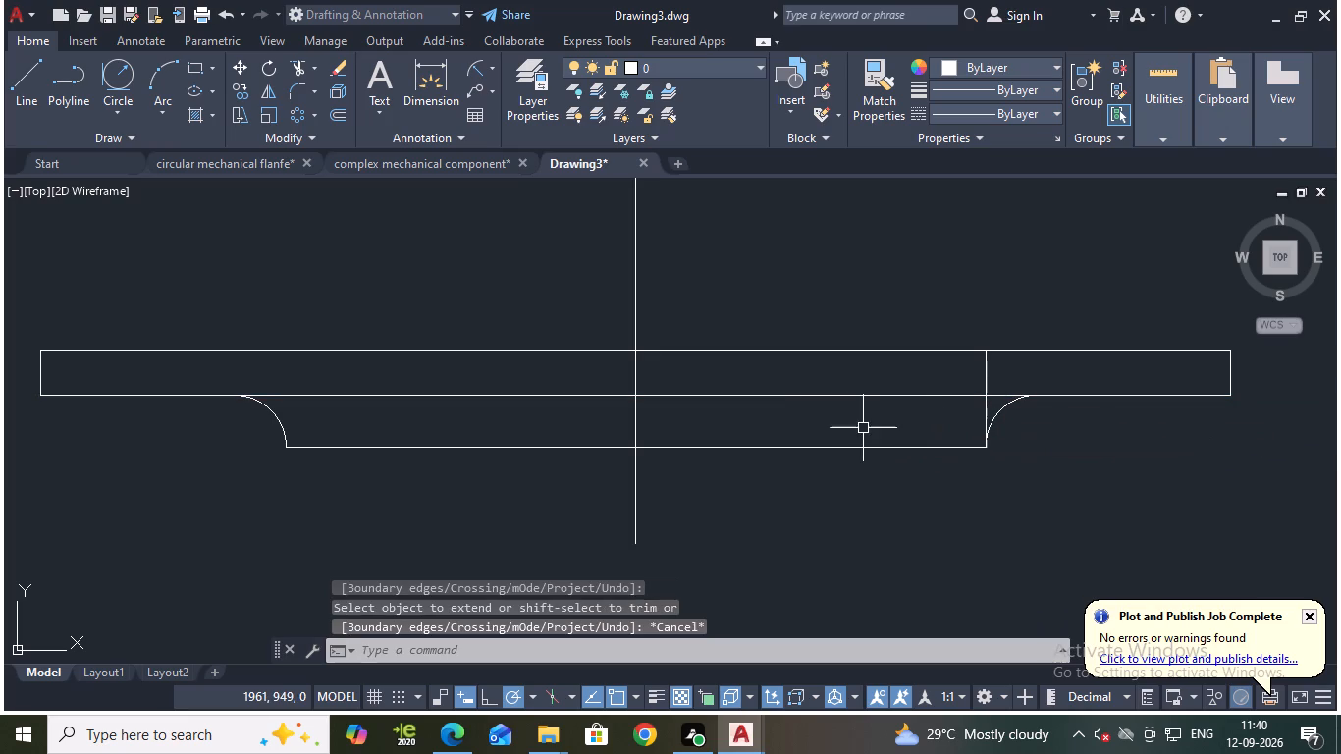
Trim away the old fillet arc at the lower section's right side.
key(t)
key(r)
key(Return)
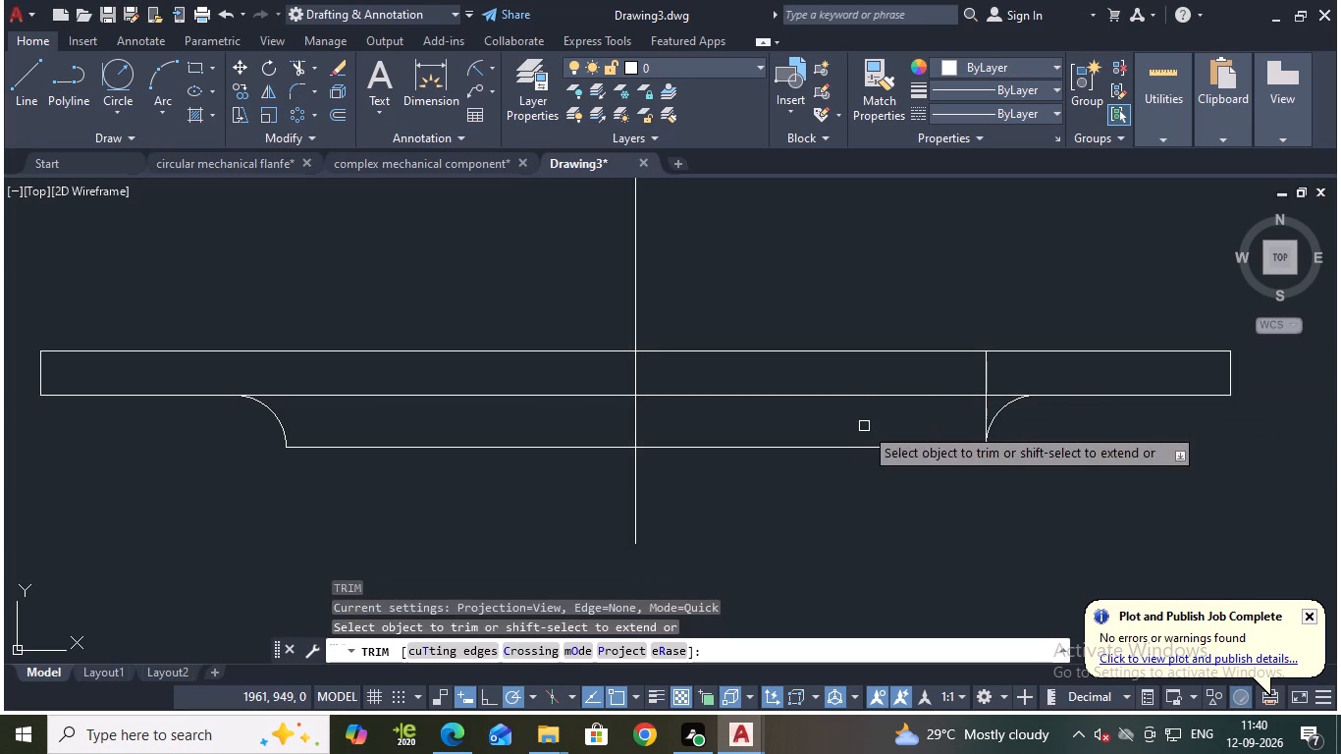
click(1005, 413)
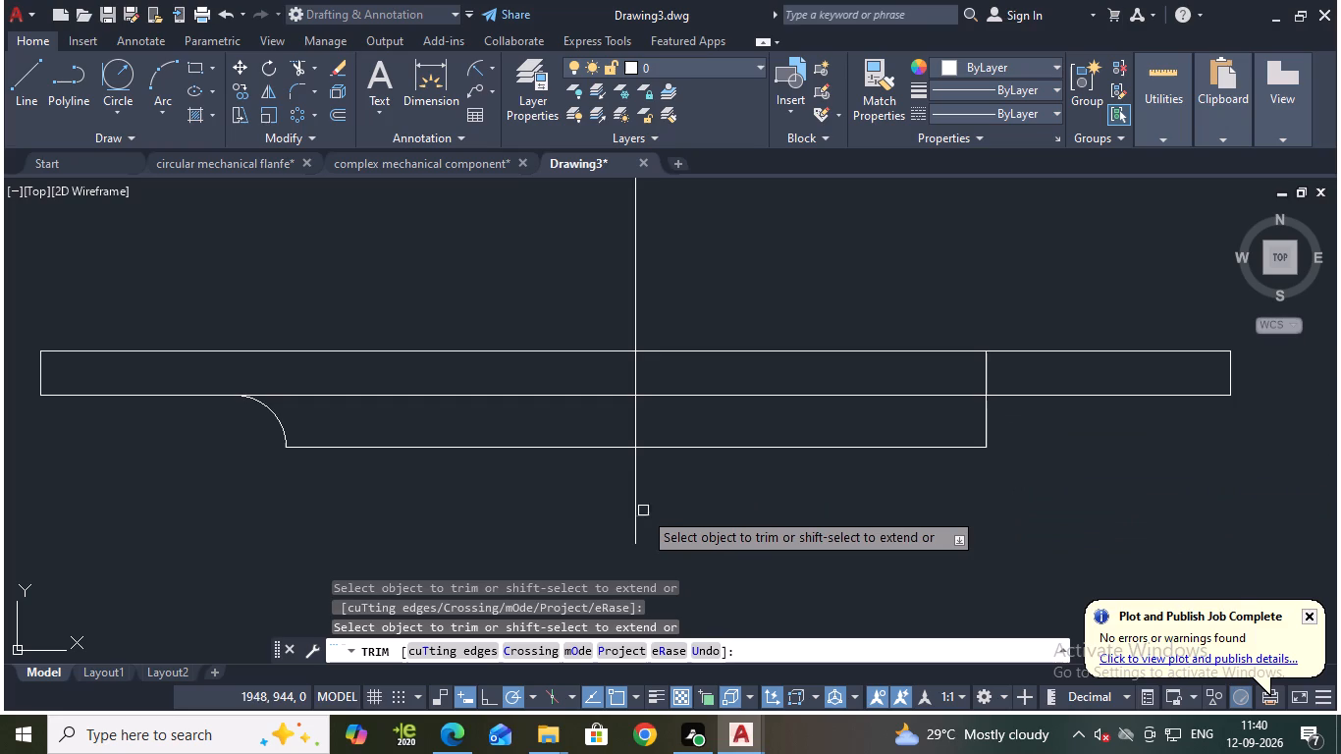
key(Escape)
Fillet the rectangle's bottom edge with the lower section's right side, keeping the 3 mm radius.
key(f)
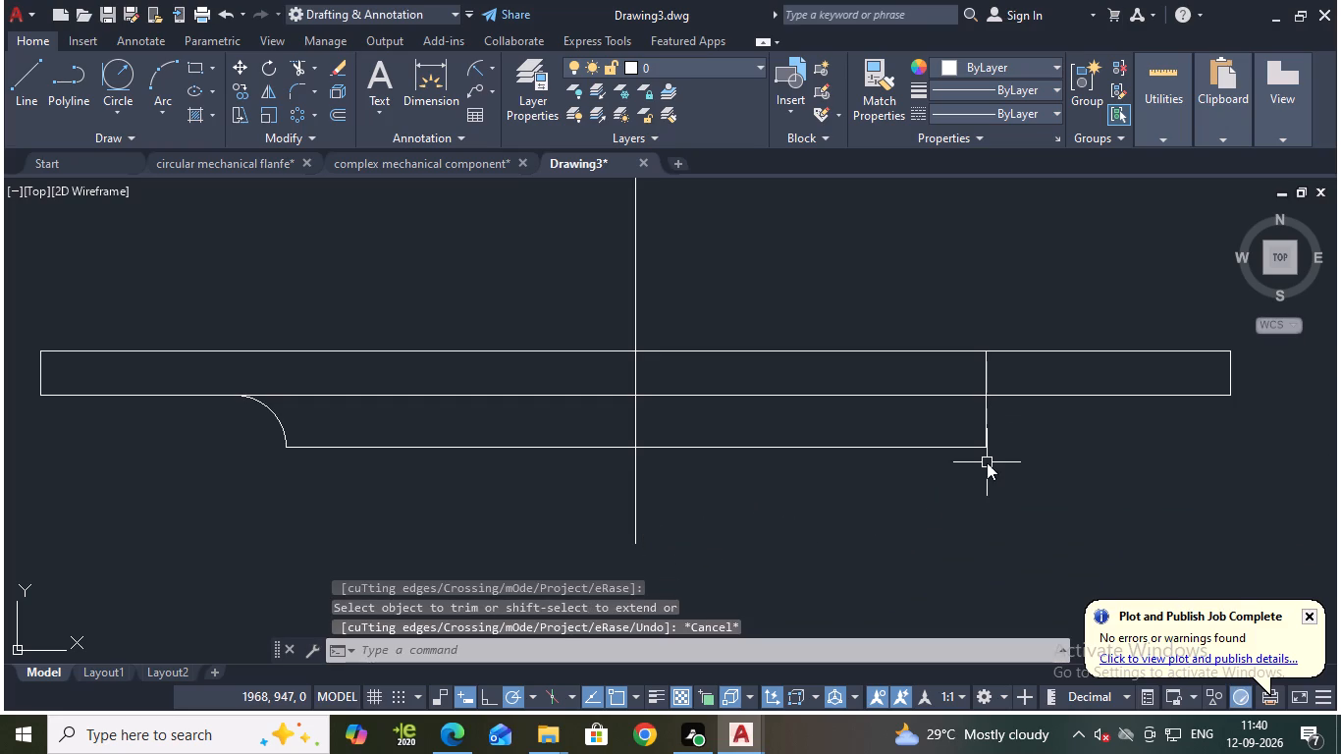
key(Return)
key(r)
key(Return)
key(Return)
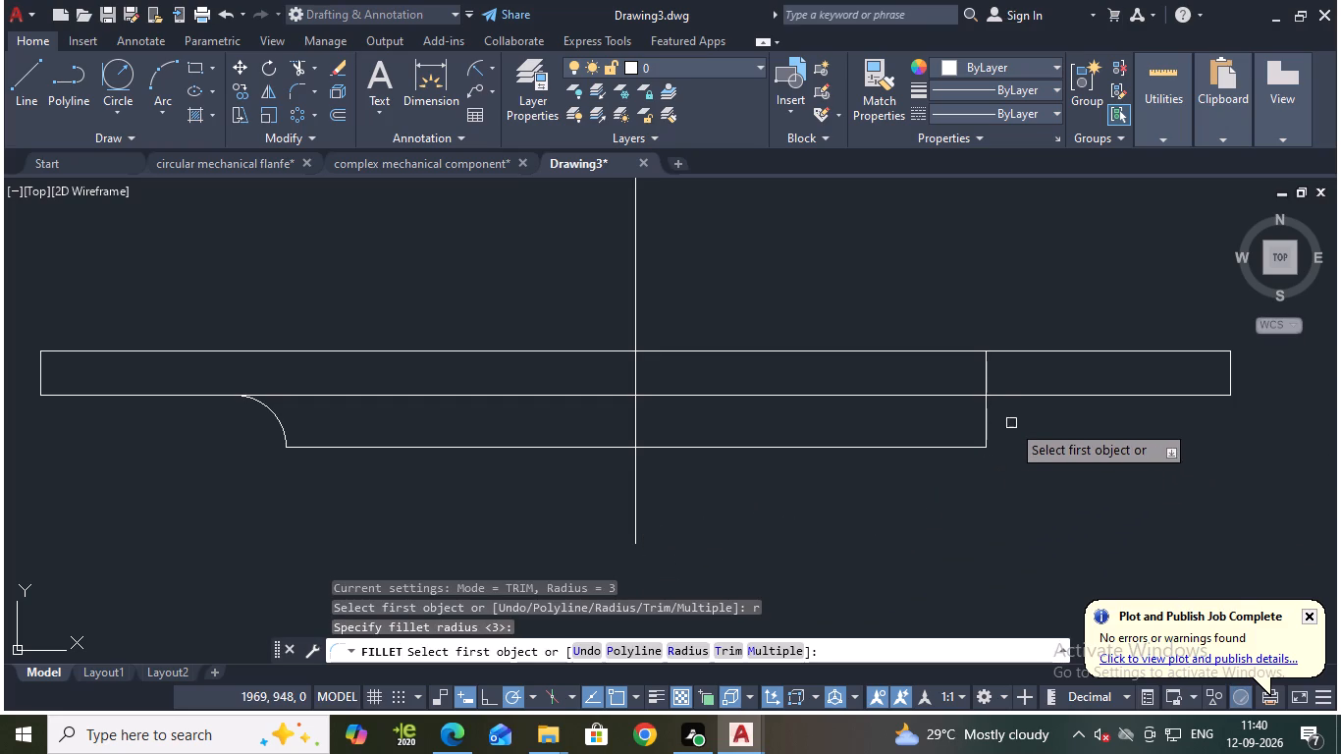
click(1015, 404)
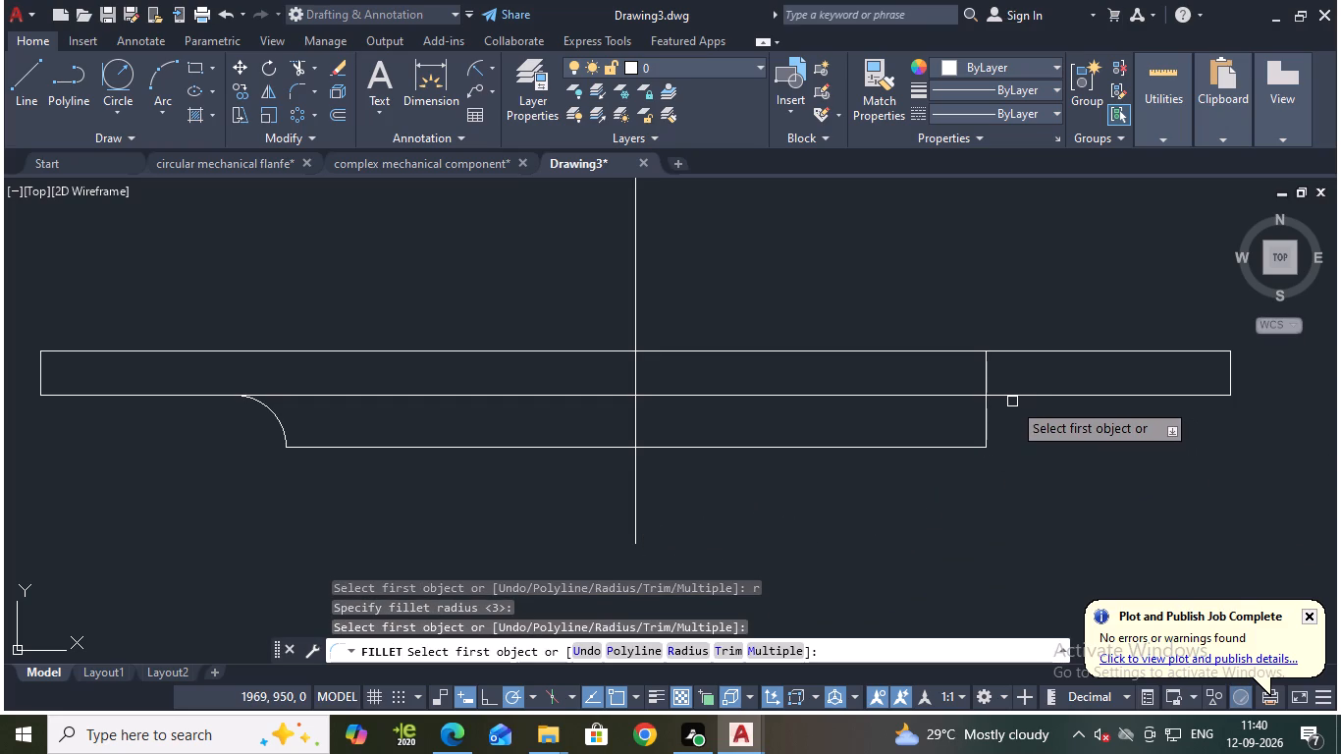
click(1008, 394)
click(983, 420)
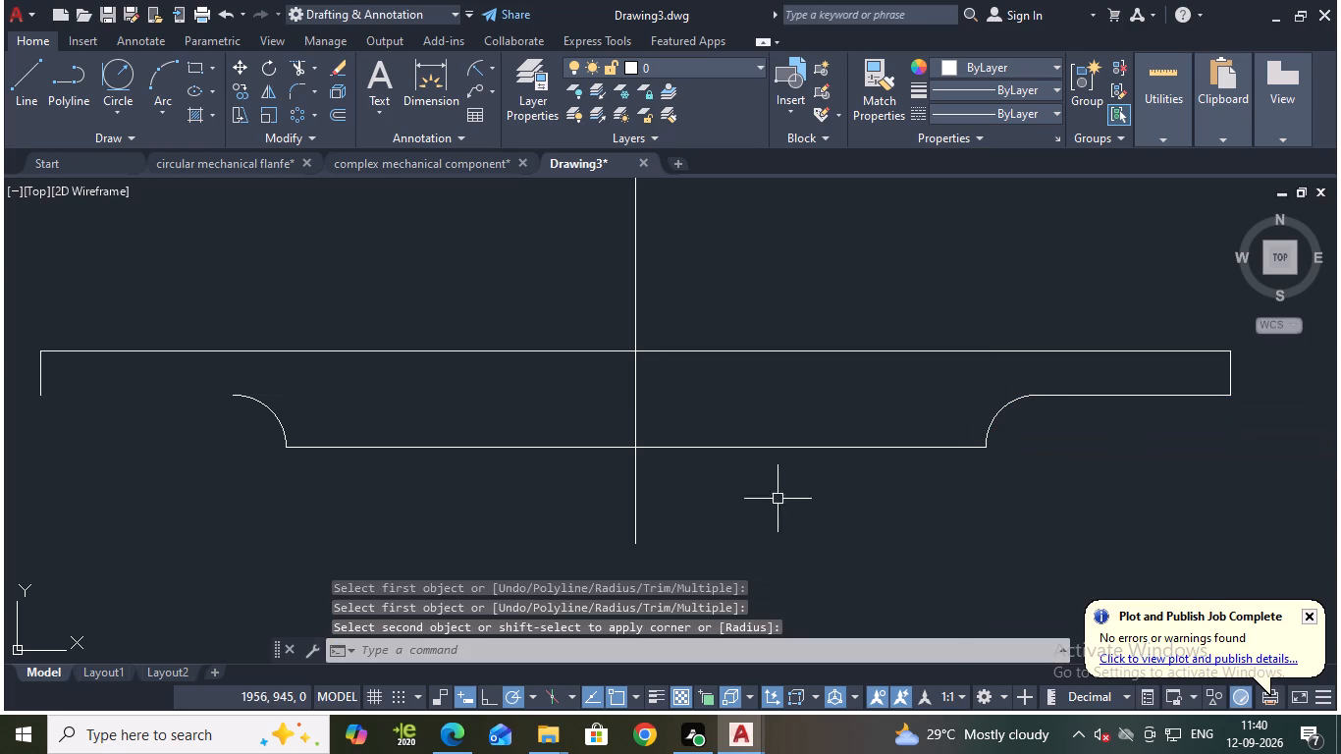
scroll(751, 503, down, 1)
middle_drag(715, 526, 741, 537)
key(Escape)
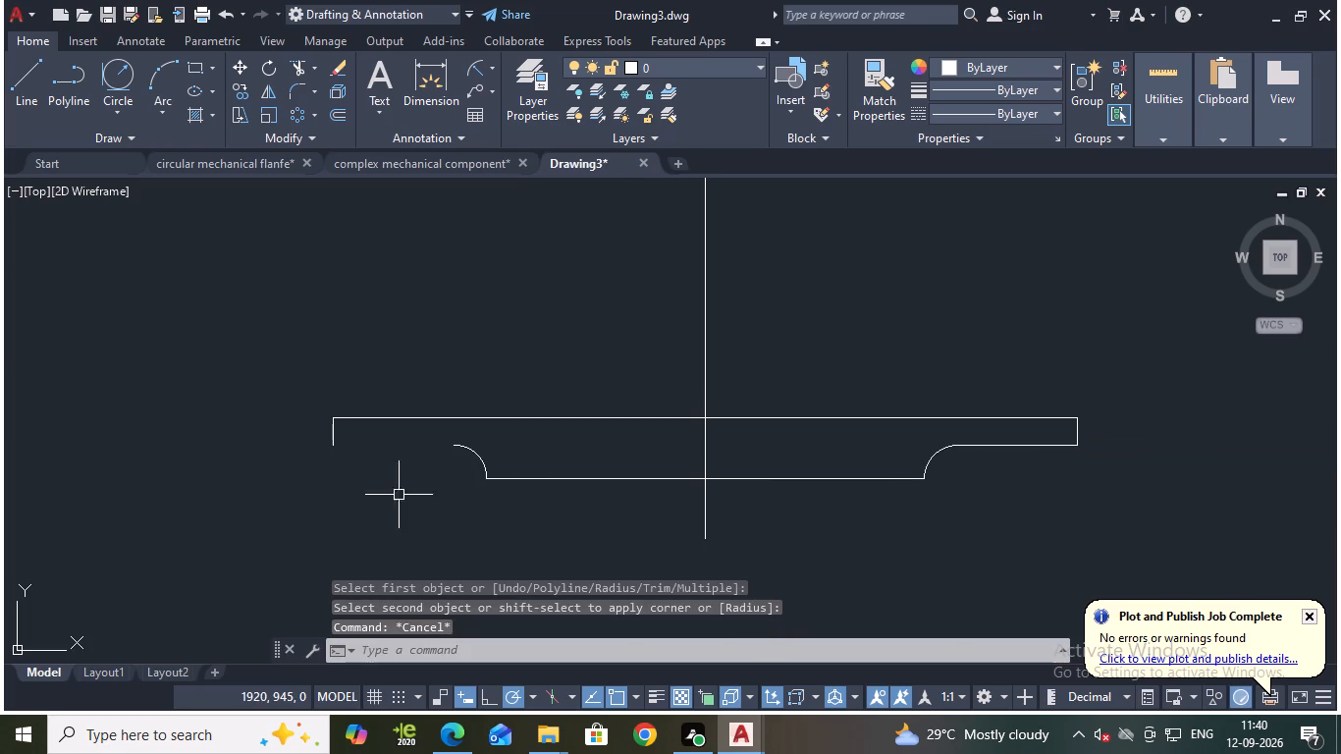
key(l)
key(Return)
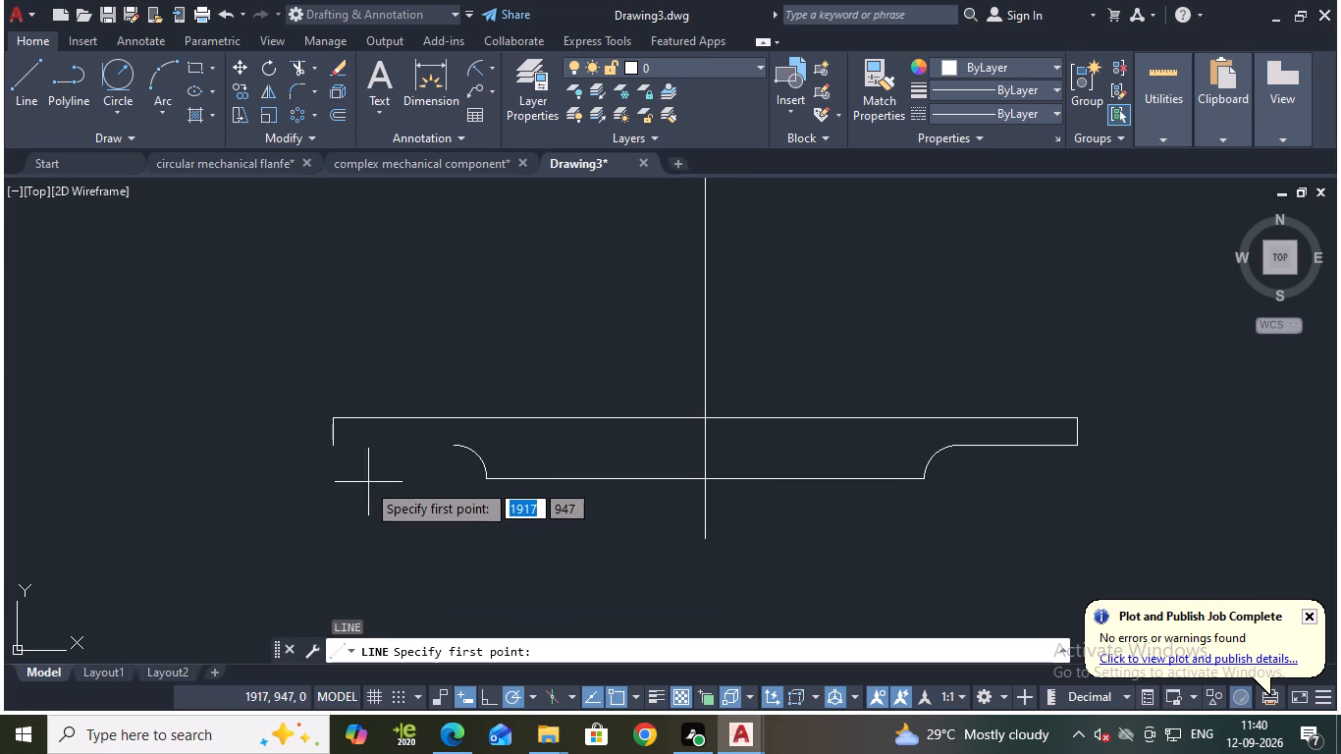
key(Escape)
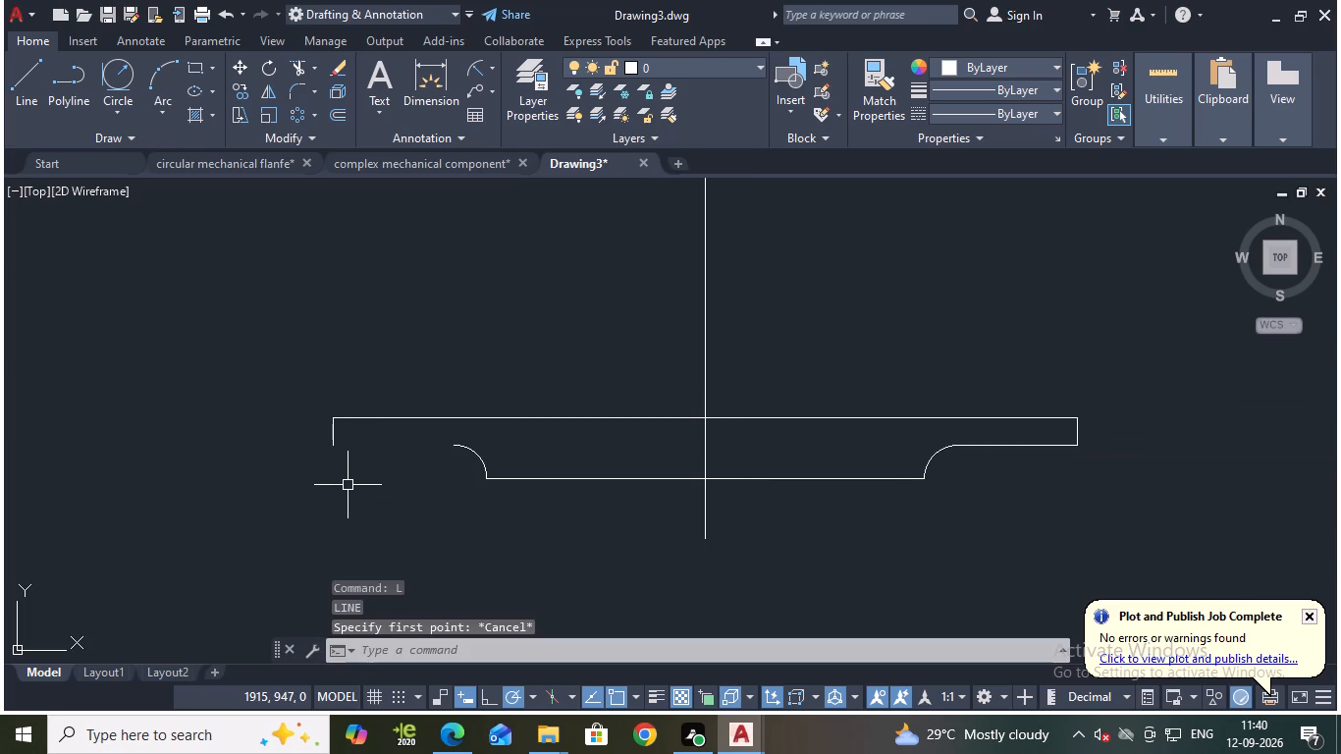
Stretch the inner end of the right-hand bottom edge across to the lower end of the rectangle's left side.
click(1034, 448)
click(960, 446)
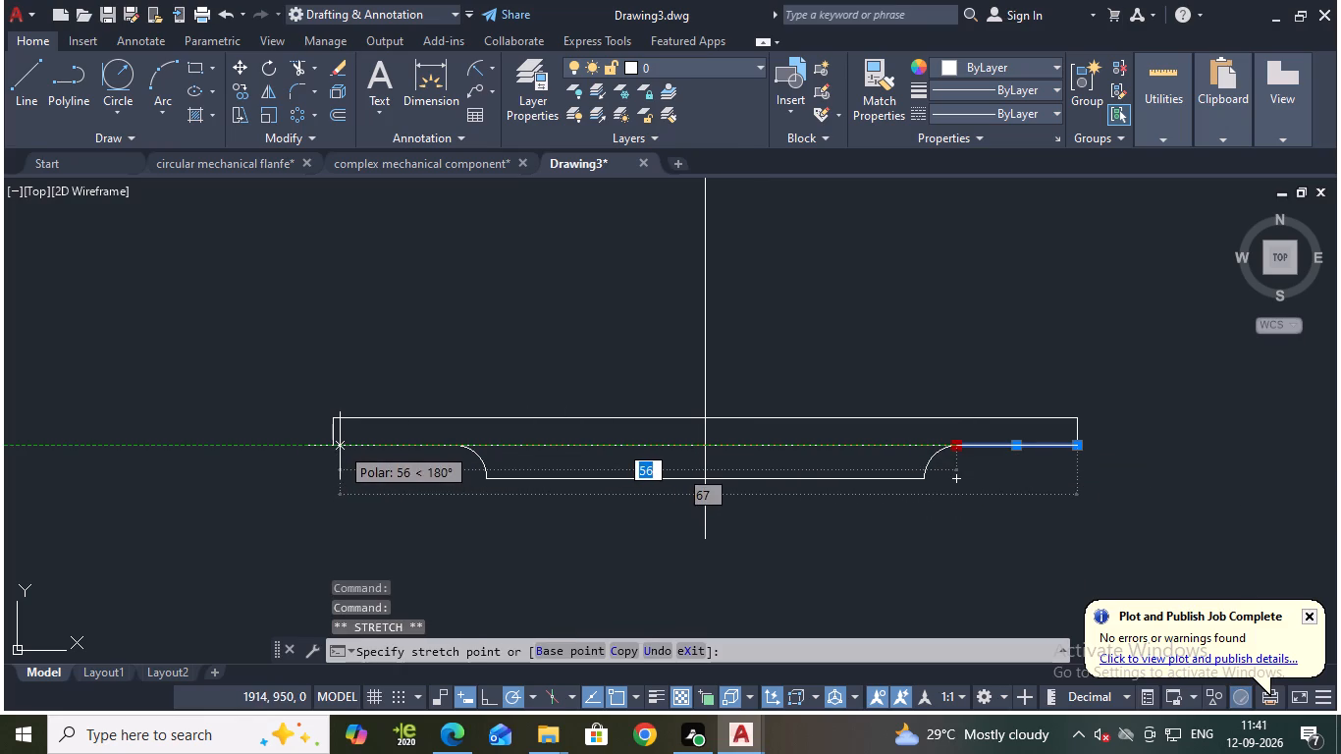
click(332, 444)
key(Escape)
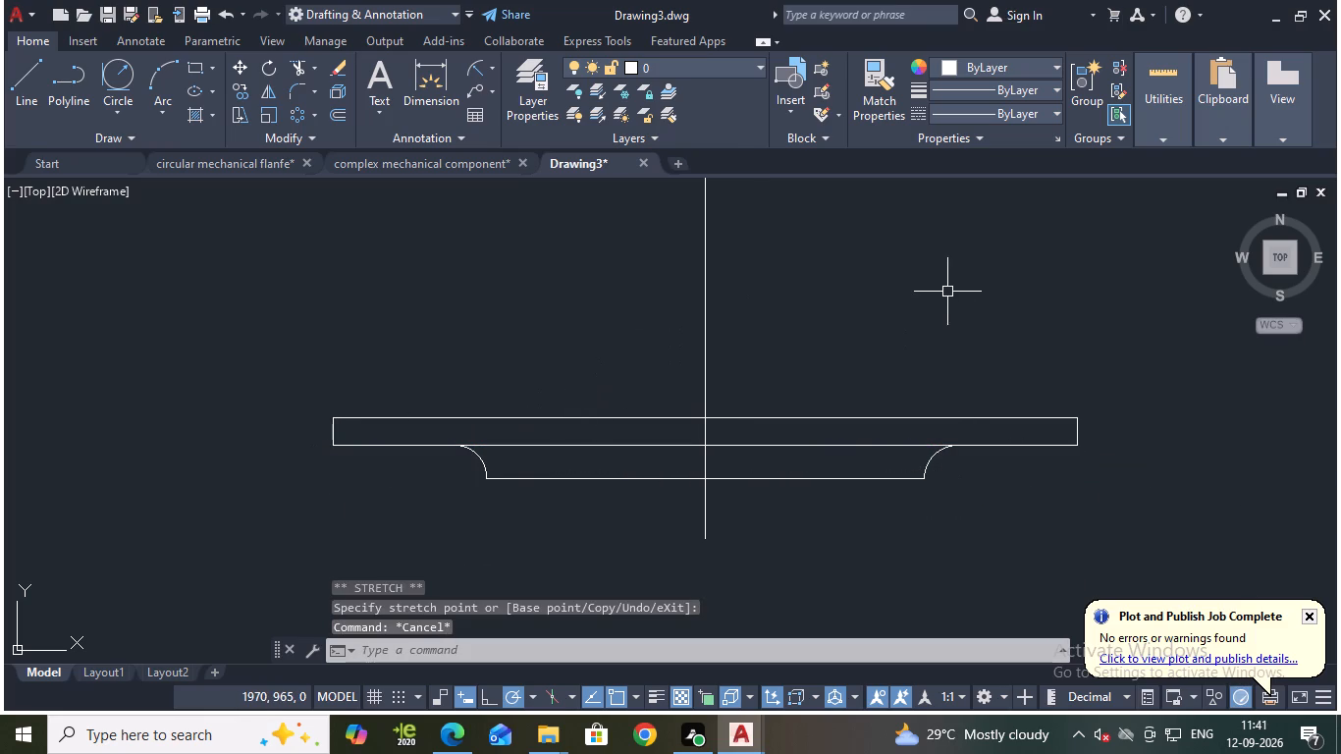
Save the drawing as marine anchor in the vamsi 12-9-26 folder on the Desktop.
key(ctrl+s)
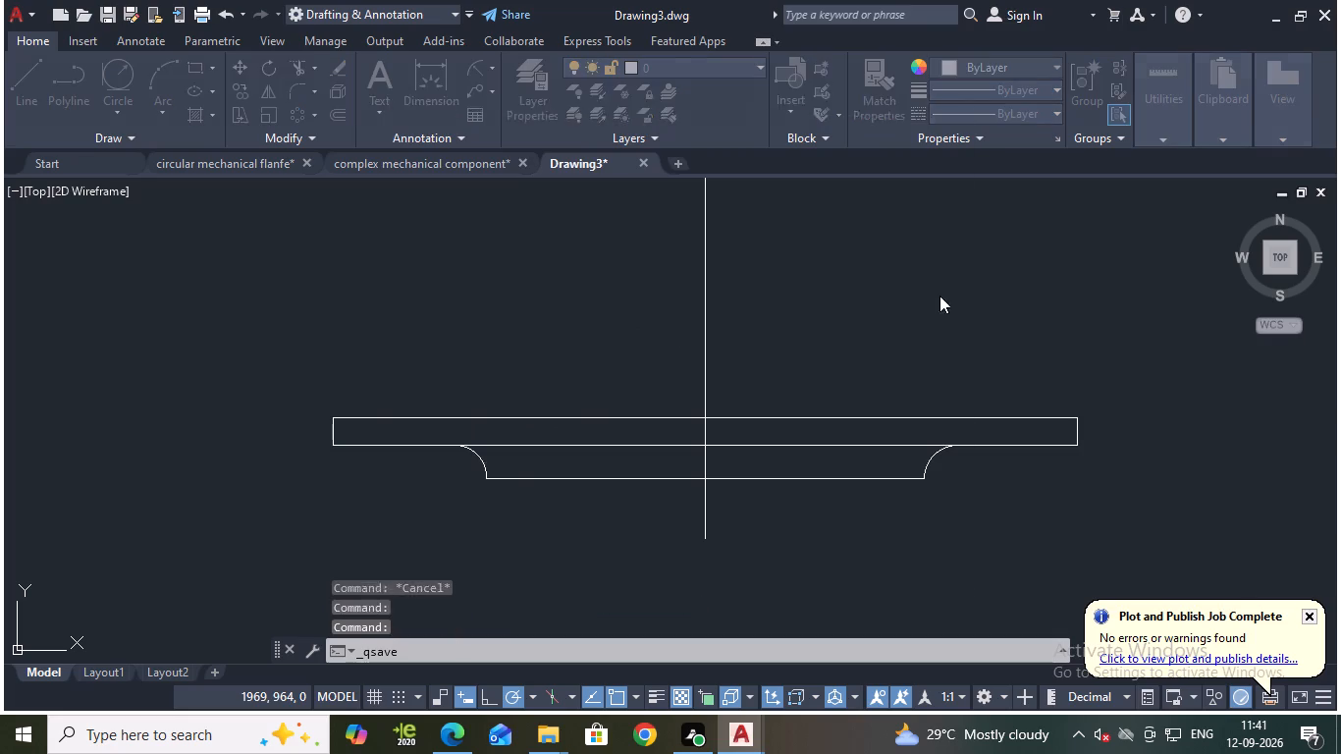
double_click(416, 318)
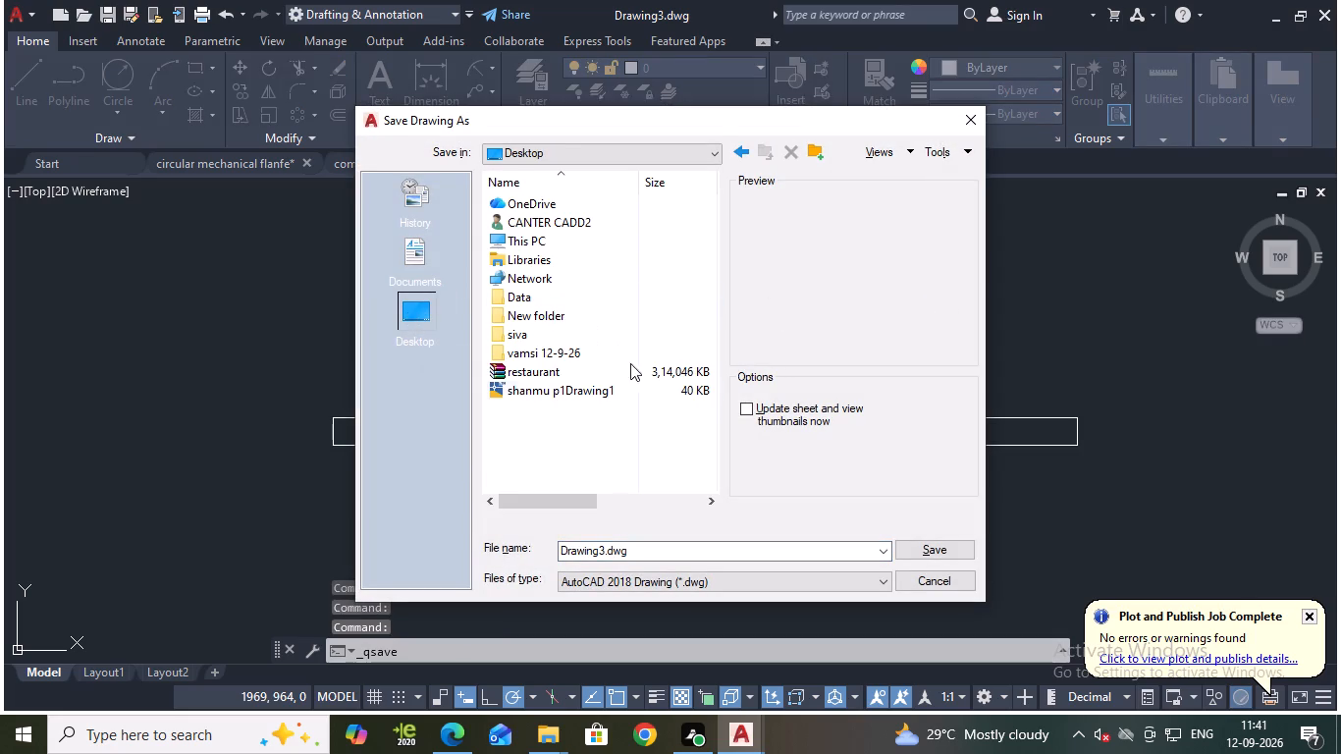
double_click(555, 350)
drag(676, 549, 671, 552)
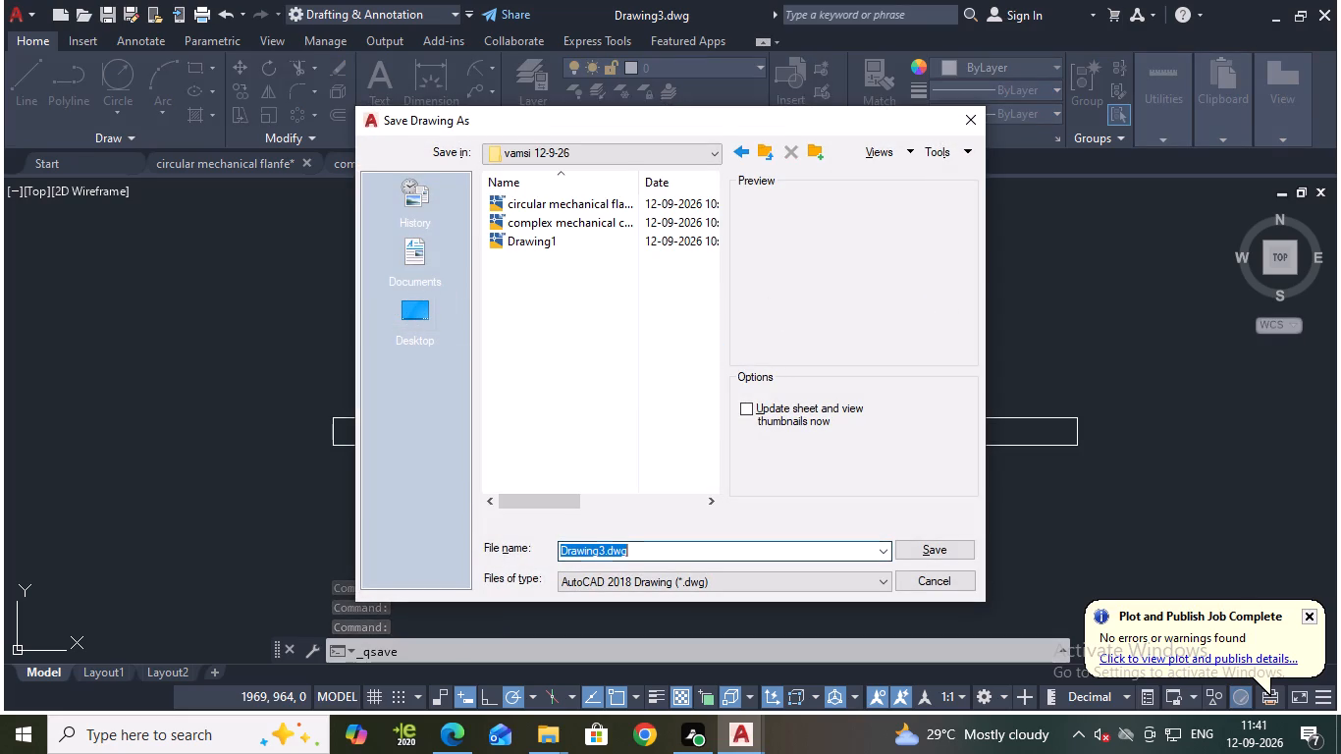
drag(671, 552, 666, 555)
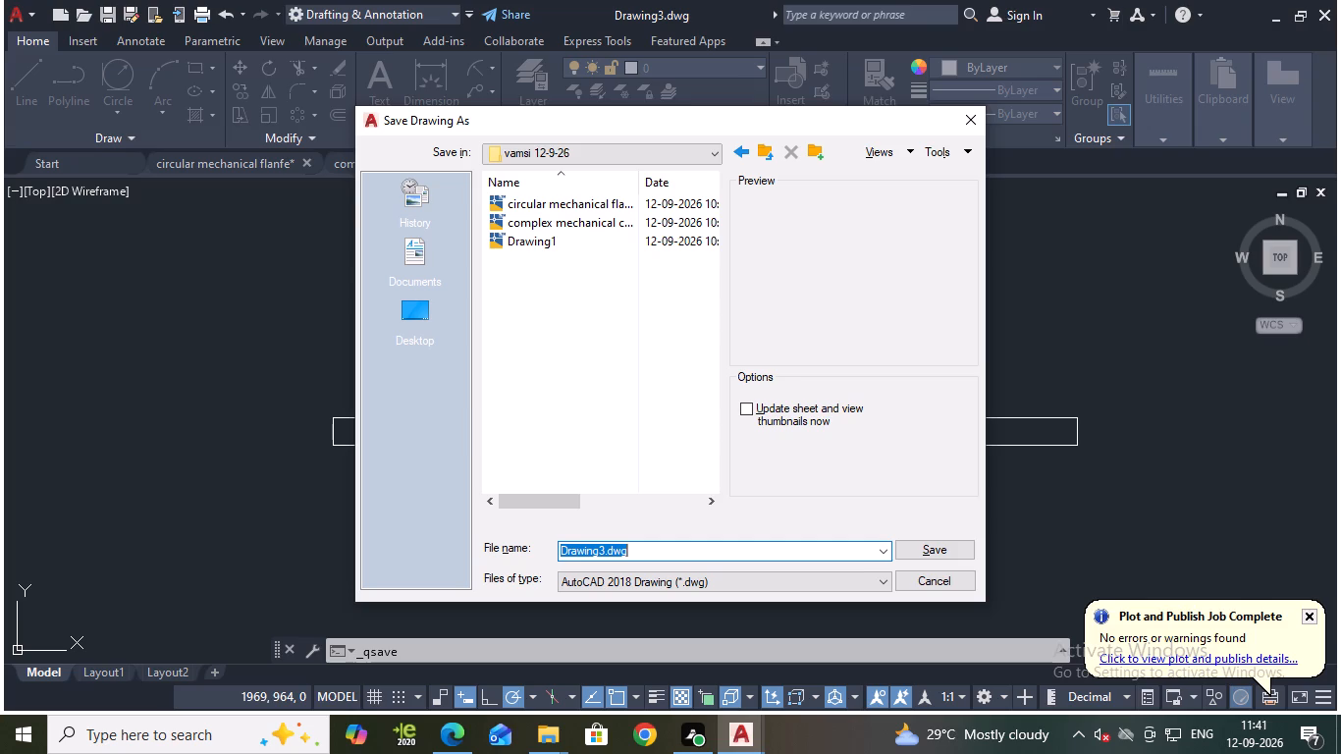
key(m)
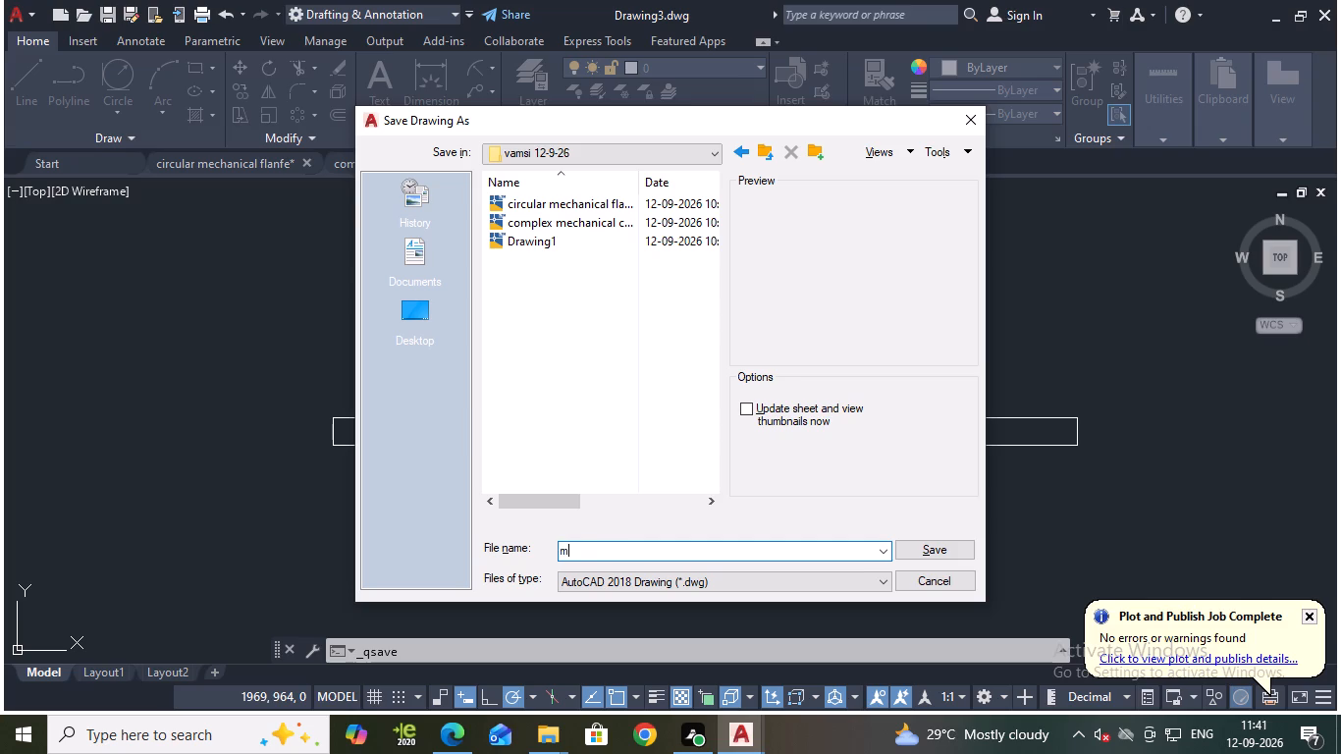
text(arine anchor)
key(Return)
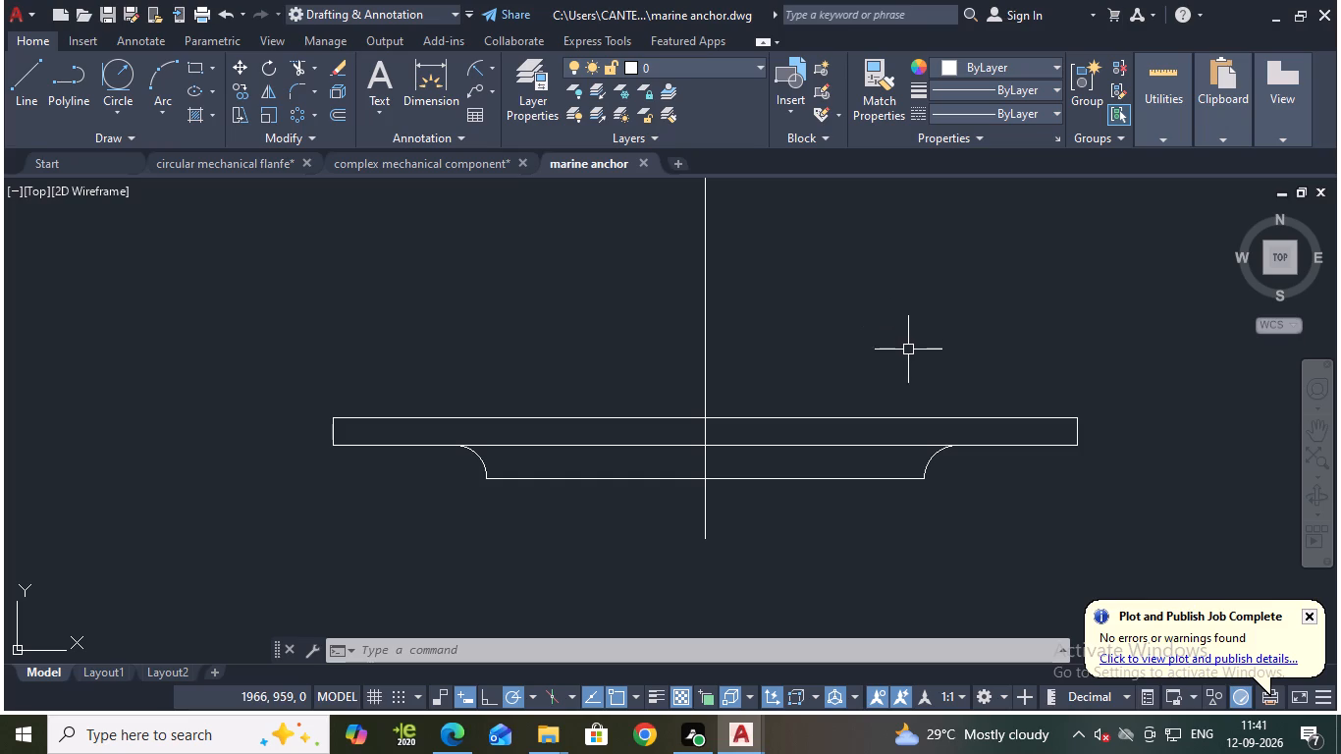
Offset the rectangle's top edge upward by 15 mm.
key(o)
key(Return)
key(Return)
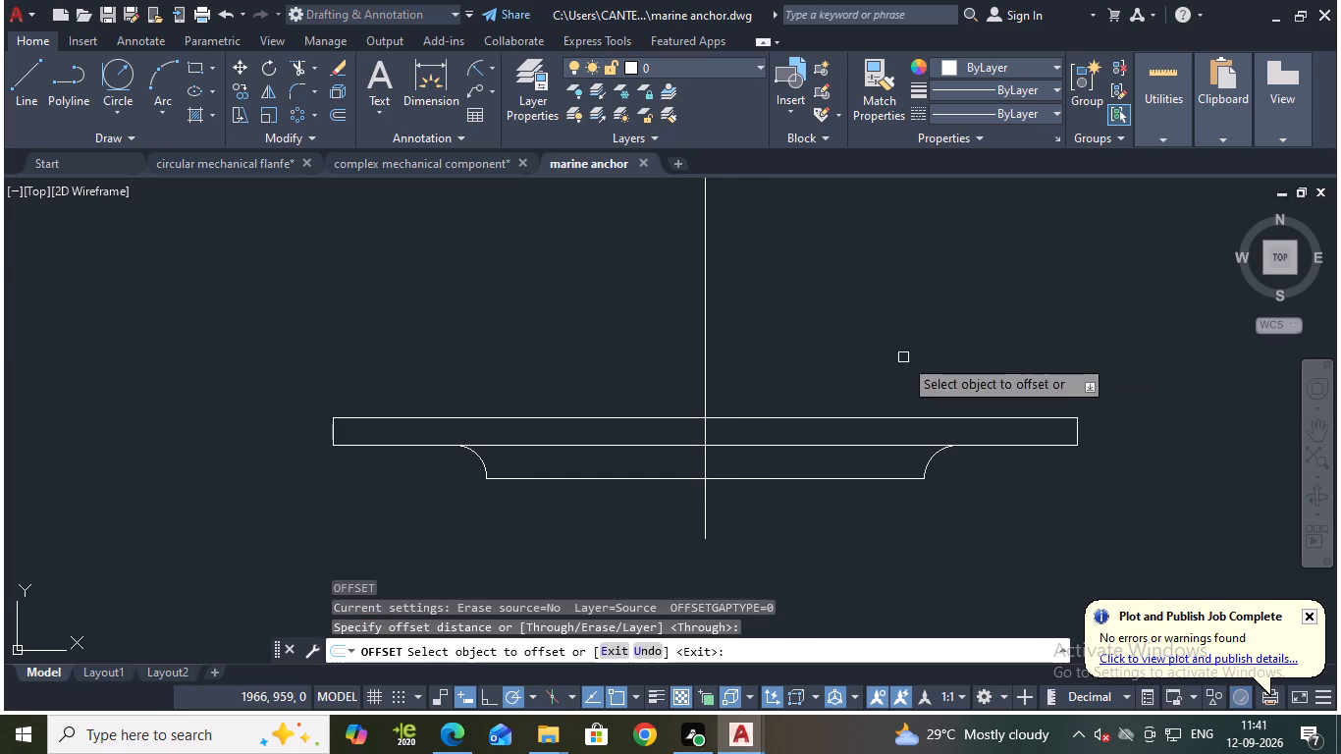
click(842, 418)
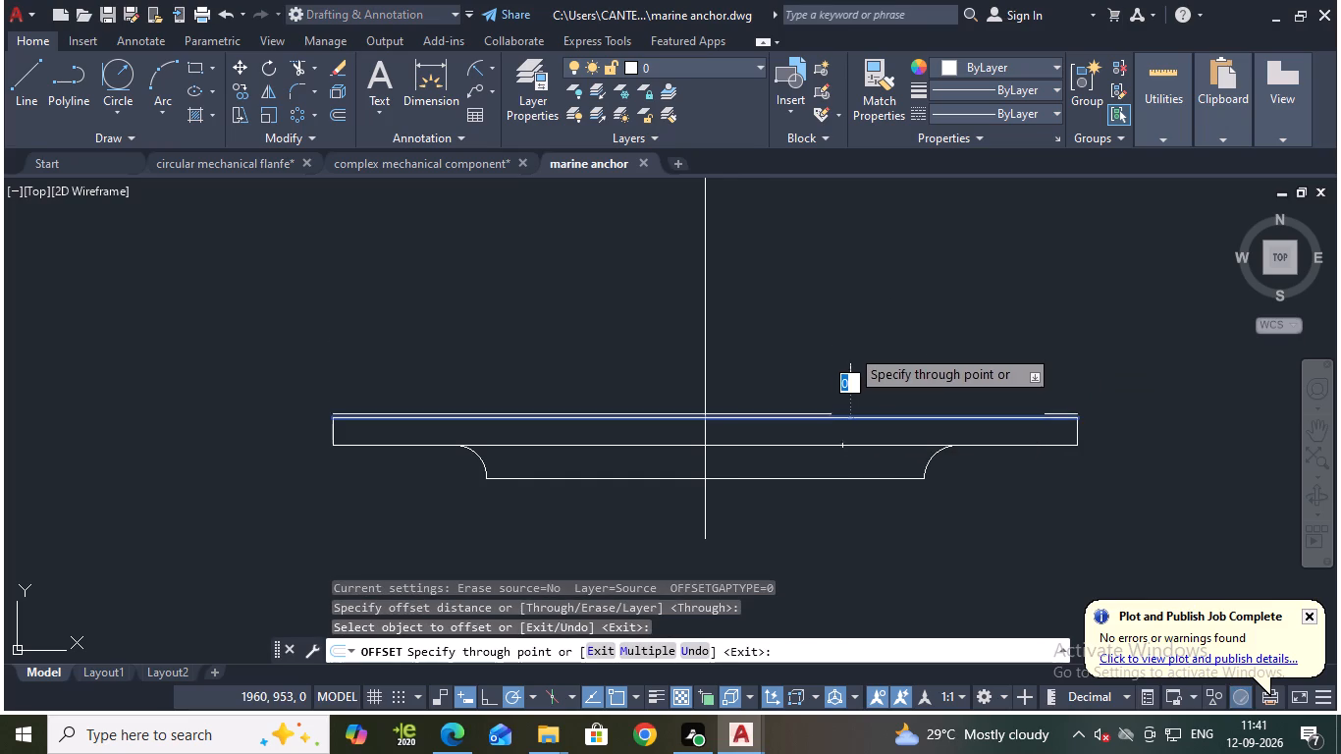
text(15)
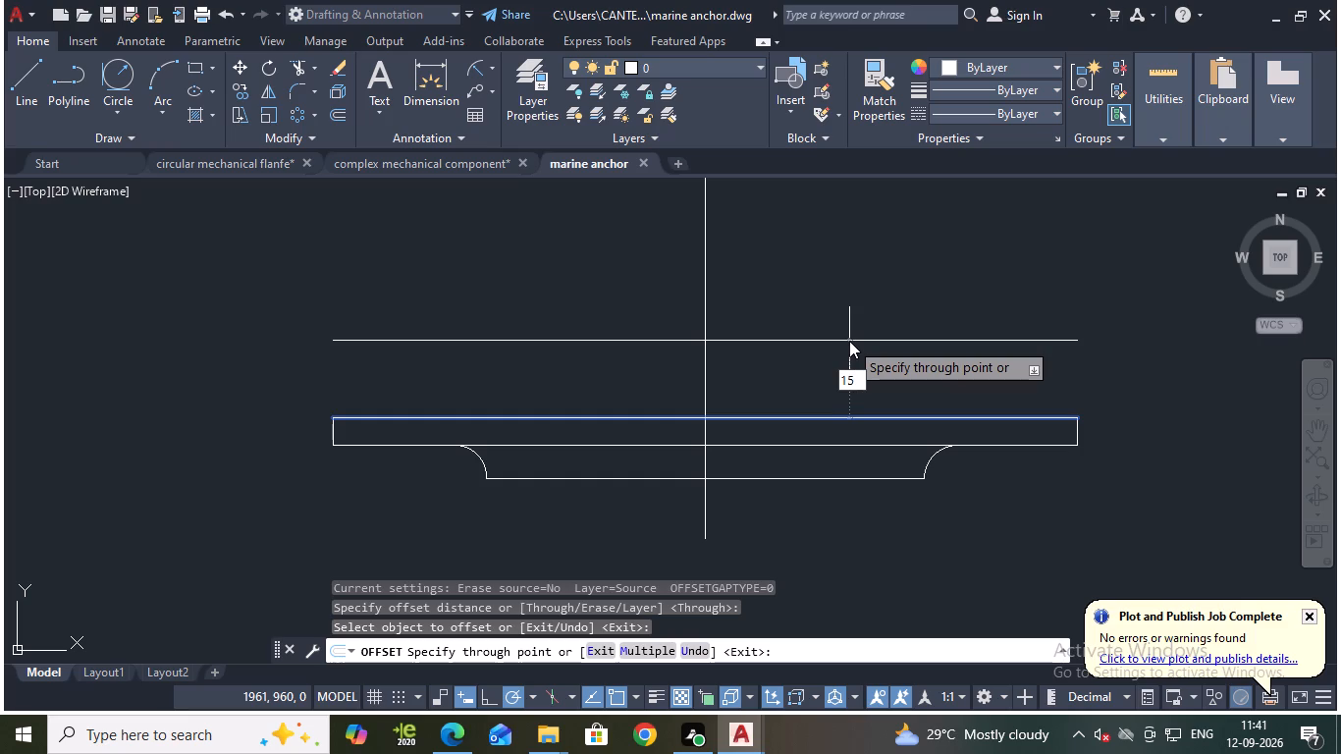
key(Return)
Offset the line lying 15 mm above the rectangle upward by another 55 mm.
middle_drag(824, 298, 797, 493)
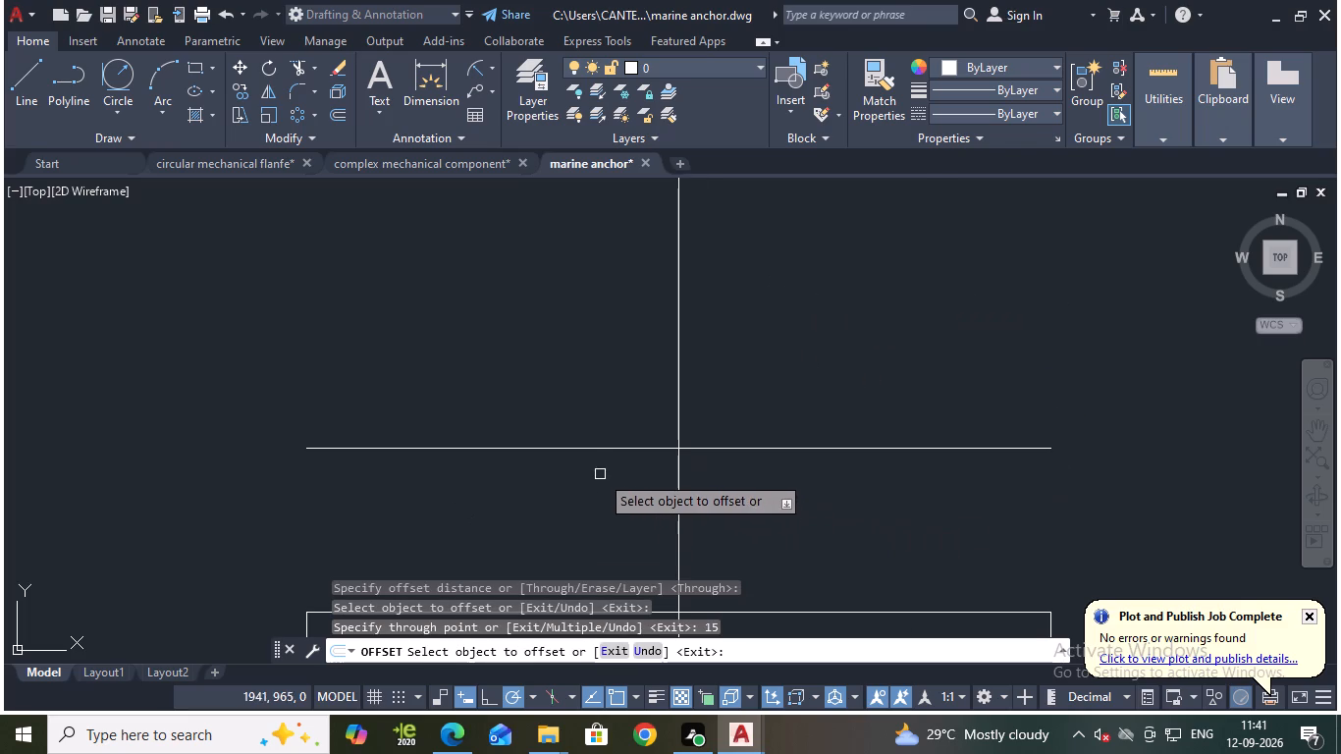
click(595, 452)
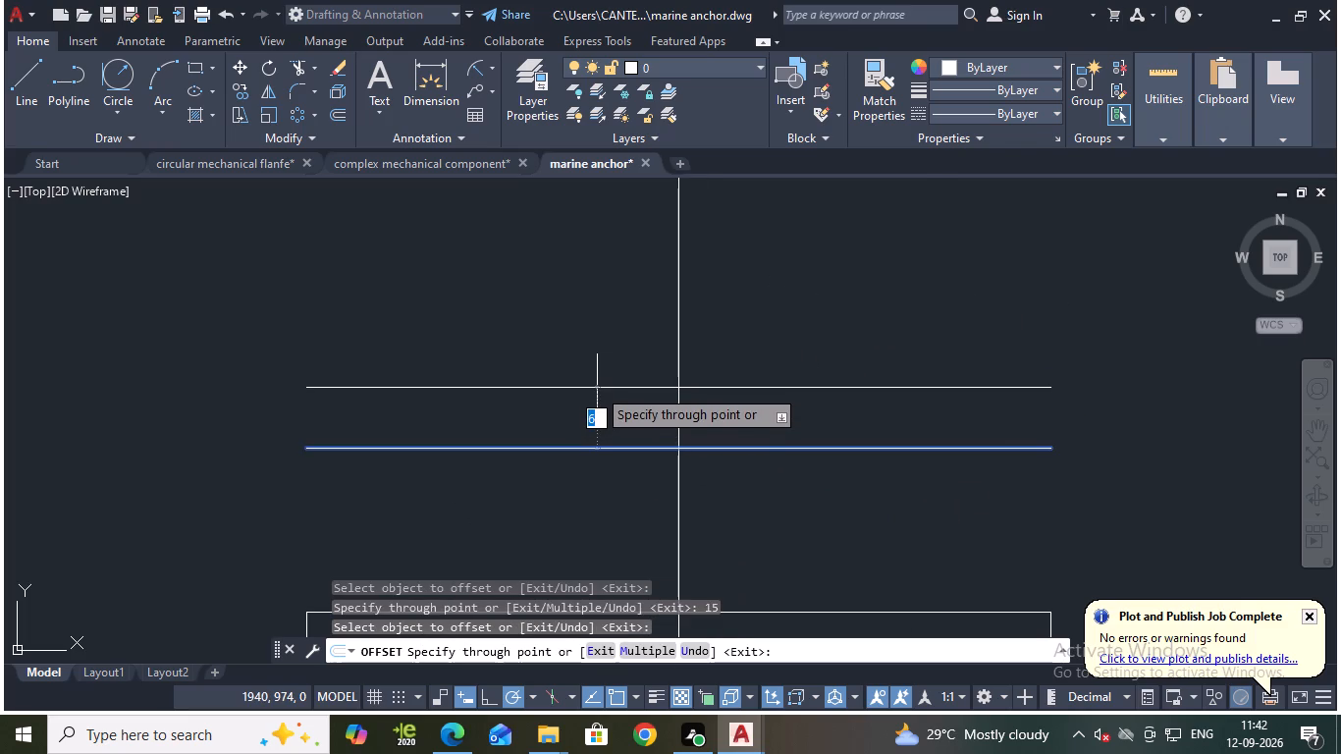
text(65)
key(BackSpace)
key(BackSpace)
text(55)
key(Return)
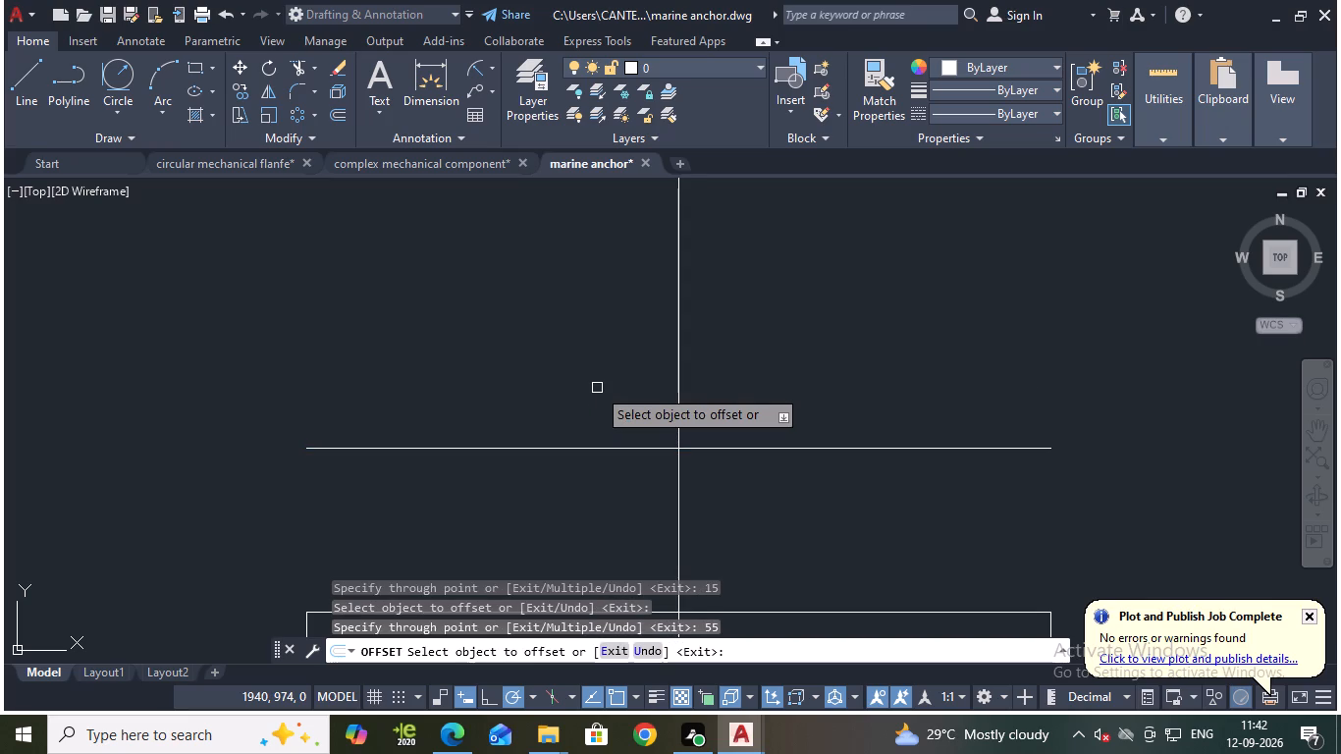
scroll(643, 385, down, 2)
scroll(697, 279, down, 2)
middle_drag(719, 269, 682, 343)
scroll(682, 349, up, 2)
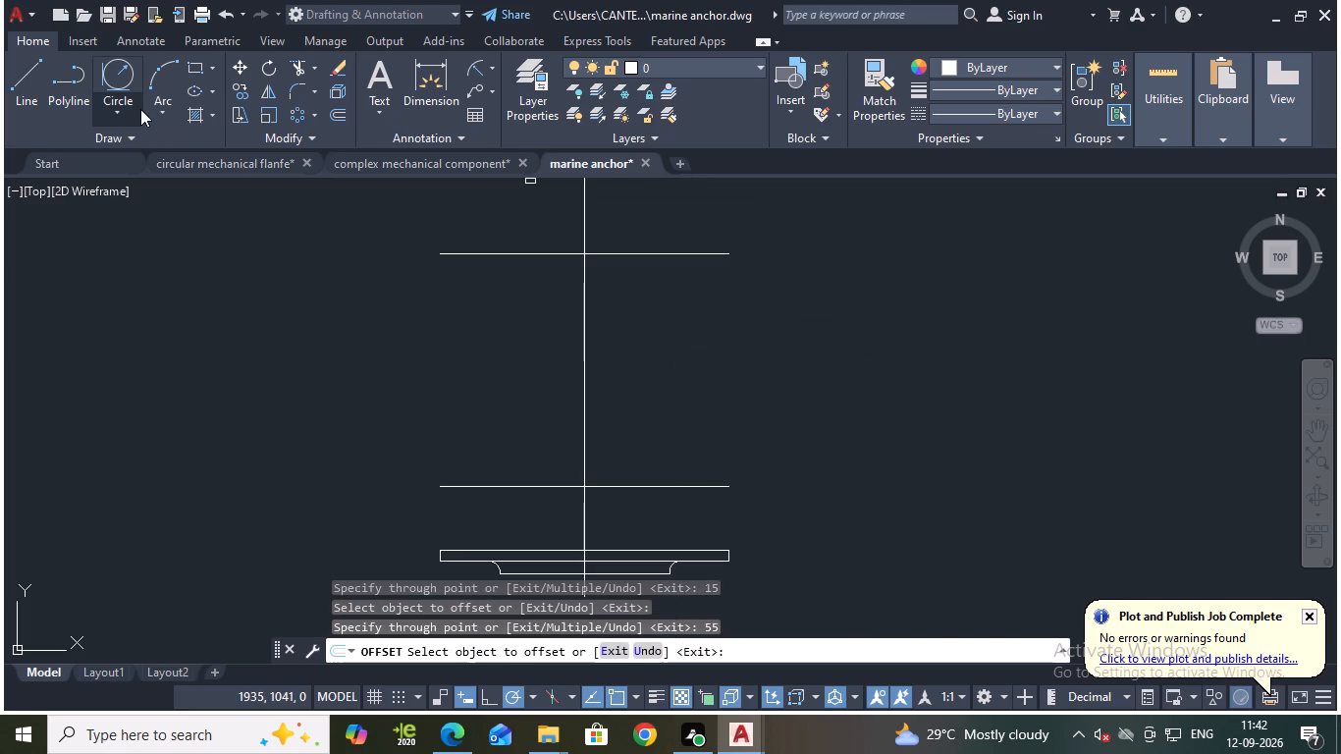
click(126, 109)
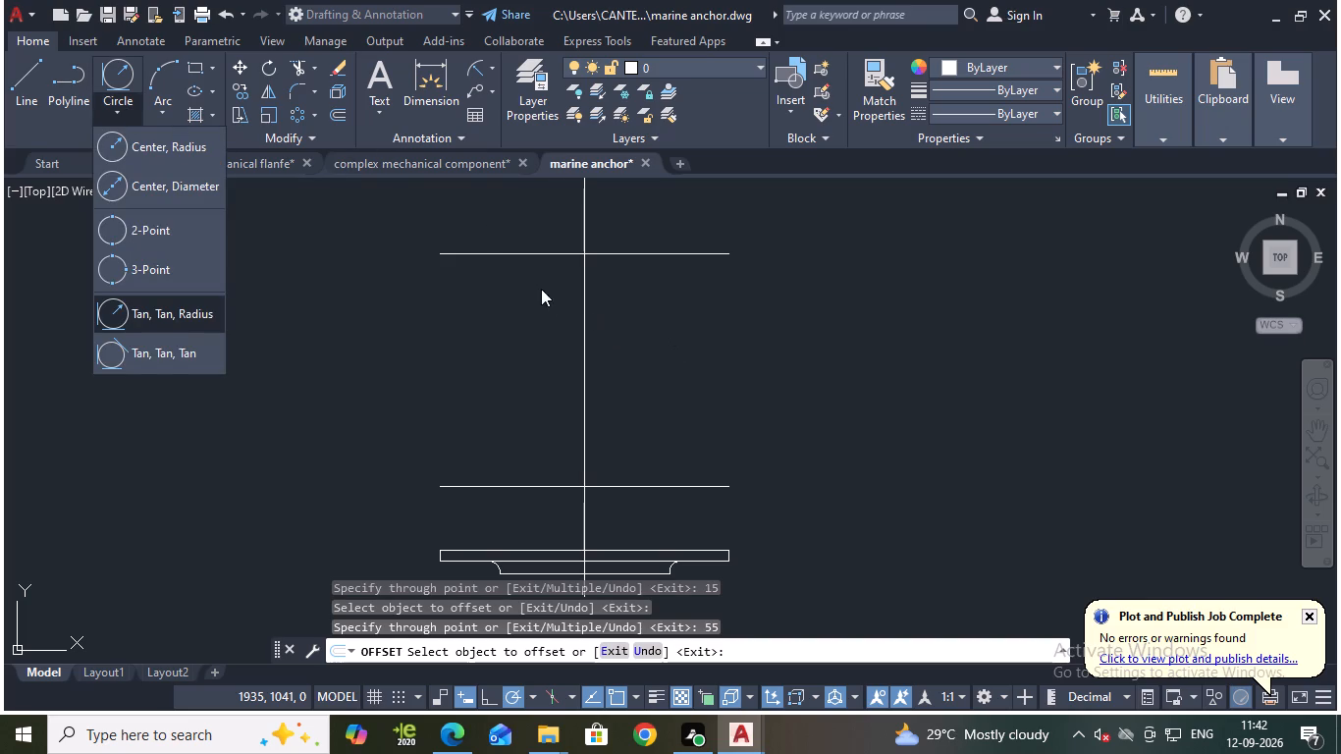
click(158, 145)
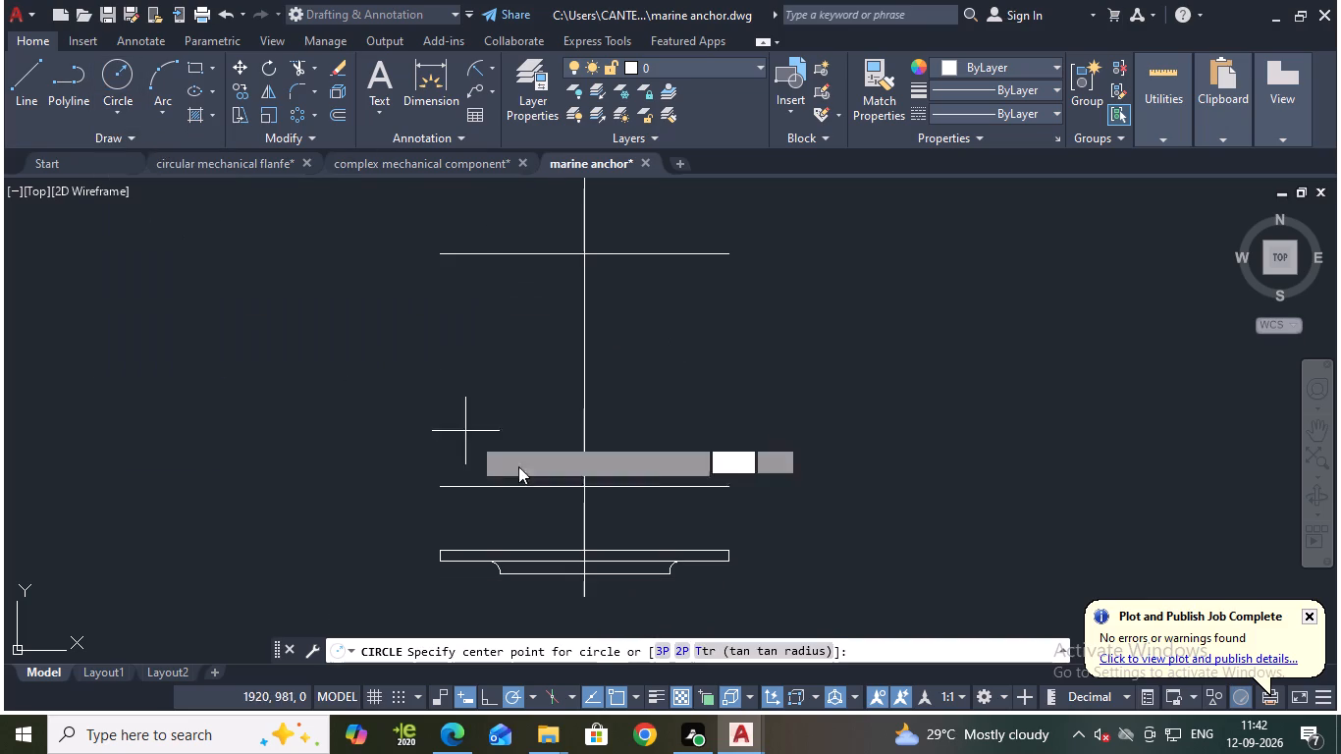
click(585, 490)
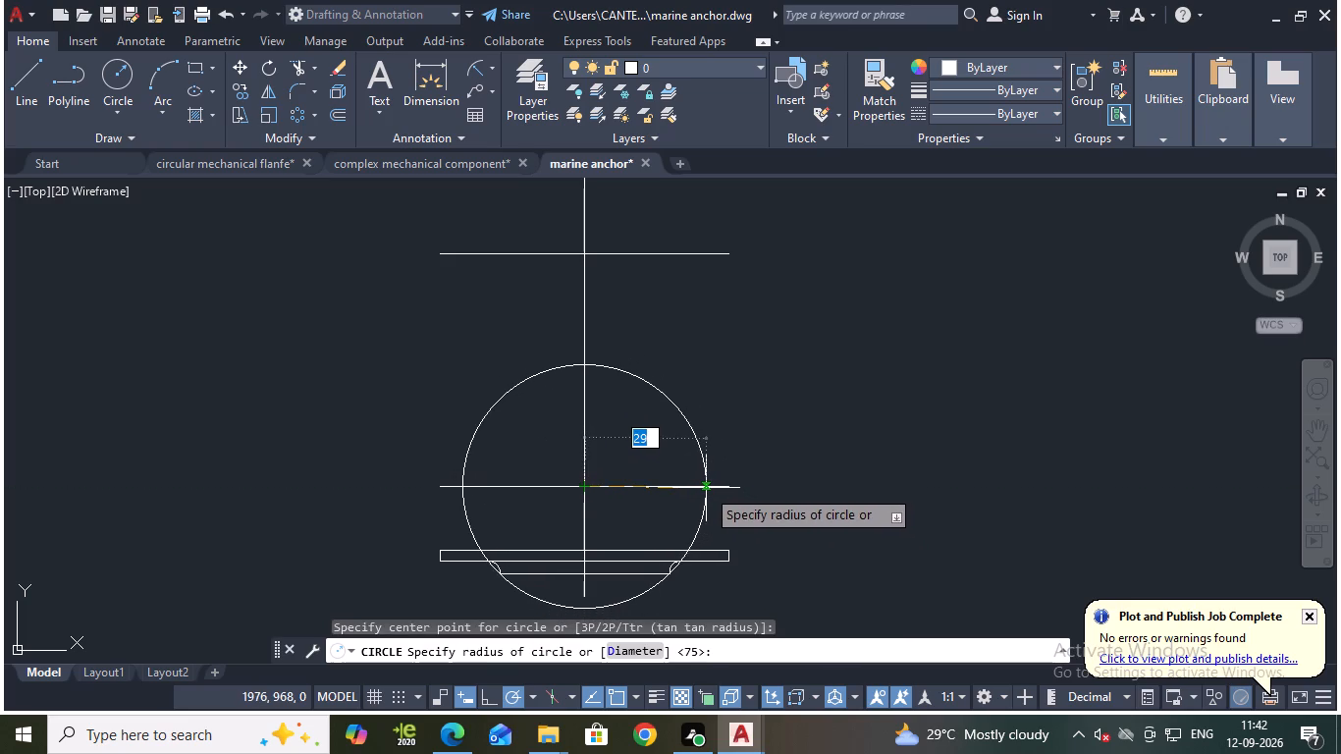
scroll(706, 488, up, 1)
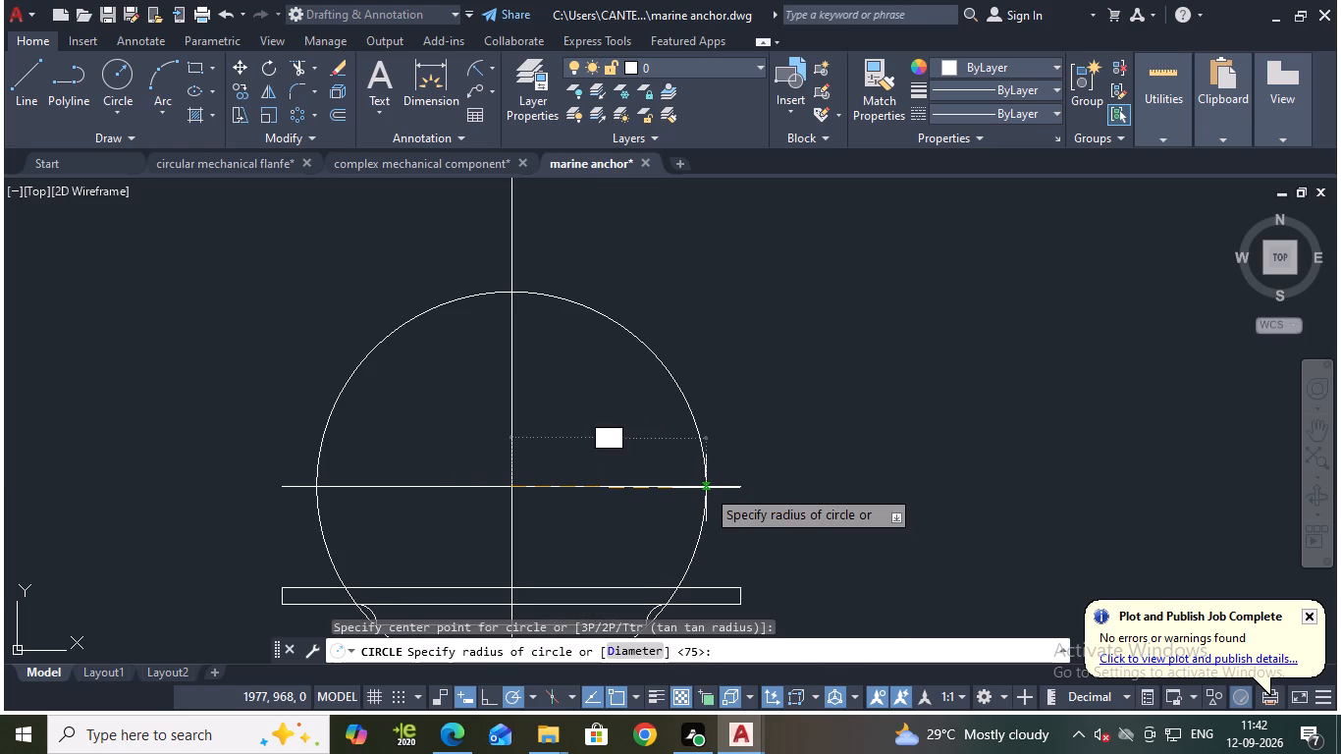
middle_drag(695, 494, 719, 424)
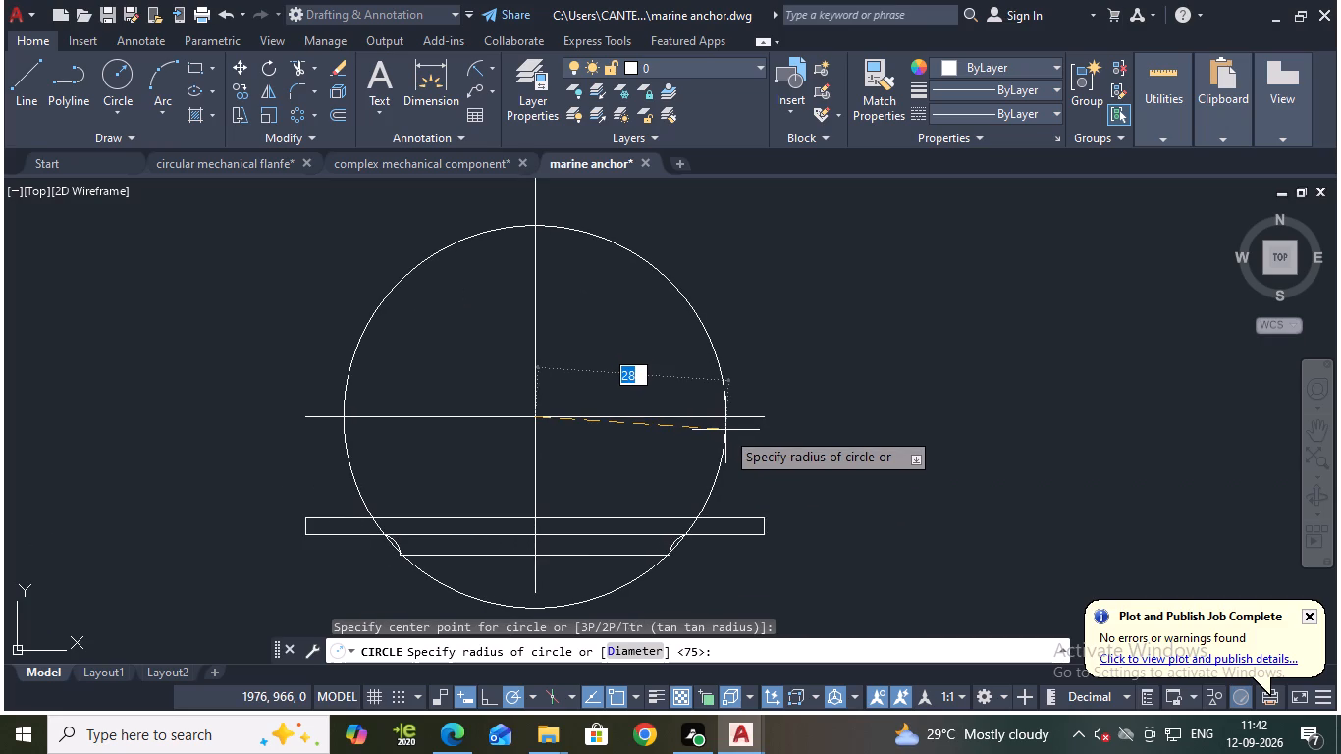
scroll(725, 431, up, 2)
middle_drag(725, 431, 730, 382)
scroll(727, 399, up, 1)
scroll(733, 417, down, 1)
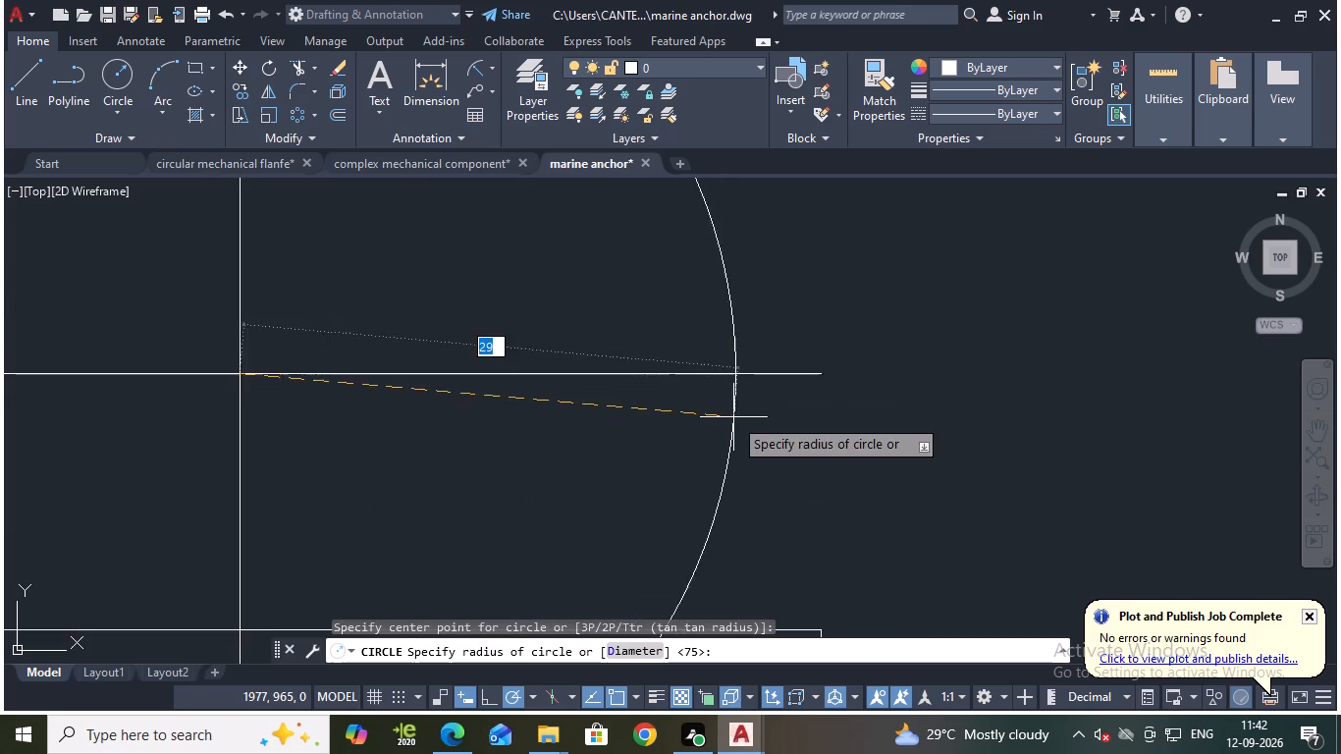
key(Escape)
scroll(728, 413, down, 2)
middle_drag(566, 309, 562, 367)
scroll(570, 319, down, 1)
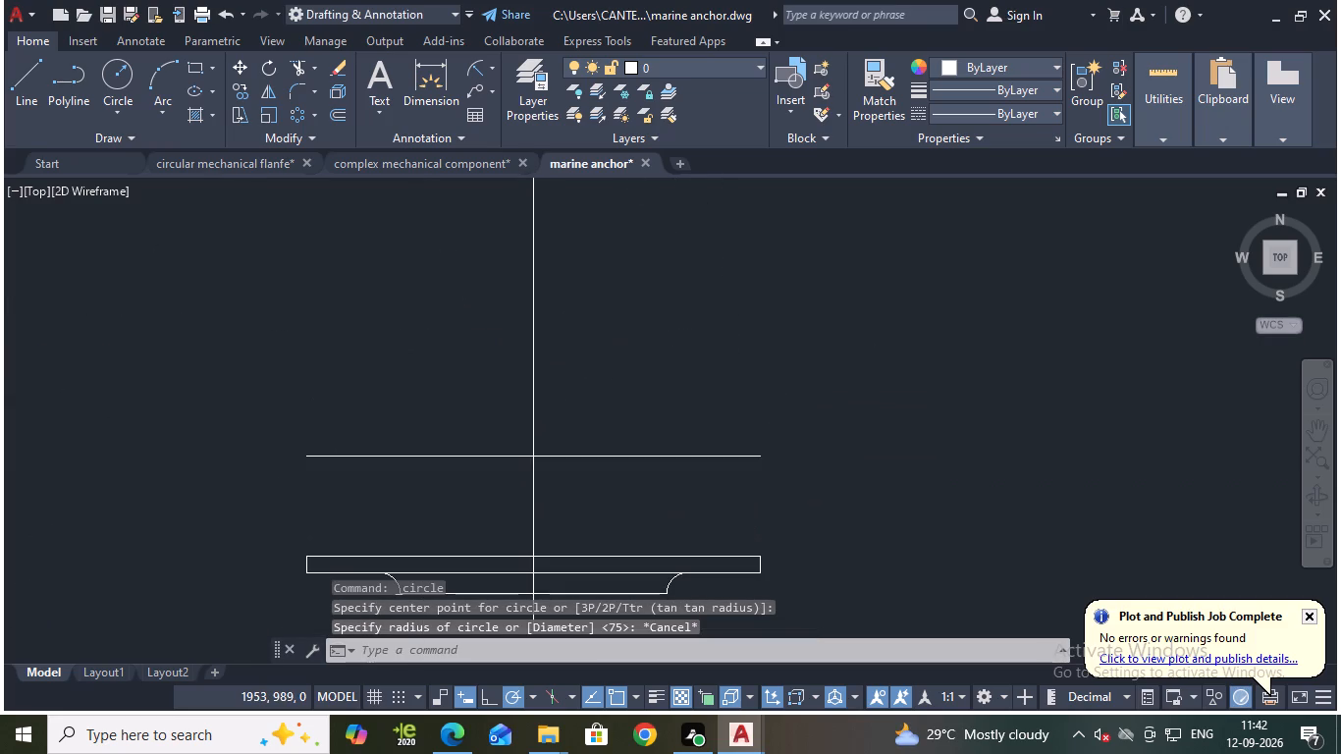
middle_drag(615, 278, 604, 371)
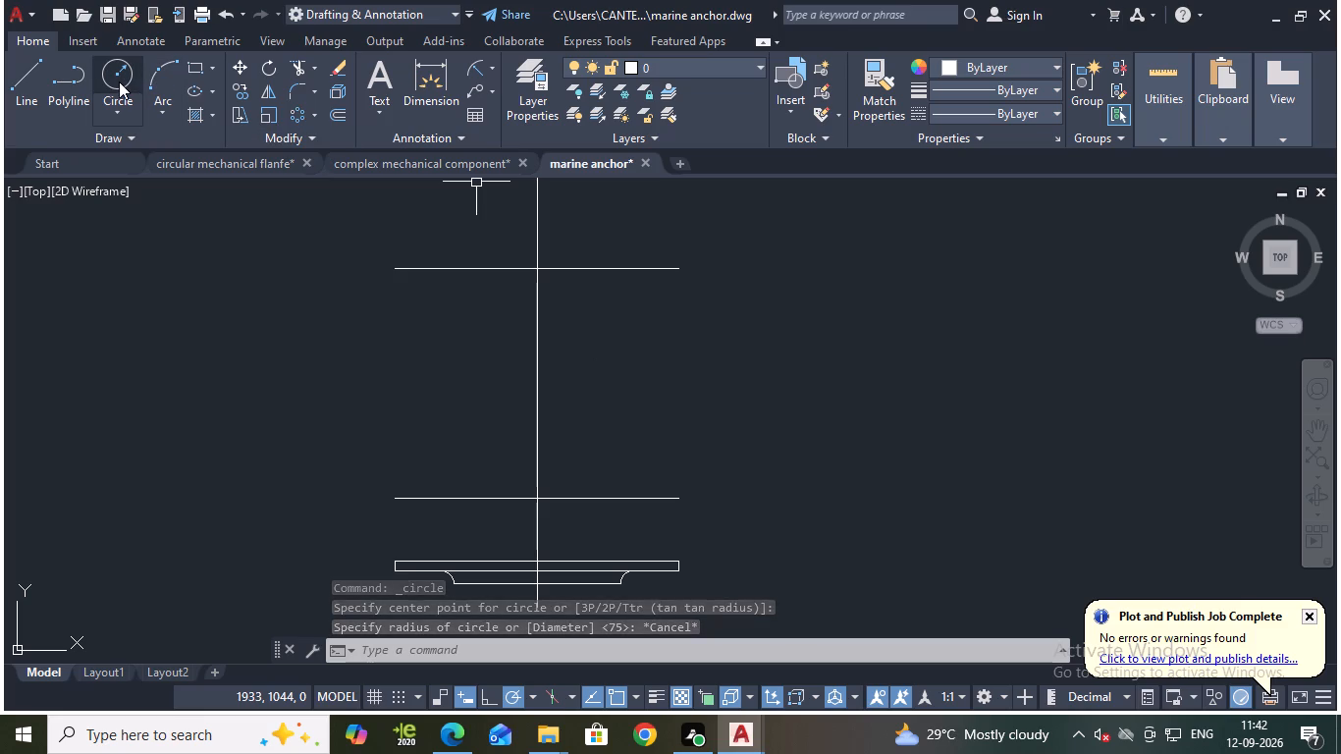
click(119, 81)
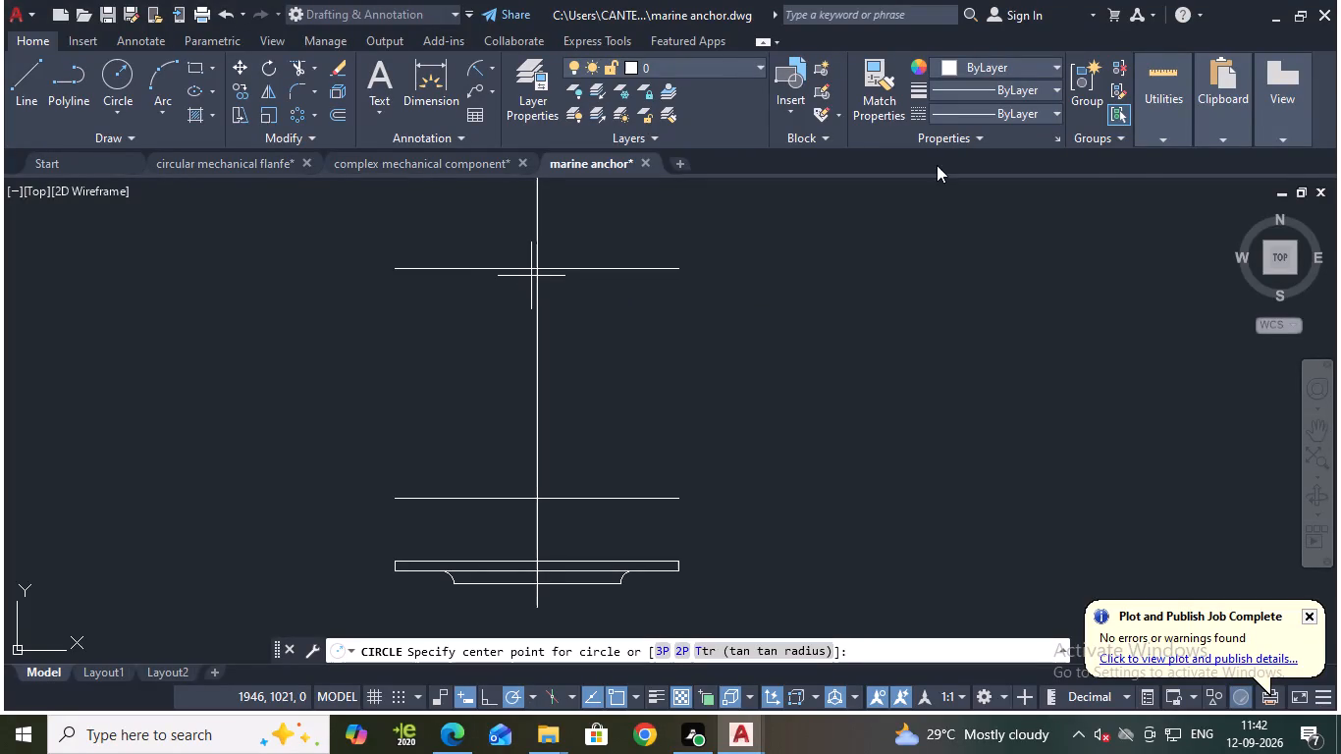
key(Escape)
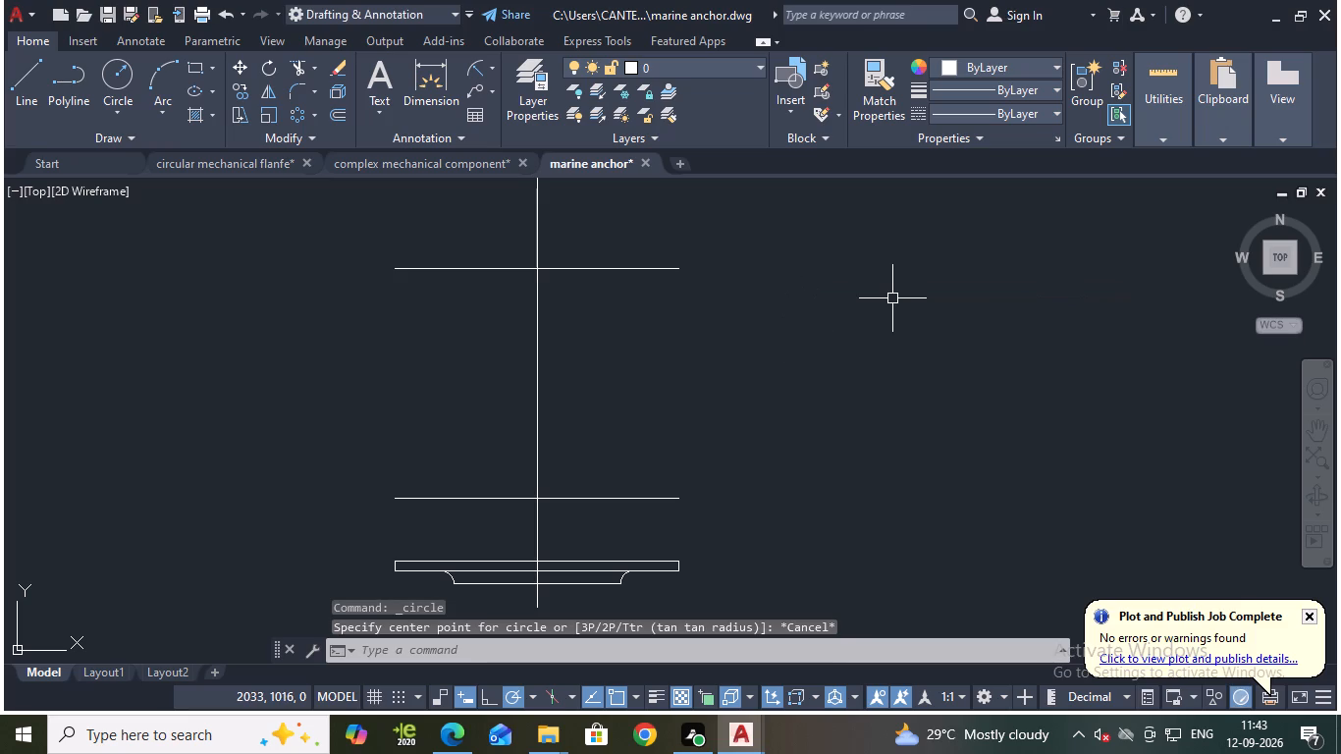
Draw a line about 73 mm long from the uppermost line's intersection with the centreline, sloping down to the right at about 25° below horizontal.
scroll(873, 219, down, 1)
scroll(681, 270, up, 1)
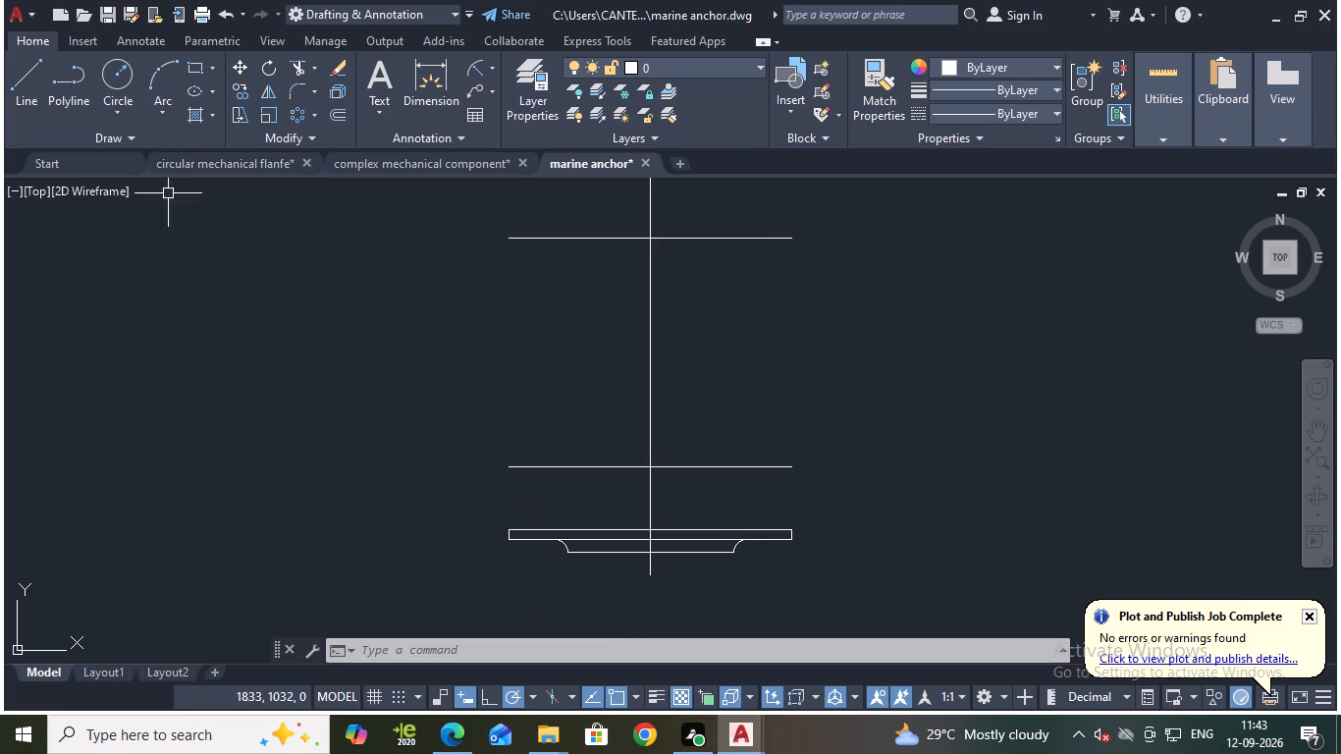
click(18, 86)
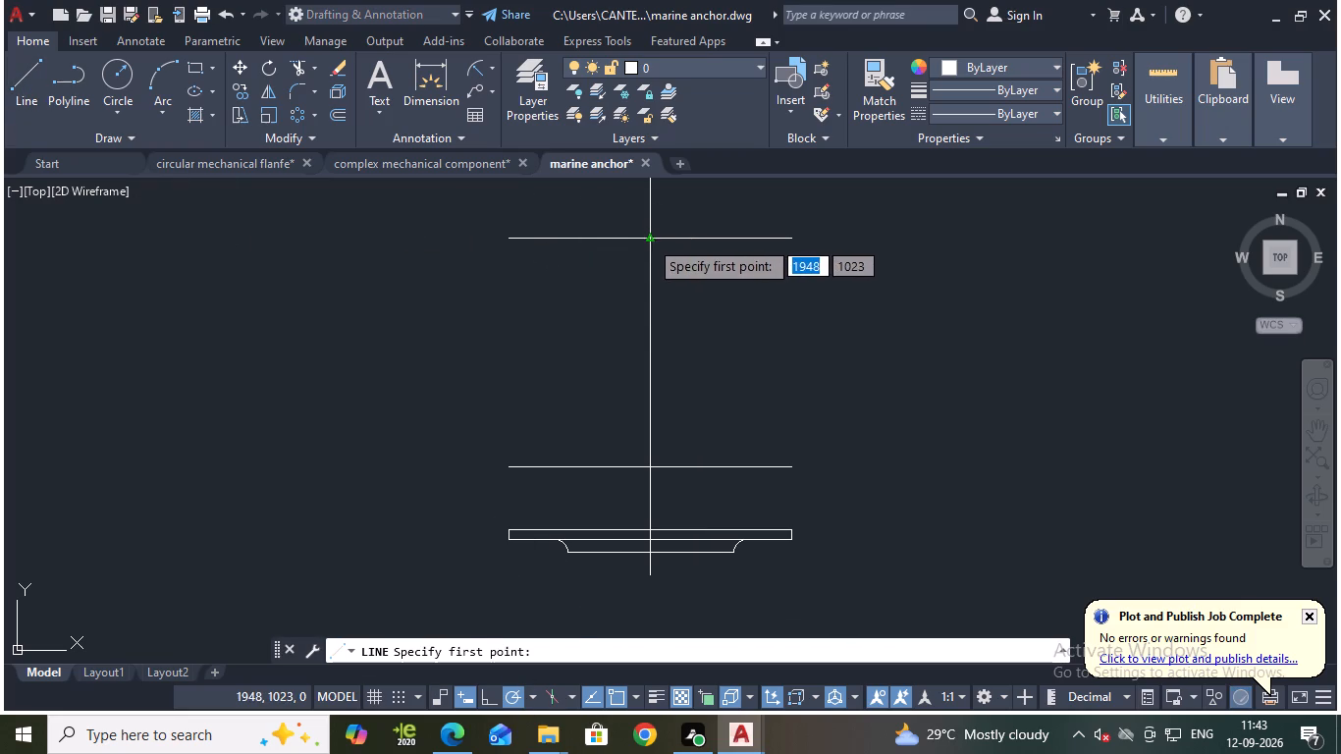
click(648, 240)
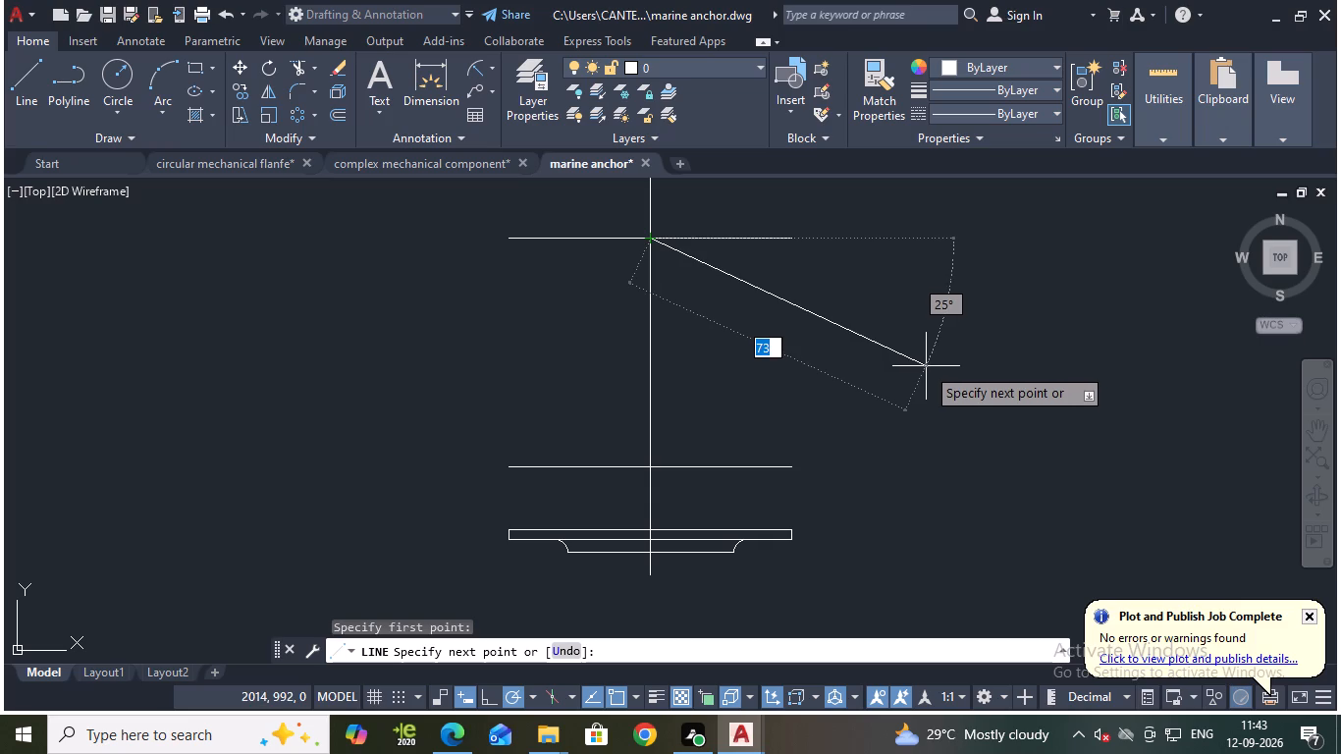
click(930, 365)
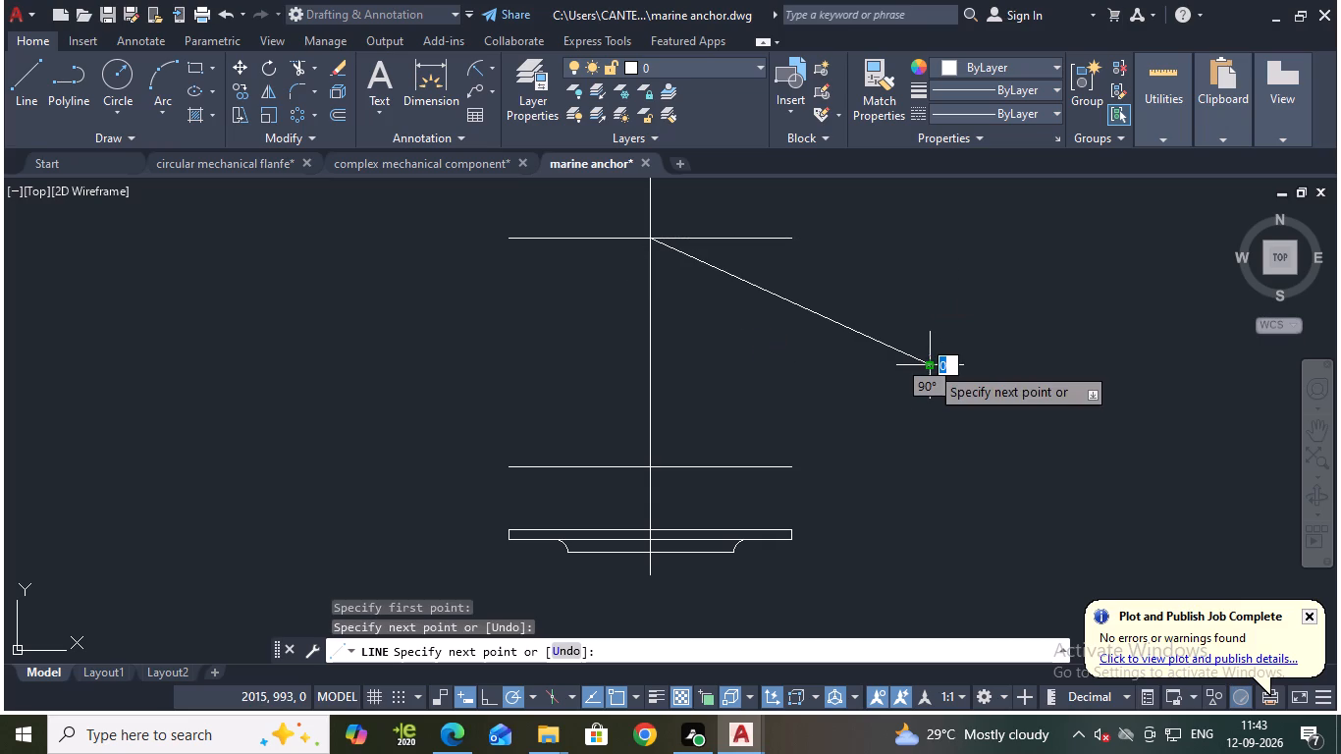
key(Escape)
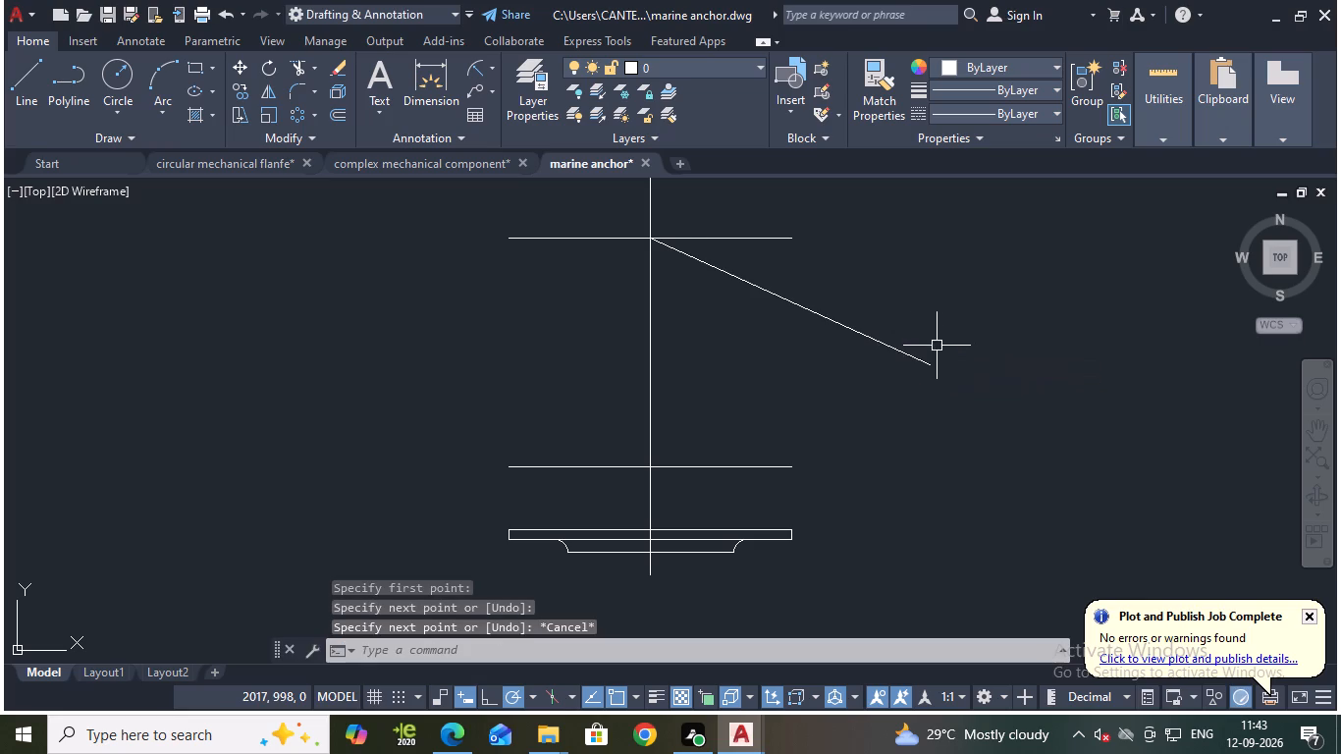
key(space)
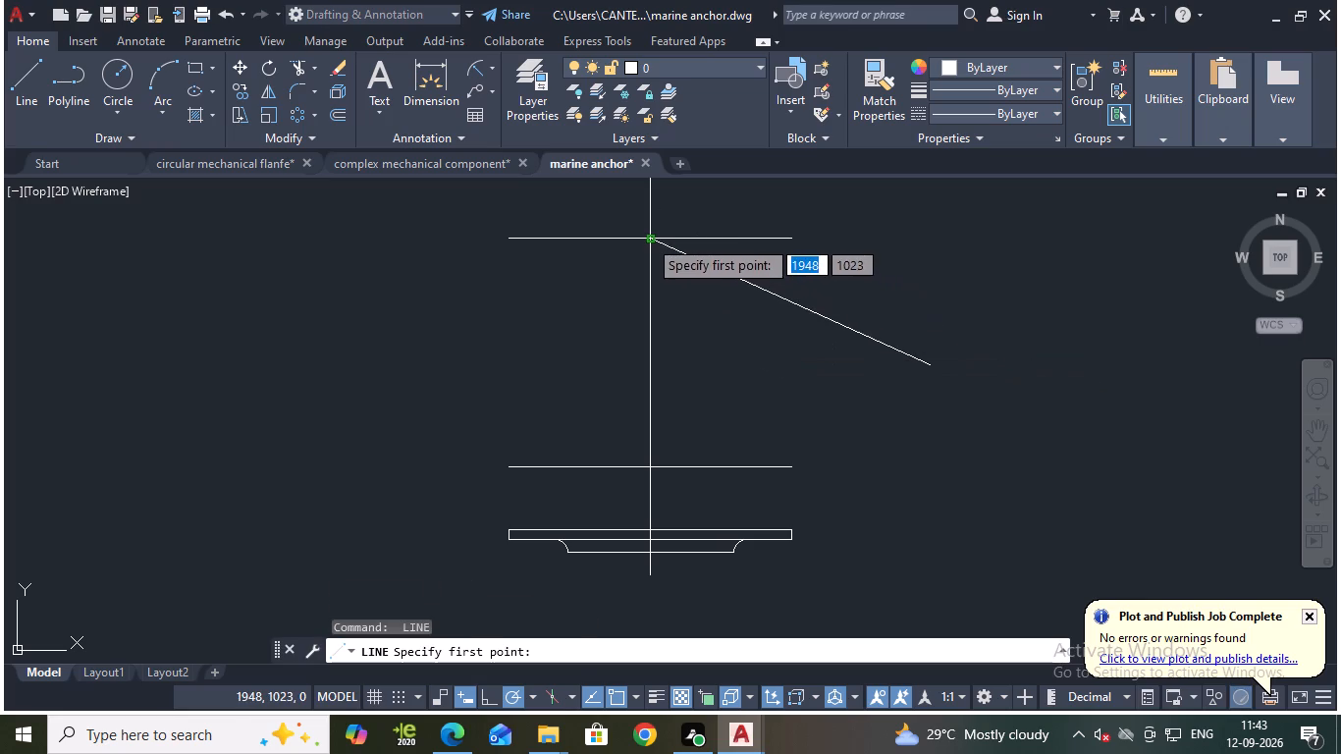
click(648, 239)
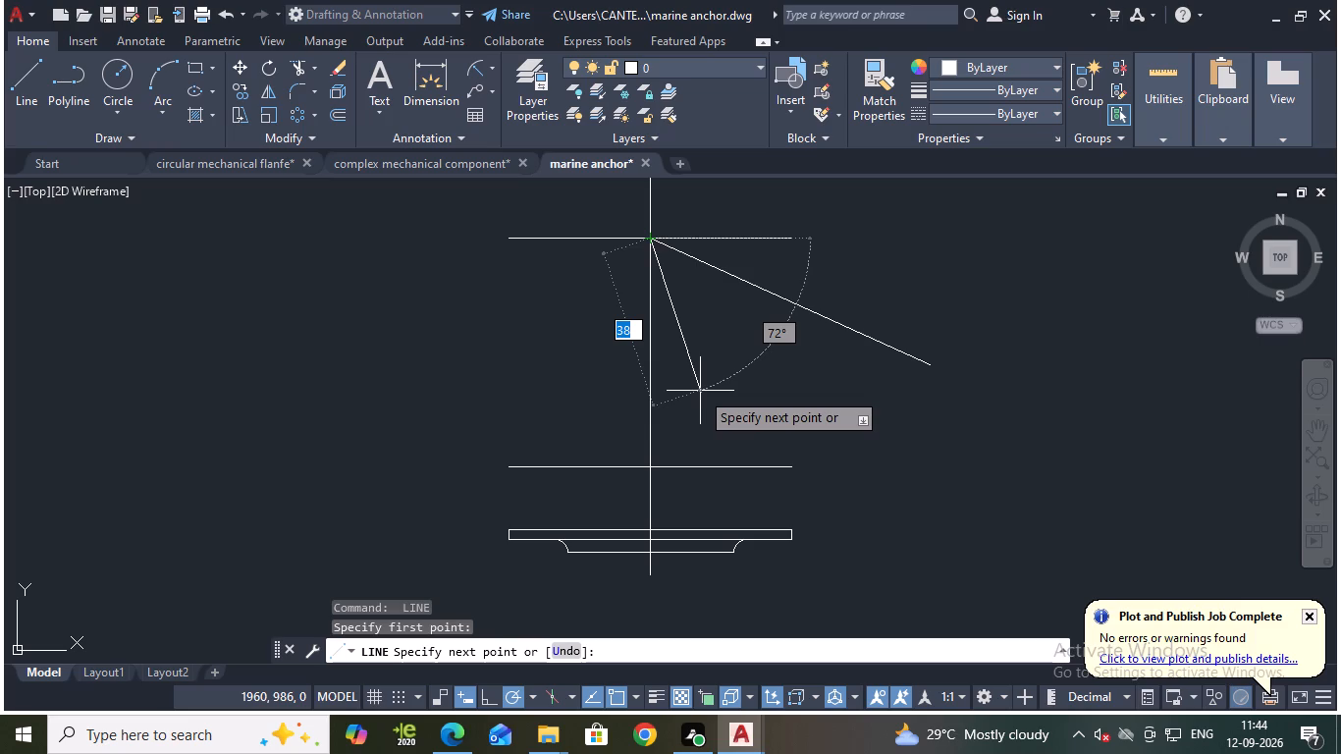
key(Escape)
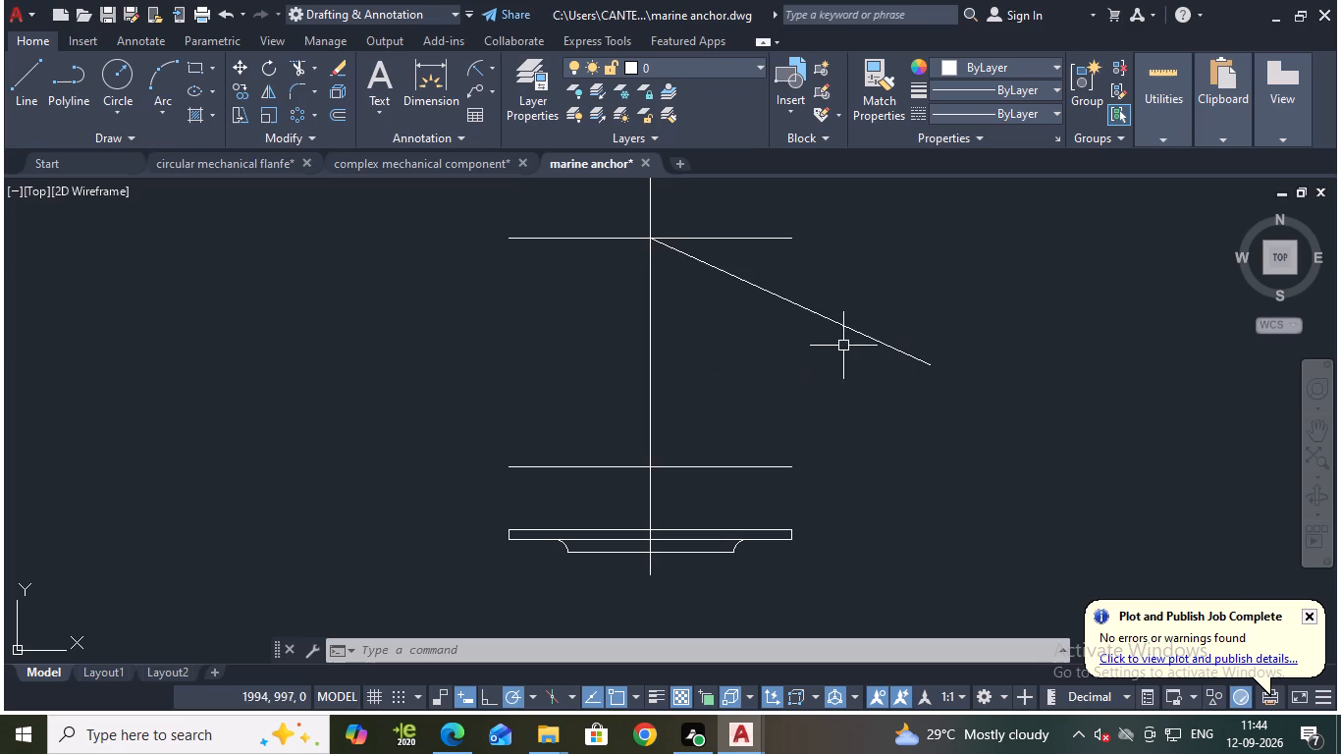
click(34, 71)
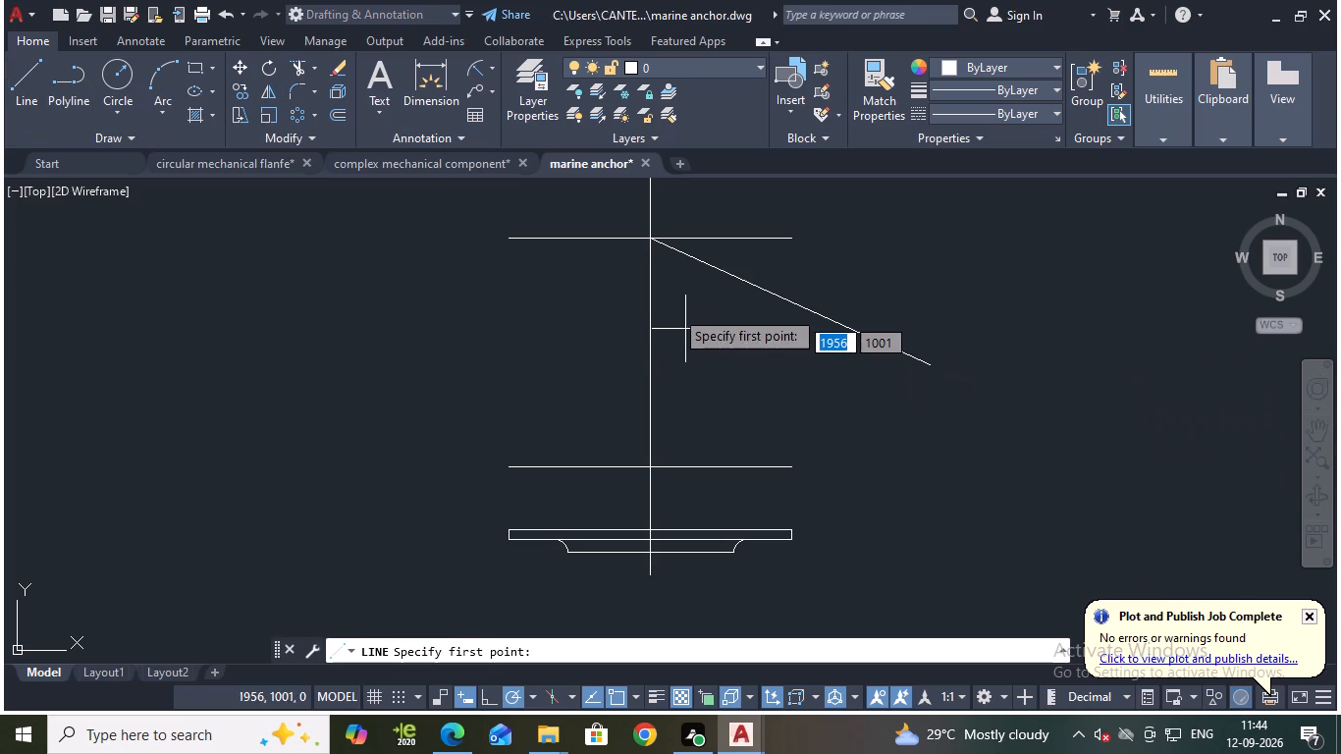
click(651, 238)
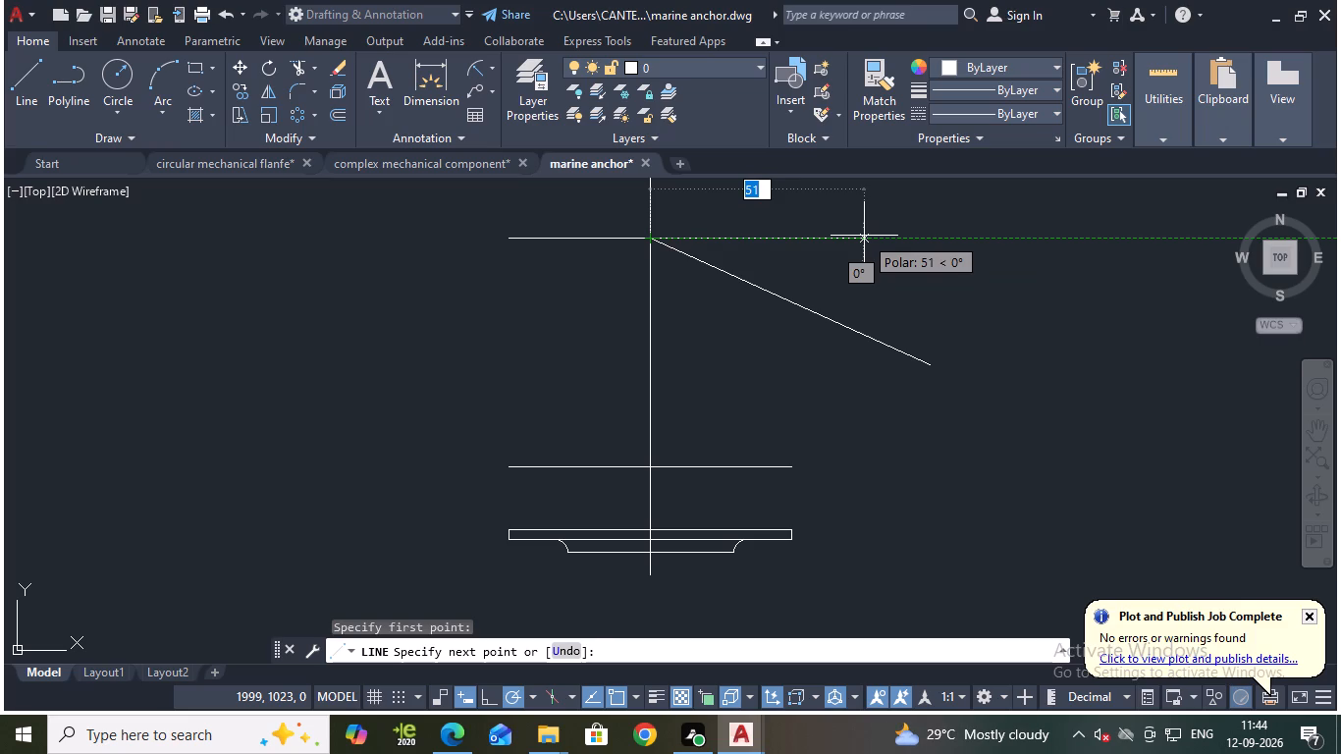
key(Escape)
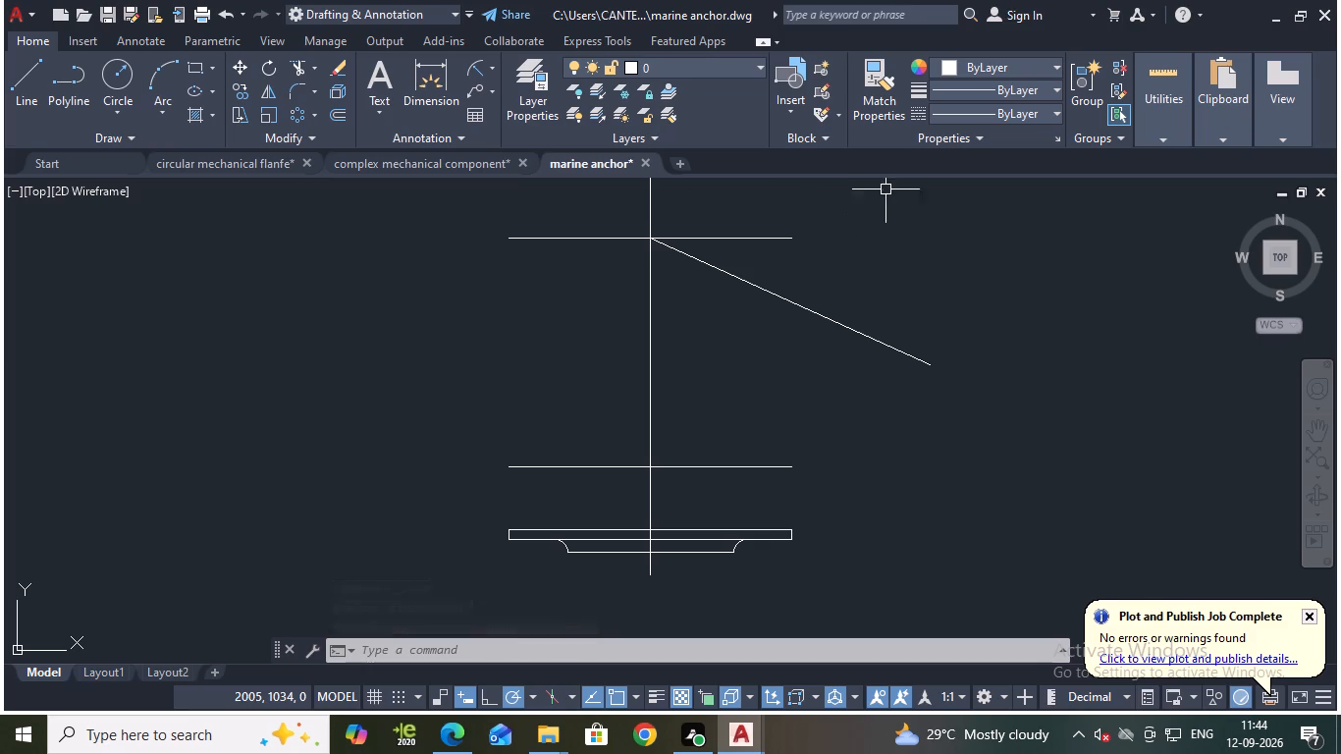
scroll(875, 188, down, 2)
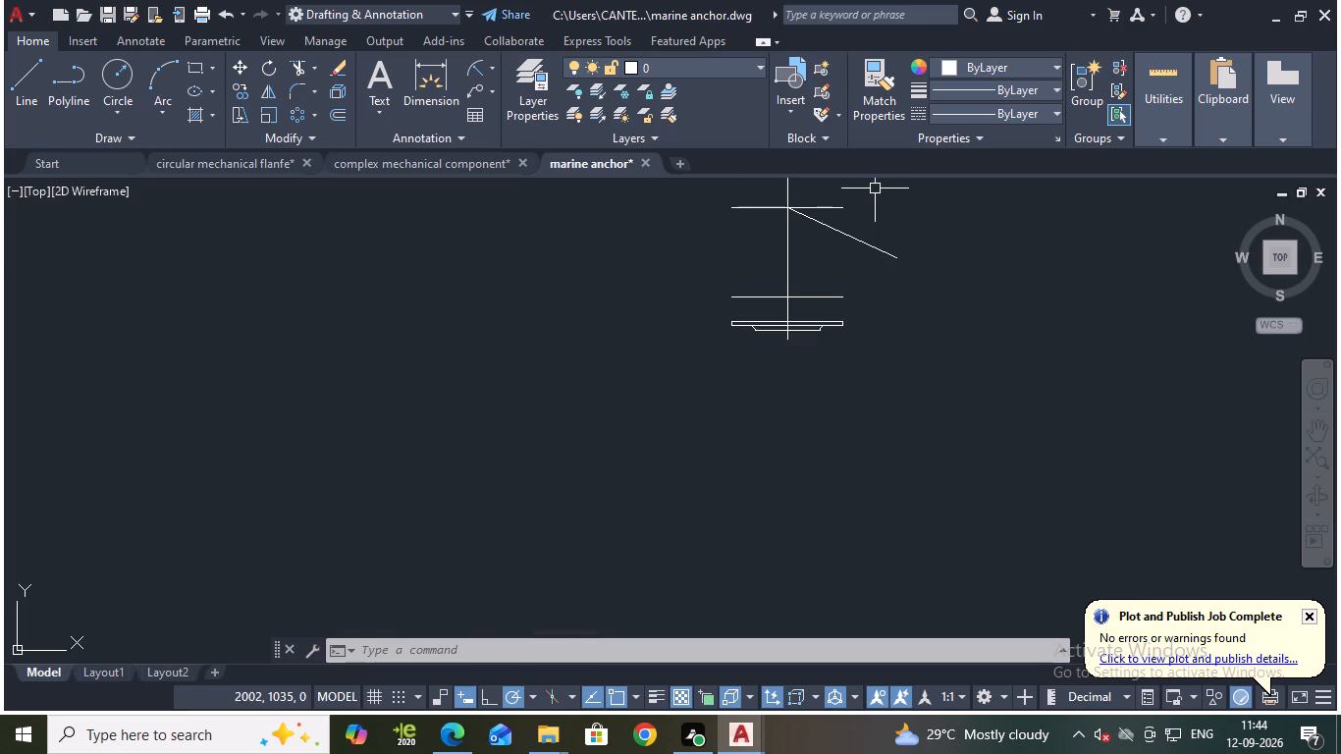
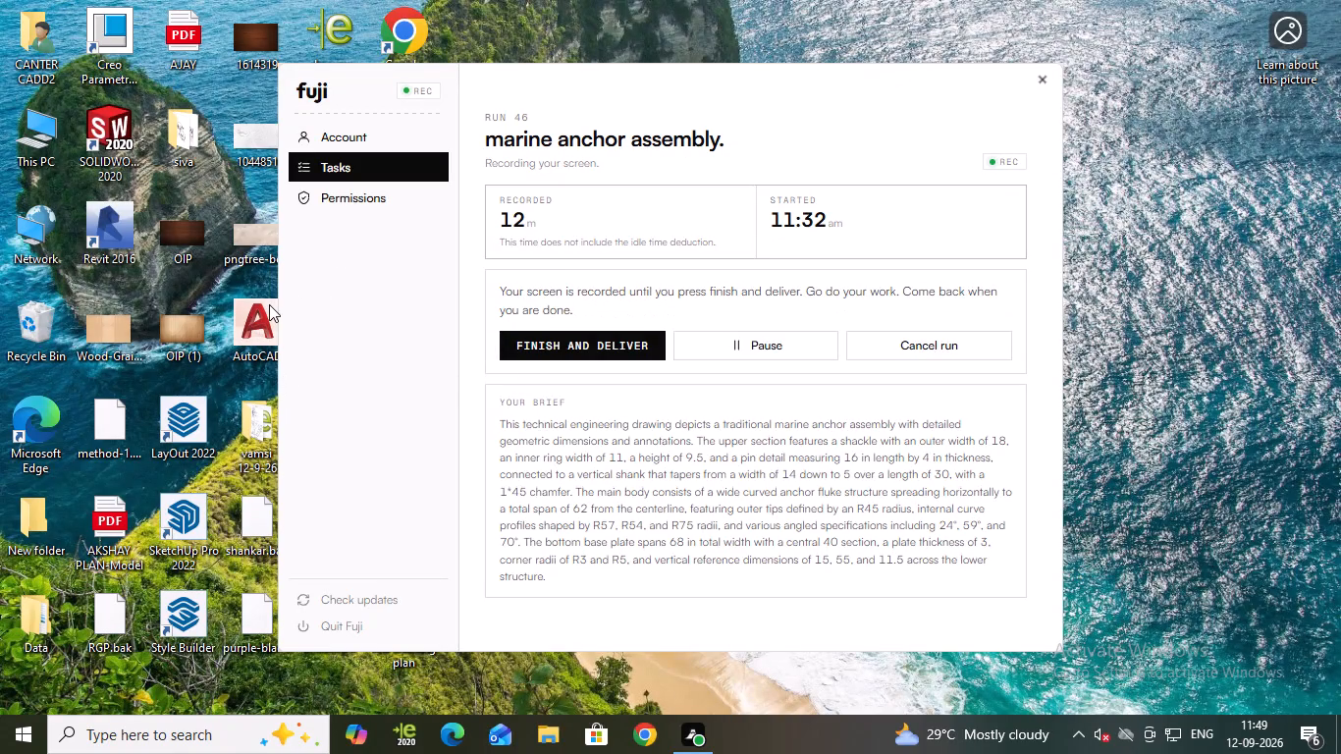
Launch AutoCAD from the desktop.
double_click(268, 320)
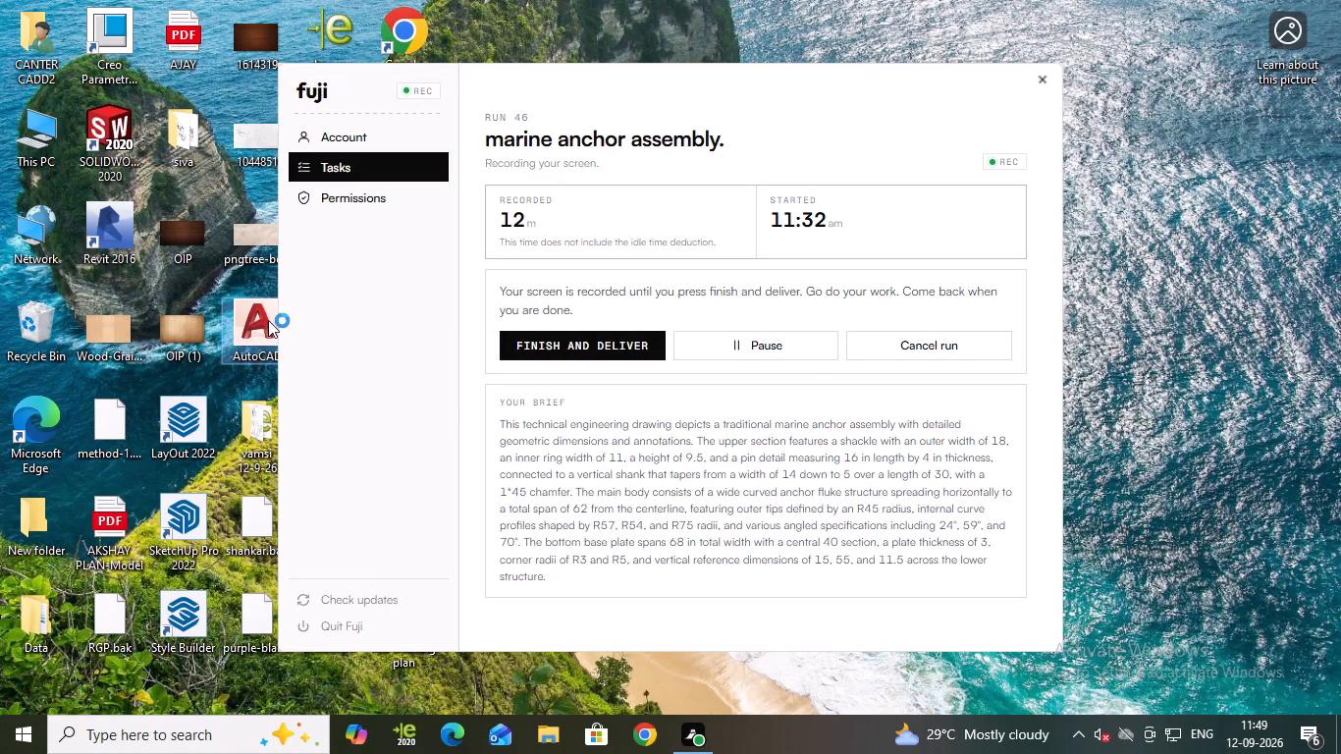
Open the Microsoft Edge browser.
double_click(453, 741)
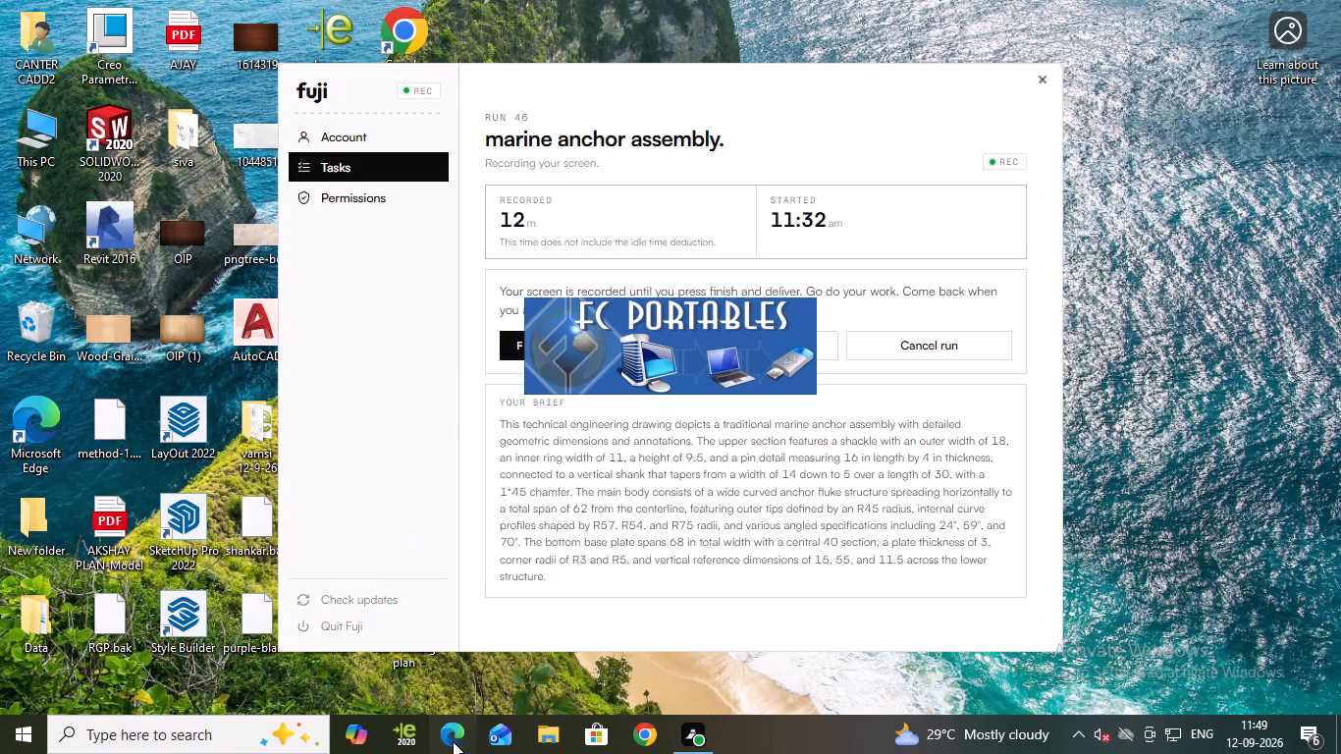
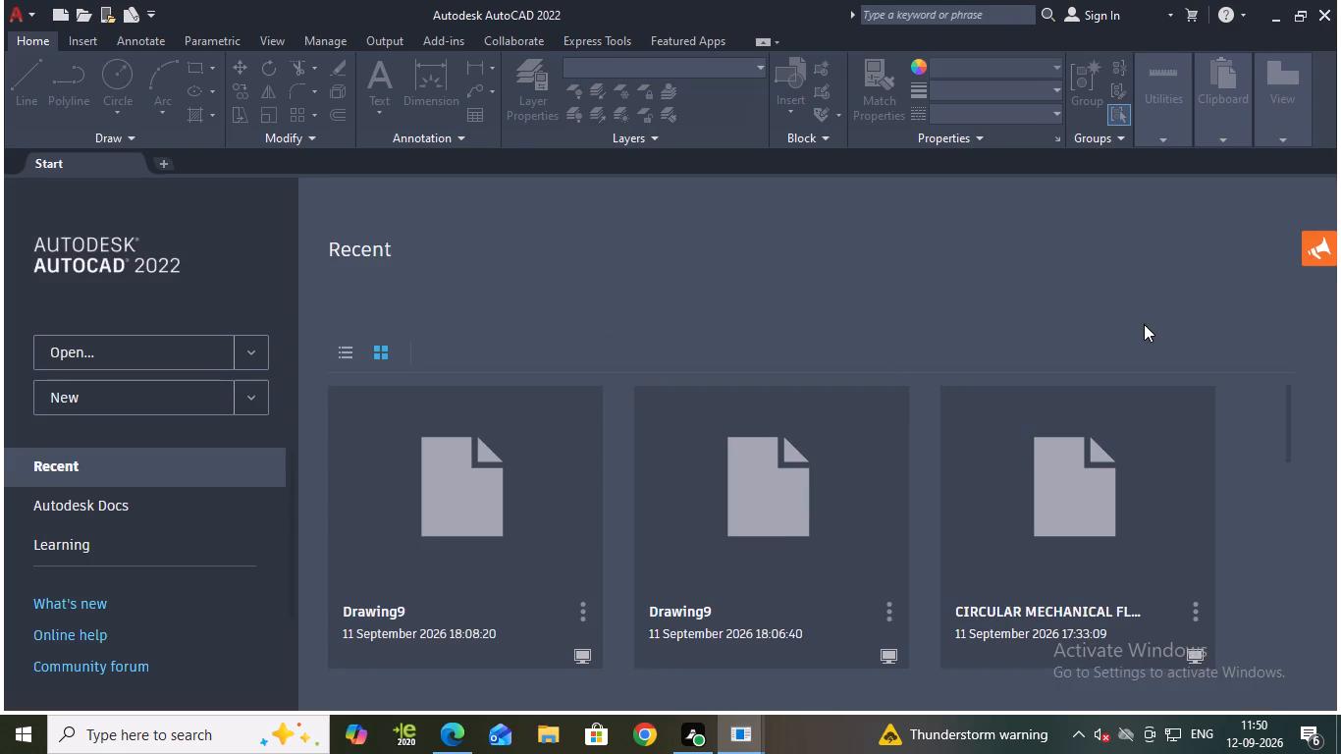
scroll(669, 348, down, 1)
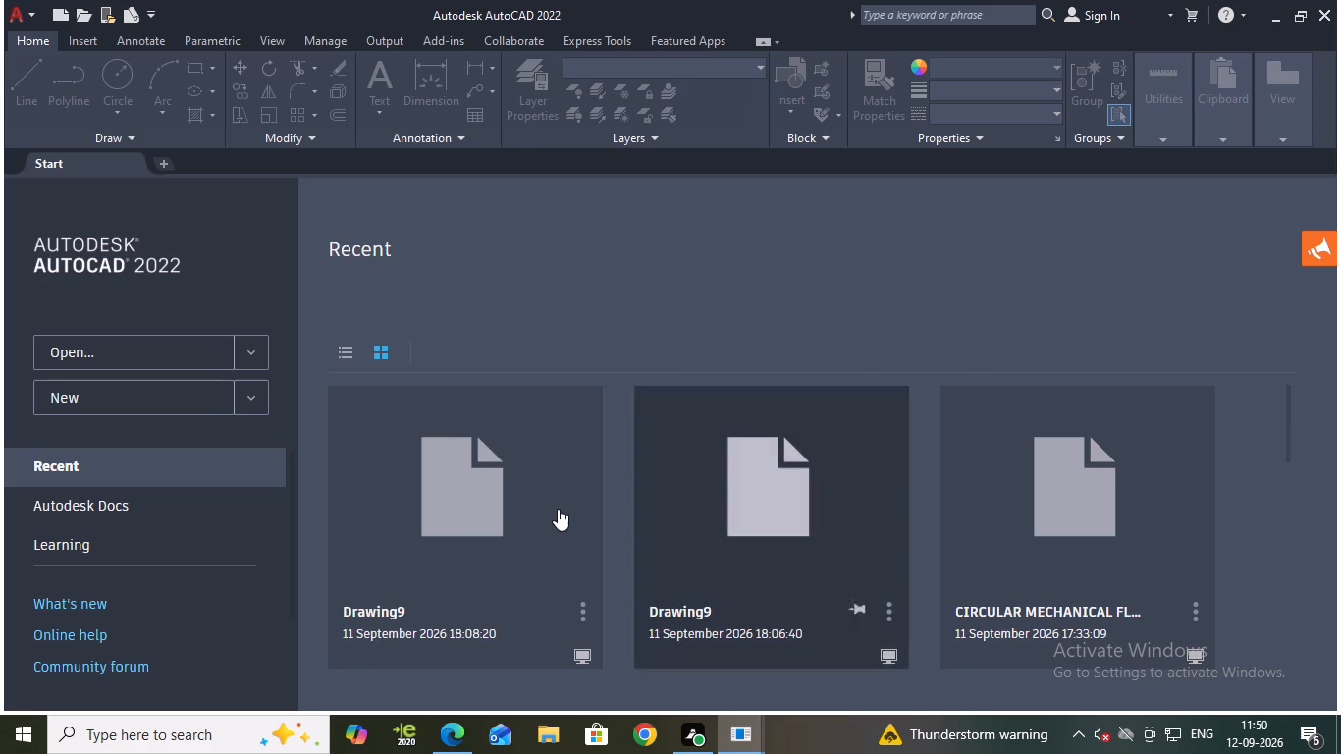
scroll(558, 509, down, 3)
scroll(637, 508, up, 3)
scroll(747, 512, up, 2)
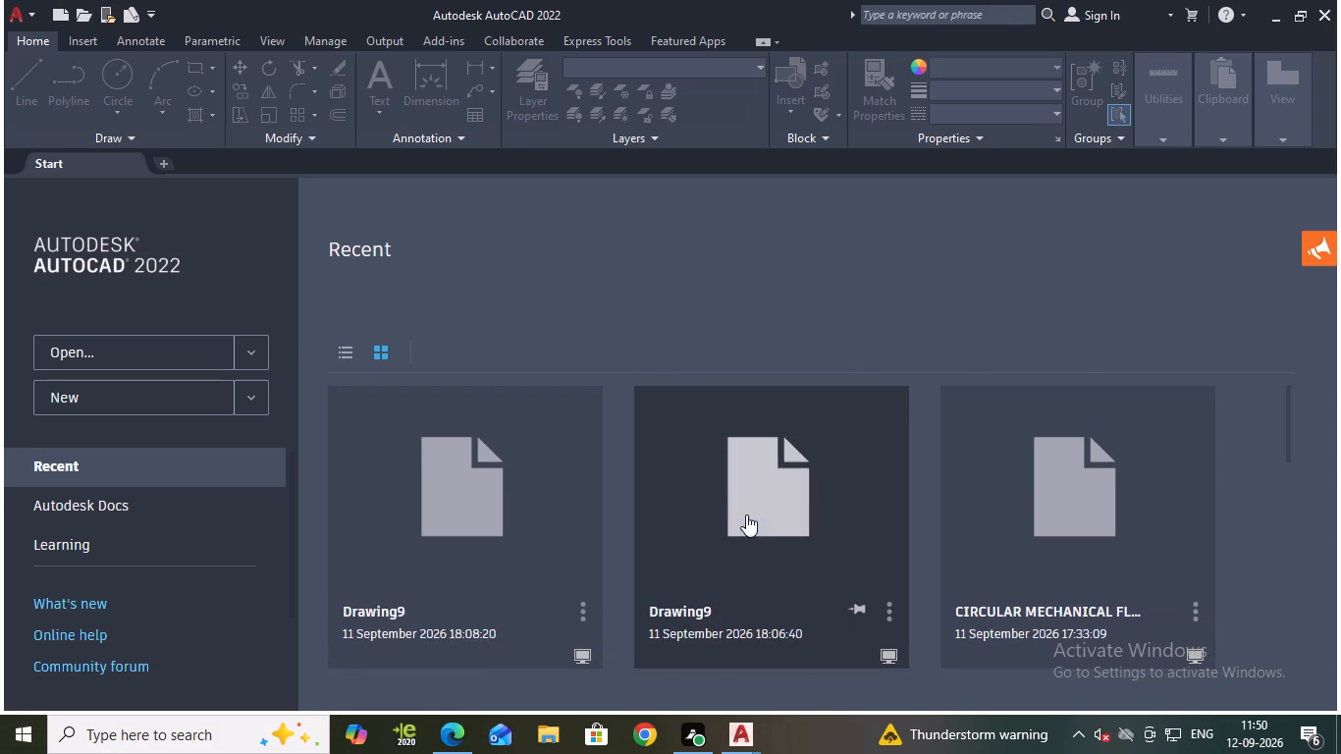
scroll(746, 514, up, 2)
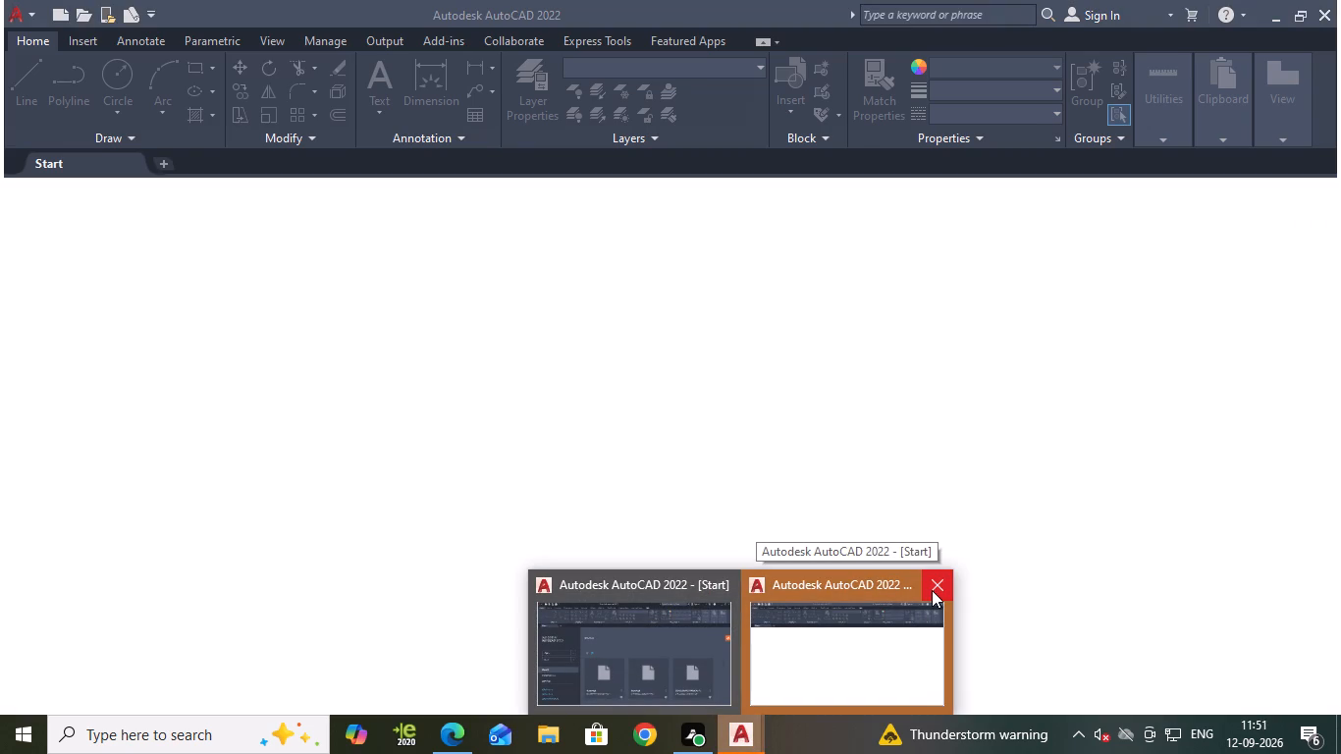
Close the duplicate blank AutoCAD window and bring the remaining Start window to the front.
click(932, 590)
click(709, 665)
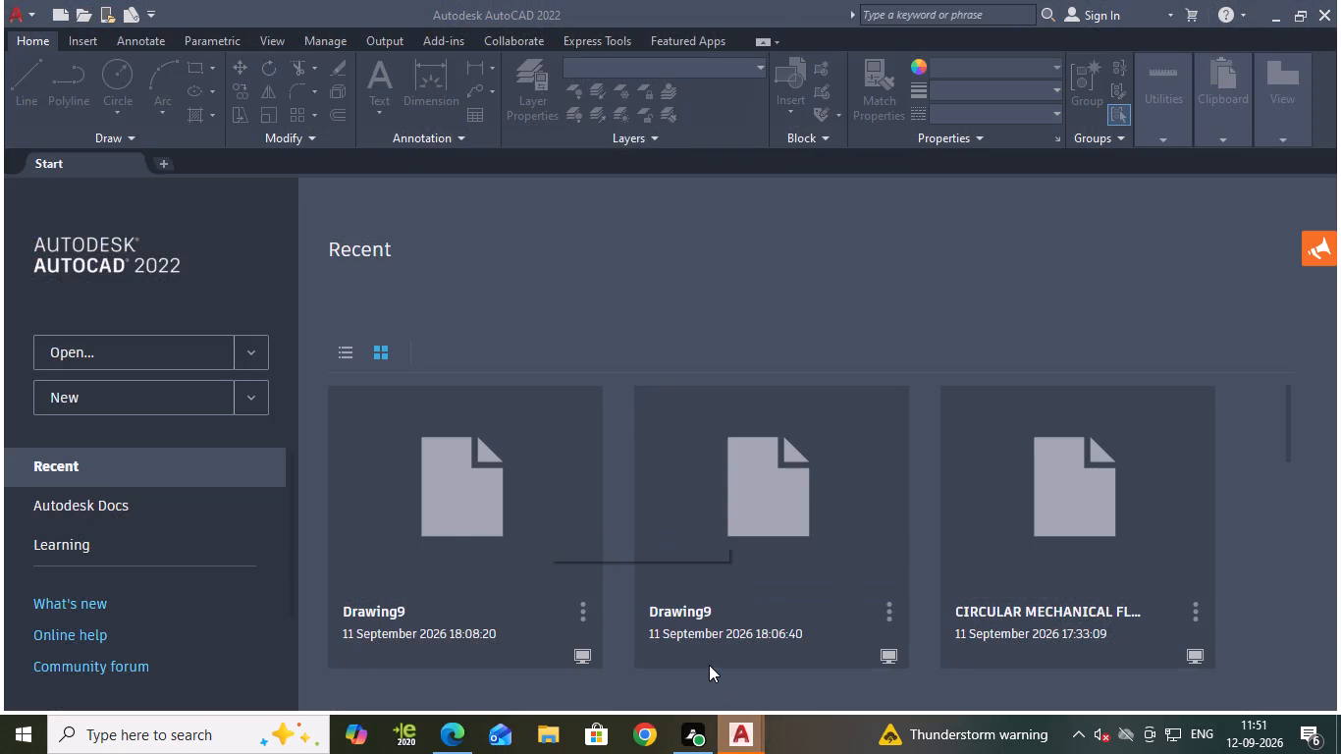
Look through the recent drawings on the Start page for a file to continue from.
scroll(449, 570, down, 4)
scroll(691, 492, down, 3)
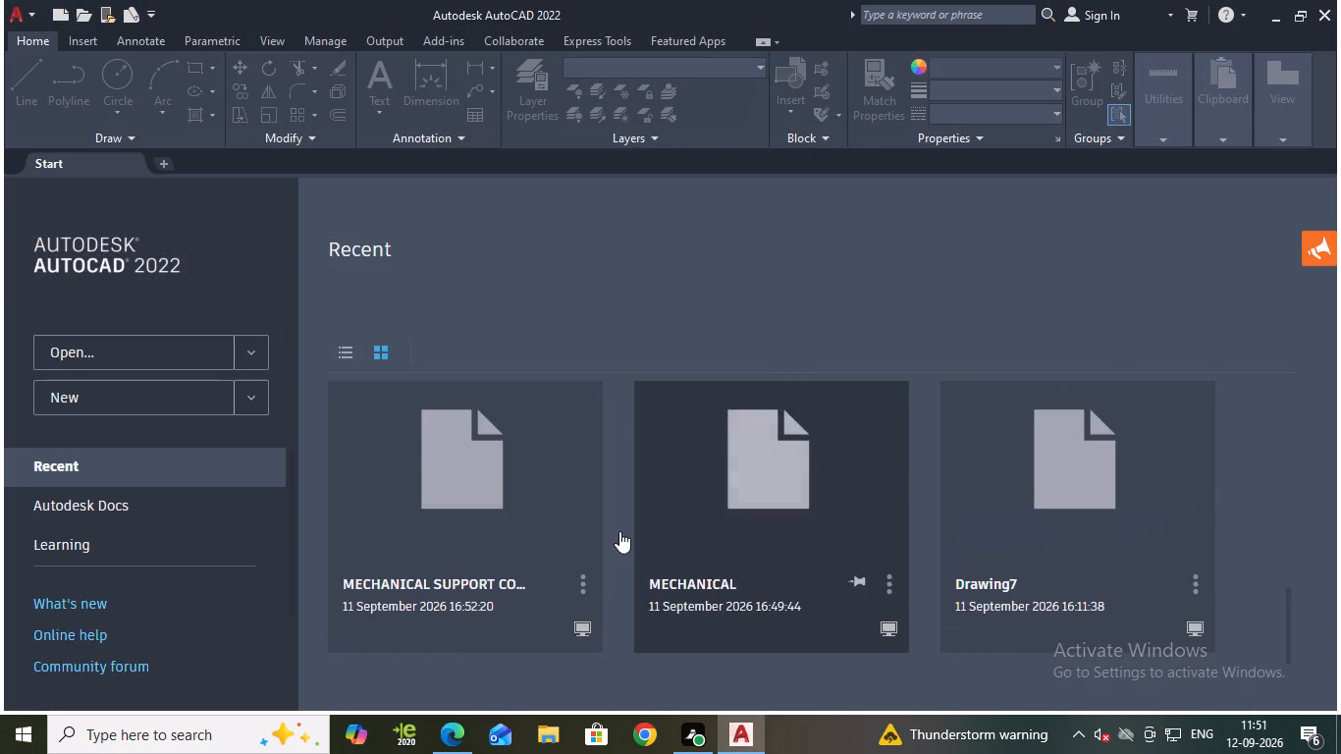
scroll(412, 535, up, 3)
scroll(270, 459, up, 4)
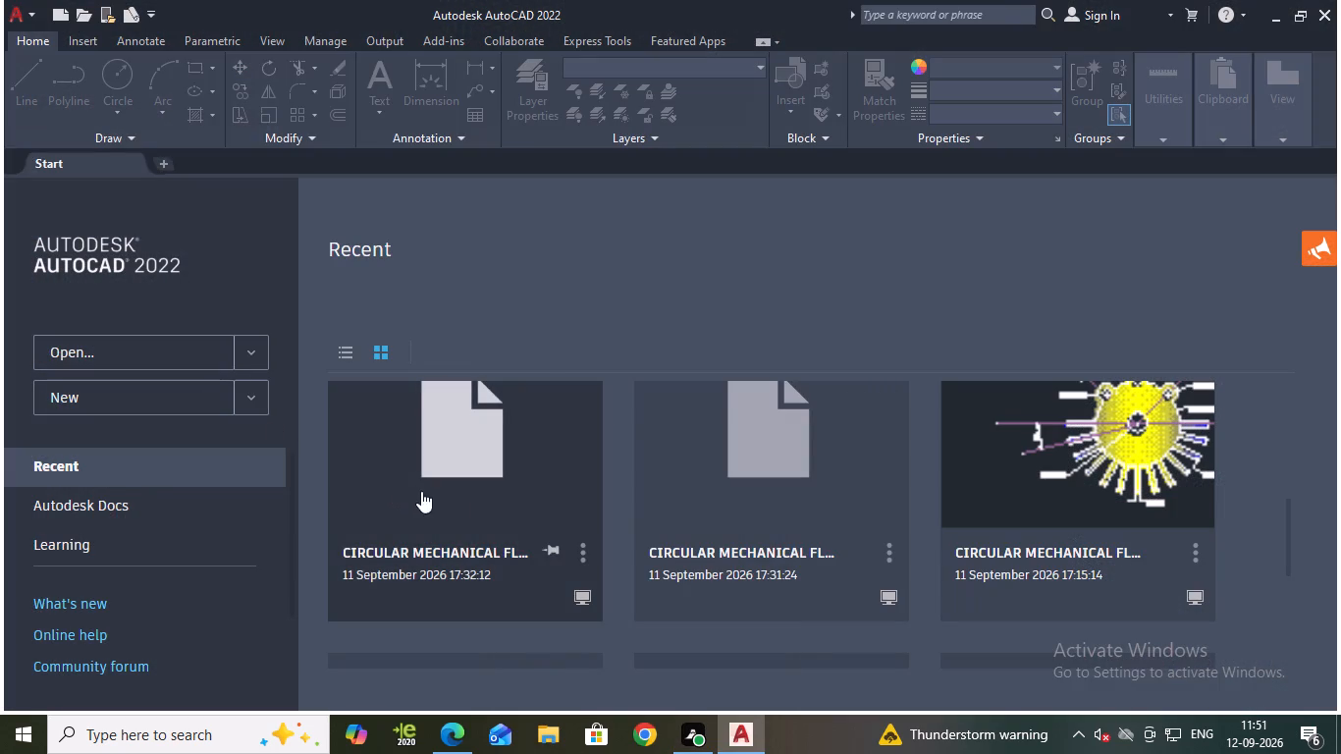
scroll(468, 498, up, 8)
scroll(745, 544, down, 1)
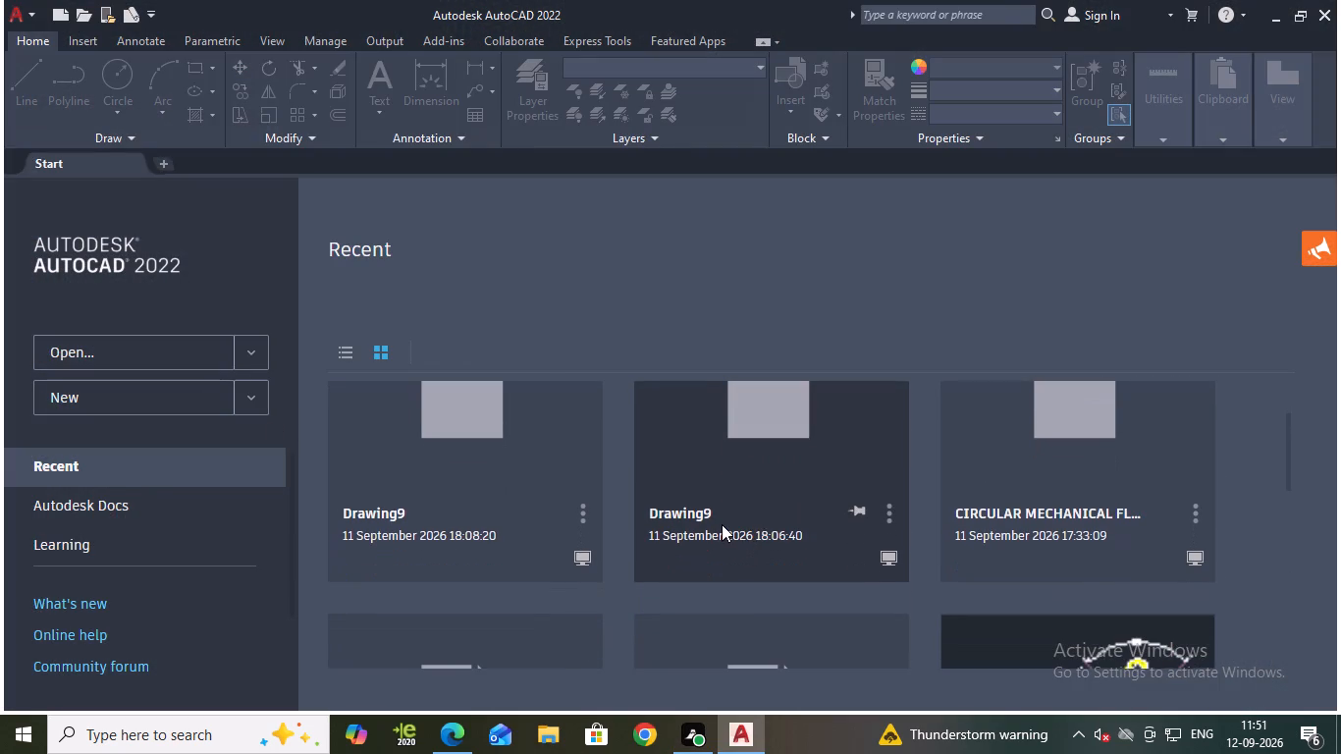
scroll(722, 524, down, 3)
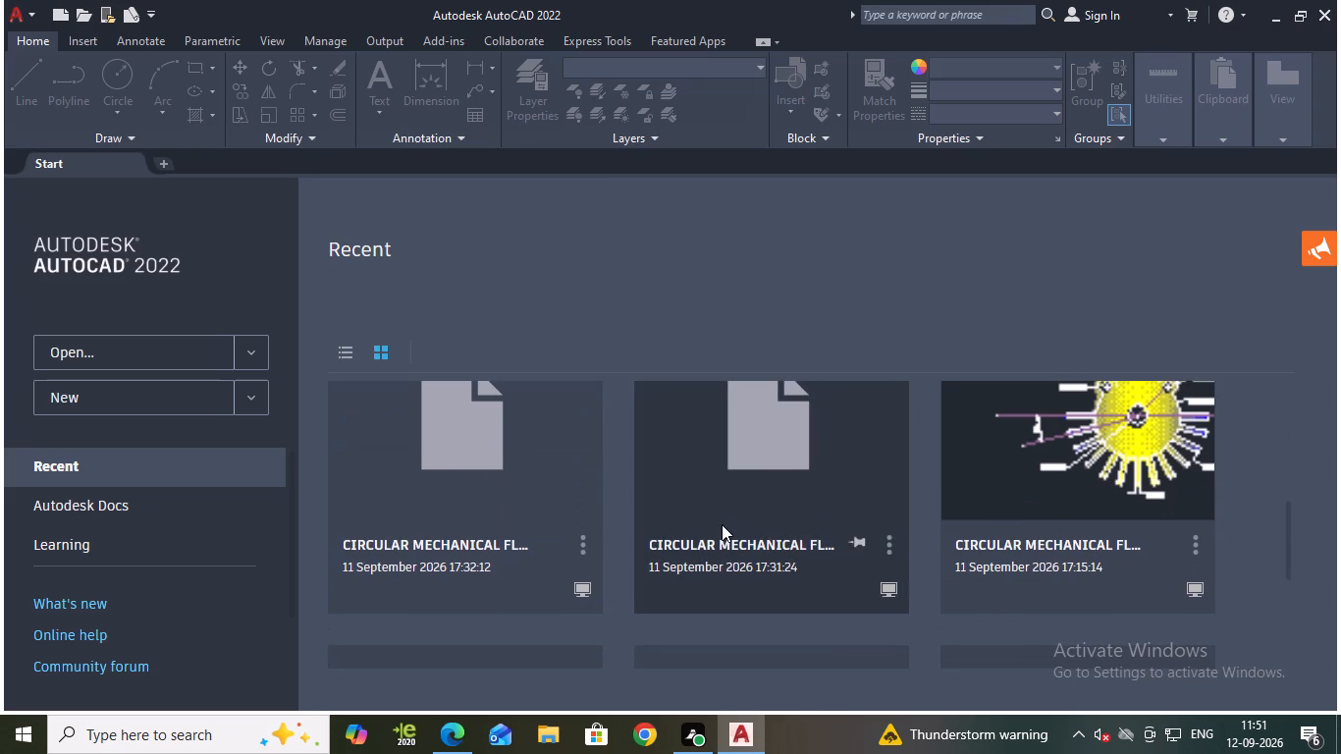
scroll(722, 524, down, 8)
scroll(632, 556, down, 3)
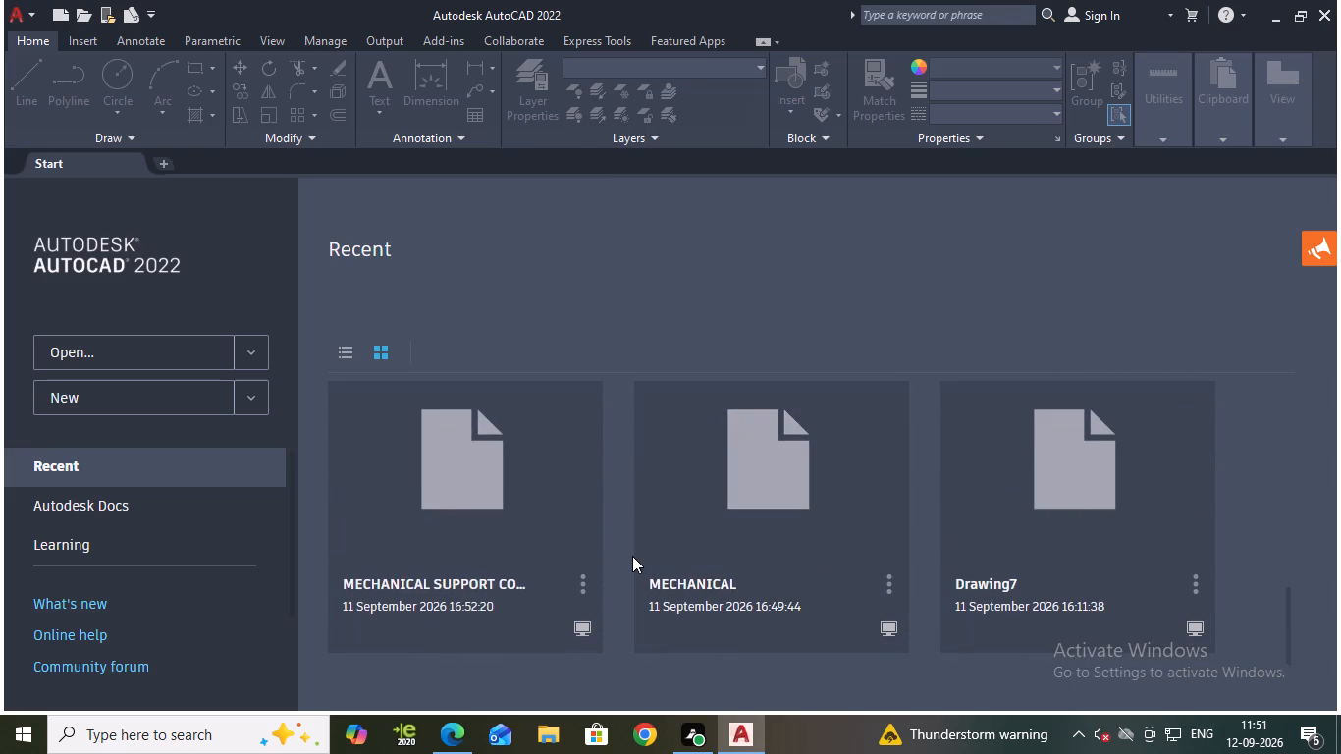
scroll(632, 556, up, 15)
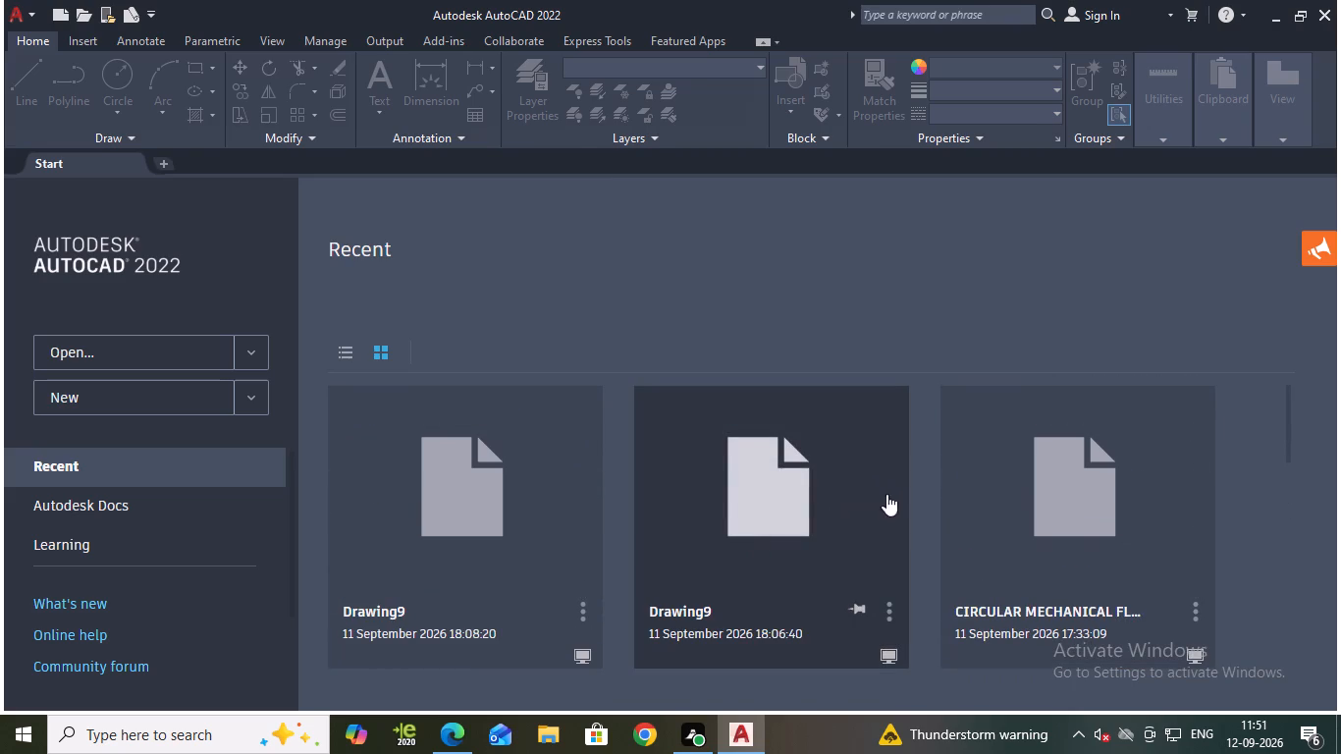
Create a new blank drawing from the Start page.
click(188, 391)
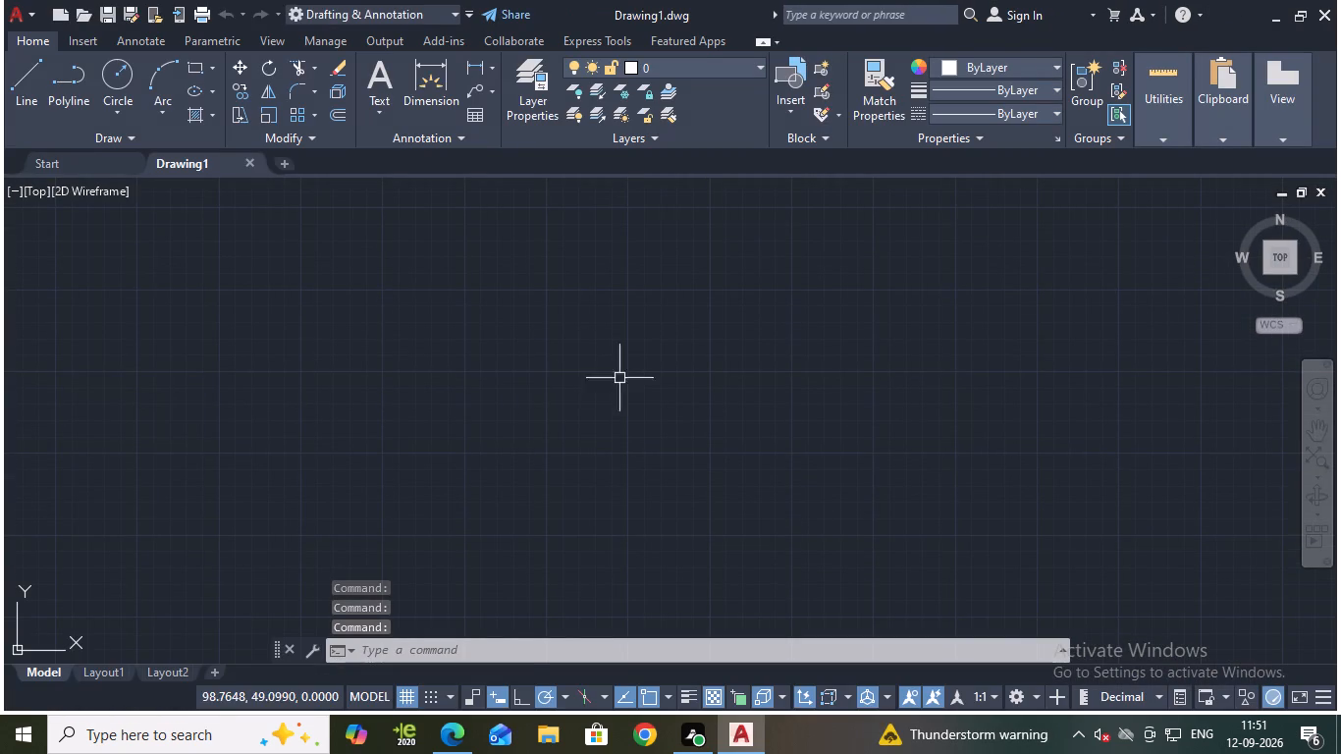
key(Escape)
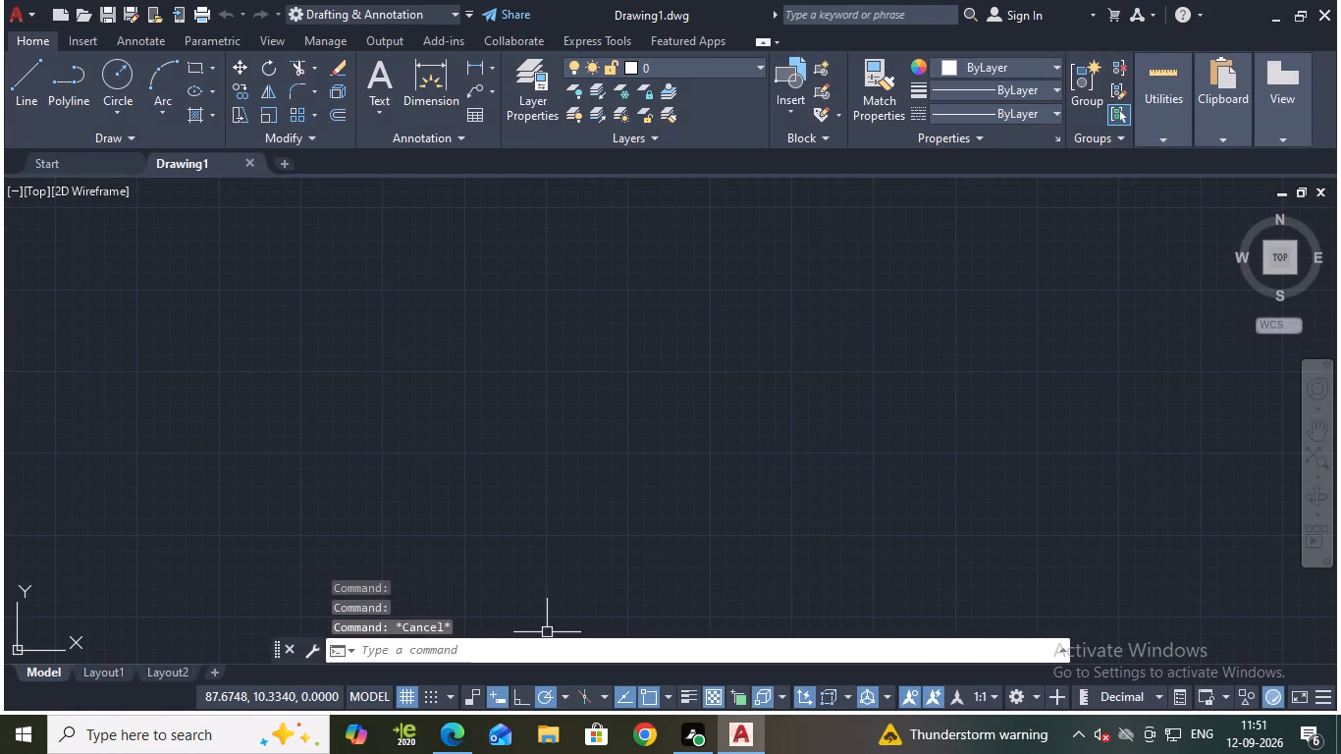
Turn on command logging for the new drawing with LOGFILEON.
click(456, 645)
text(log)
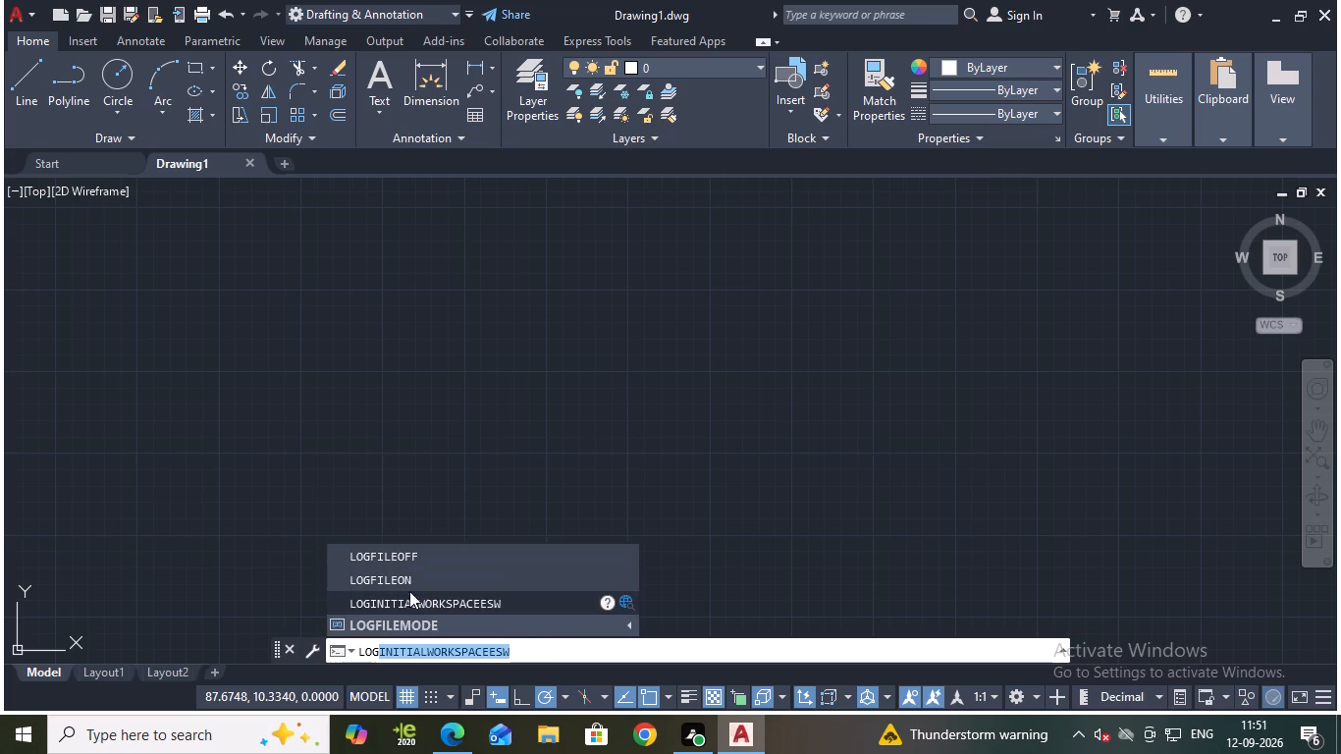
click(379, 577)
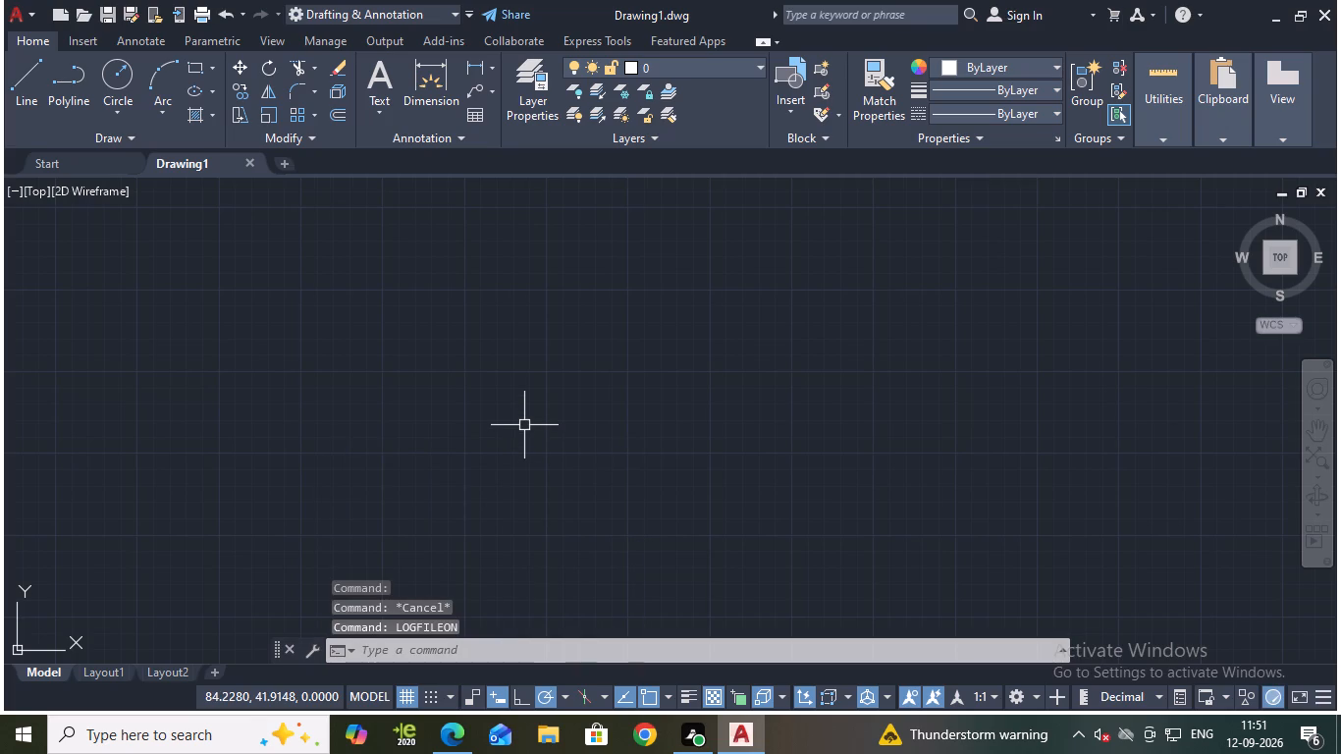
Modify the Standard dimension style to arrow size 3 and text height 4, and set it current.
key(d)
key(Return)
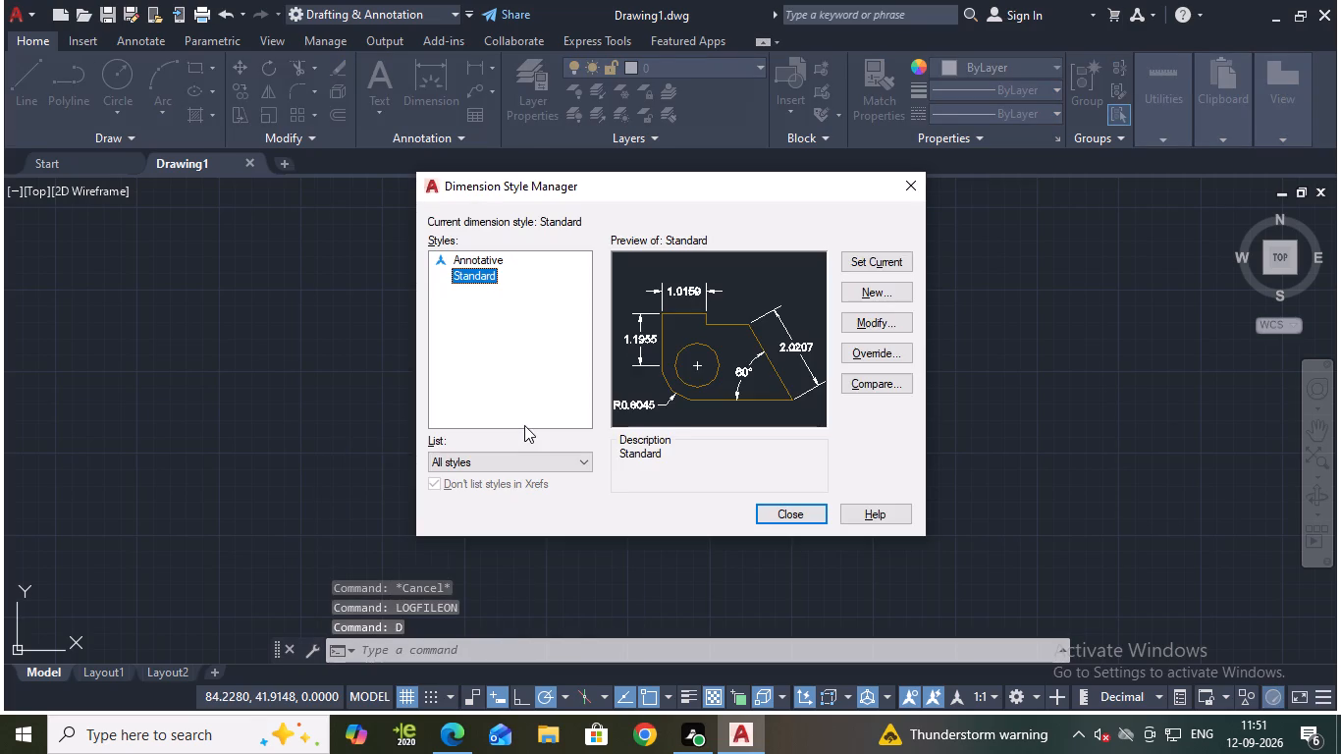
click(889, 316)
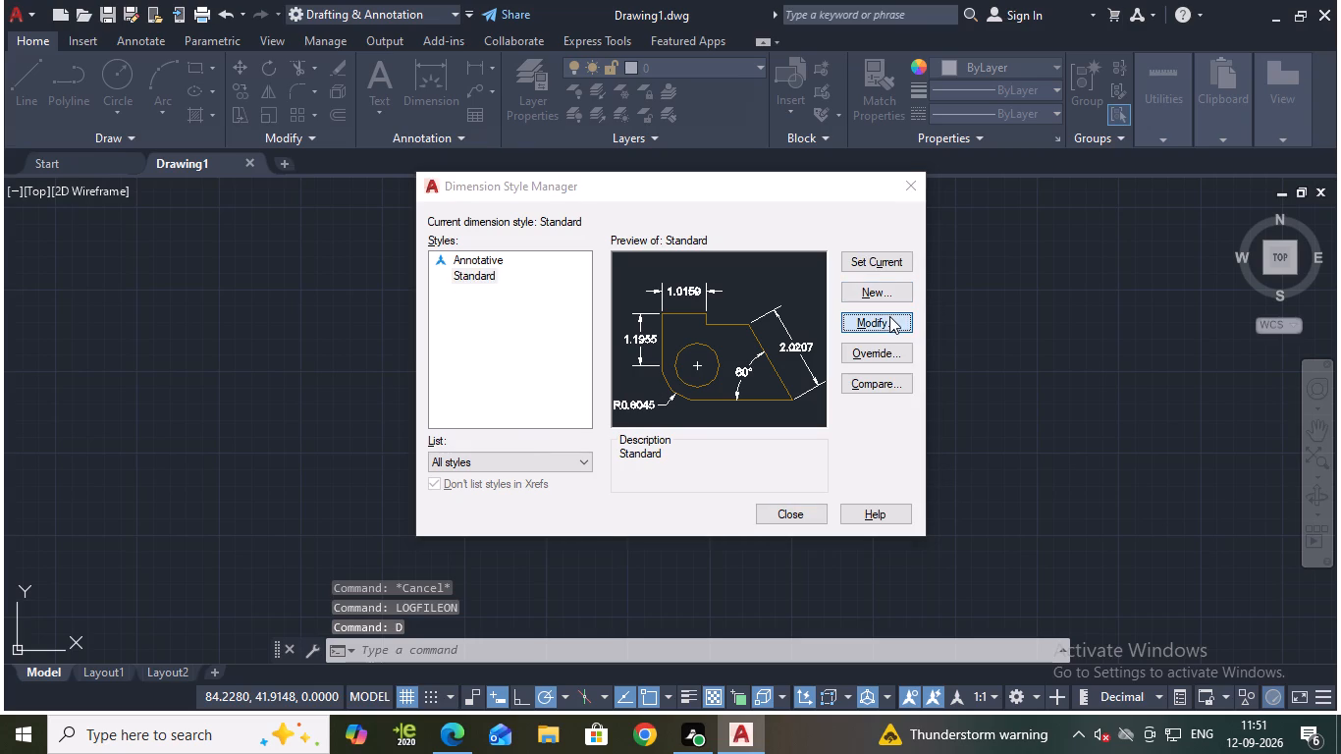
click(509, 144)
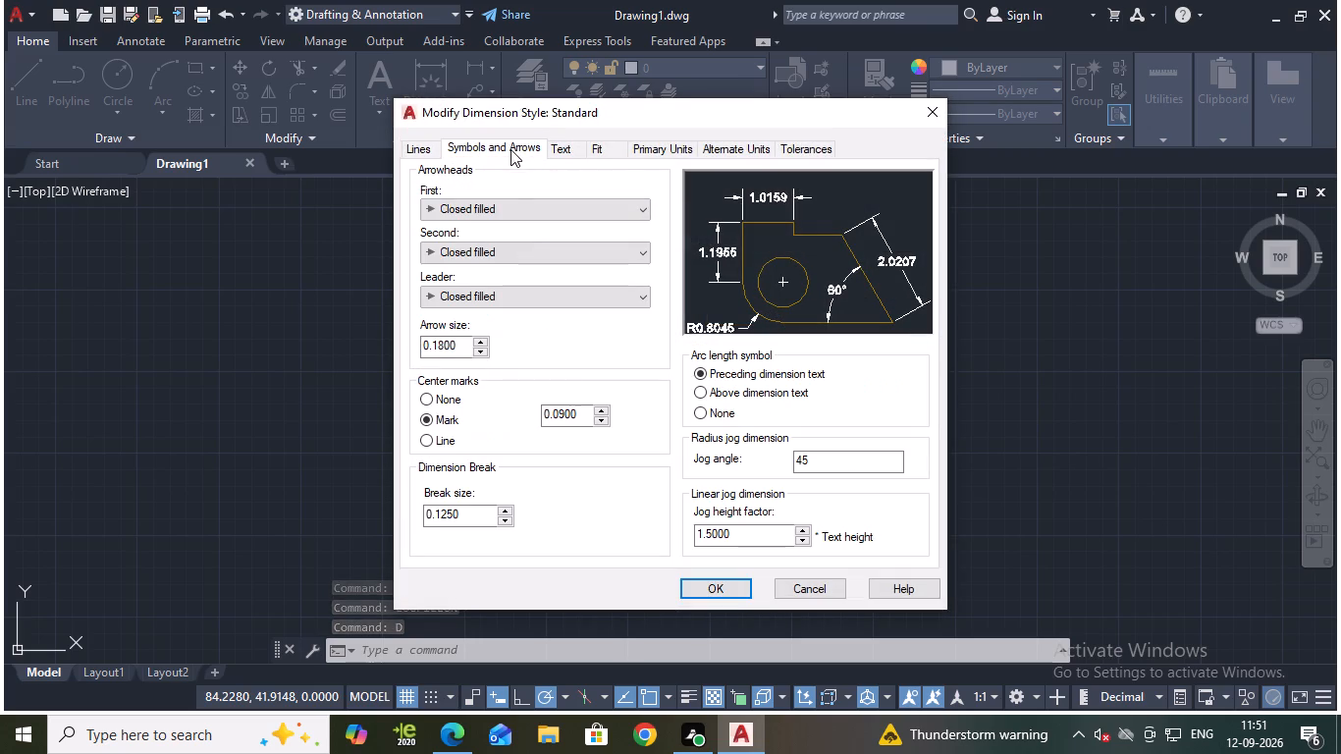
drag(463, 346, 408, 346)
key(3)
key(Return)
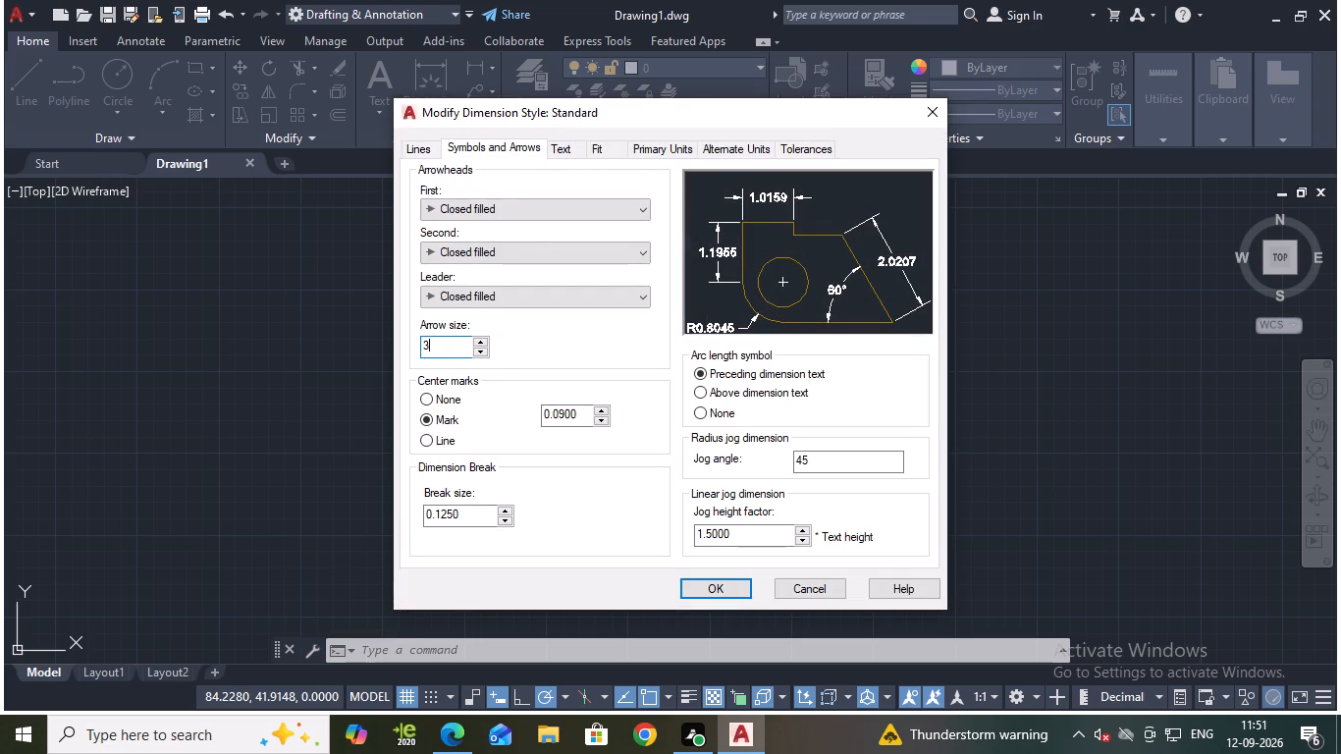
click(567, 143)
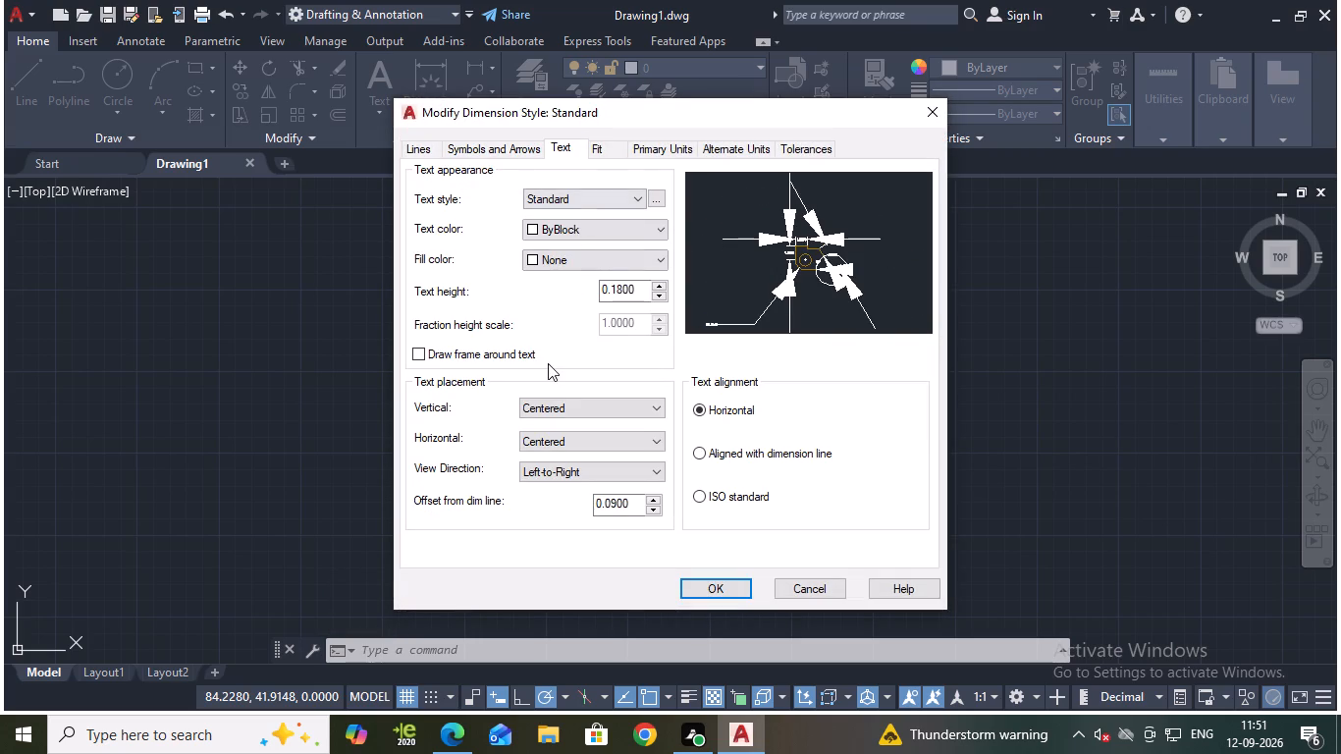
drag(639, 294, 574, 310)
key(4)
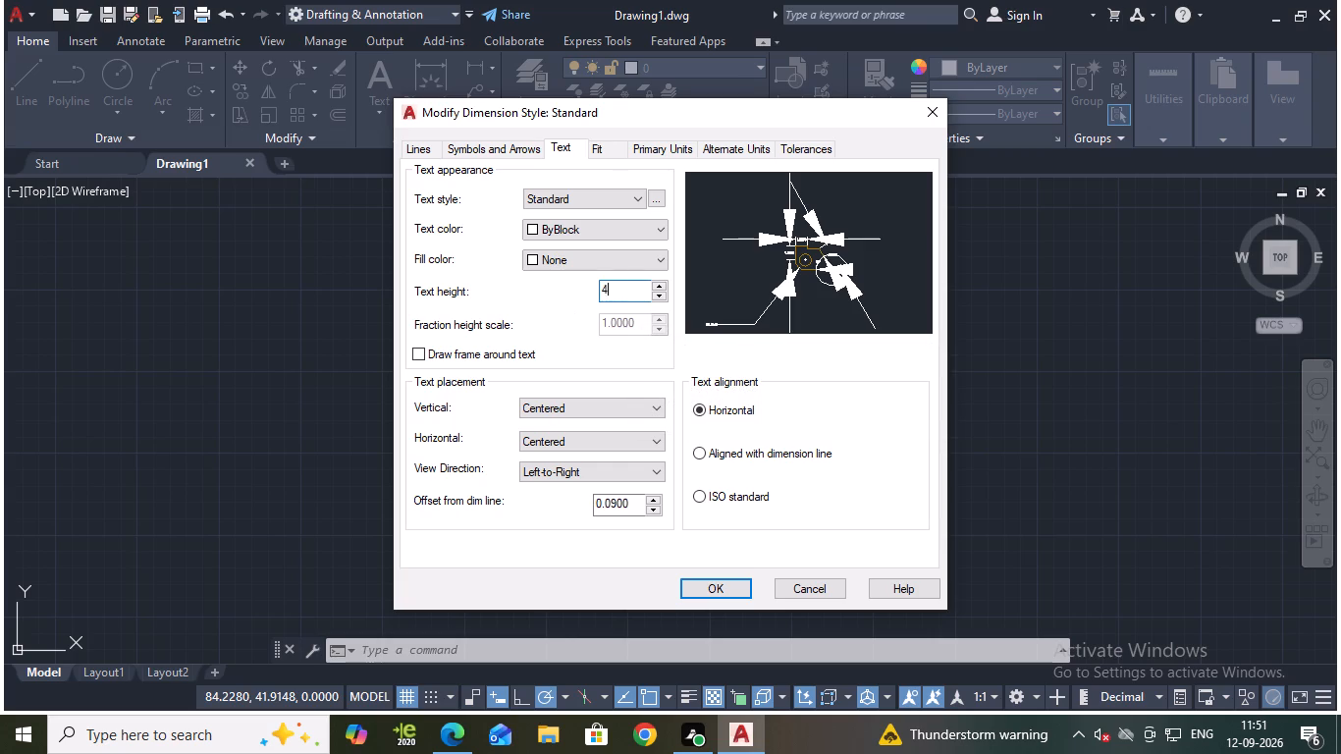
key(Return)
click(723, 583)
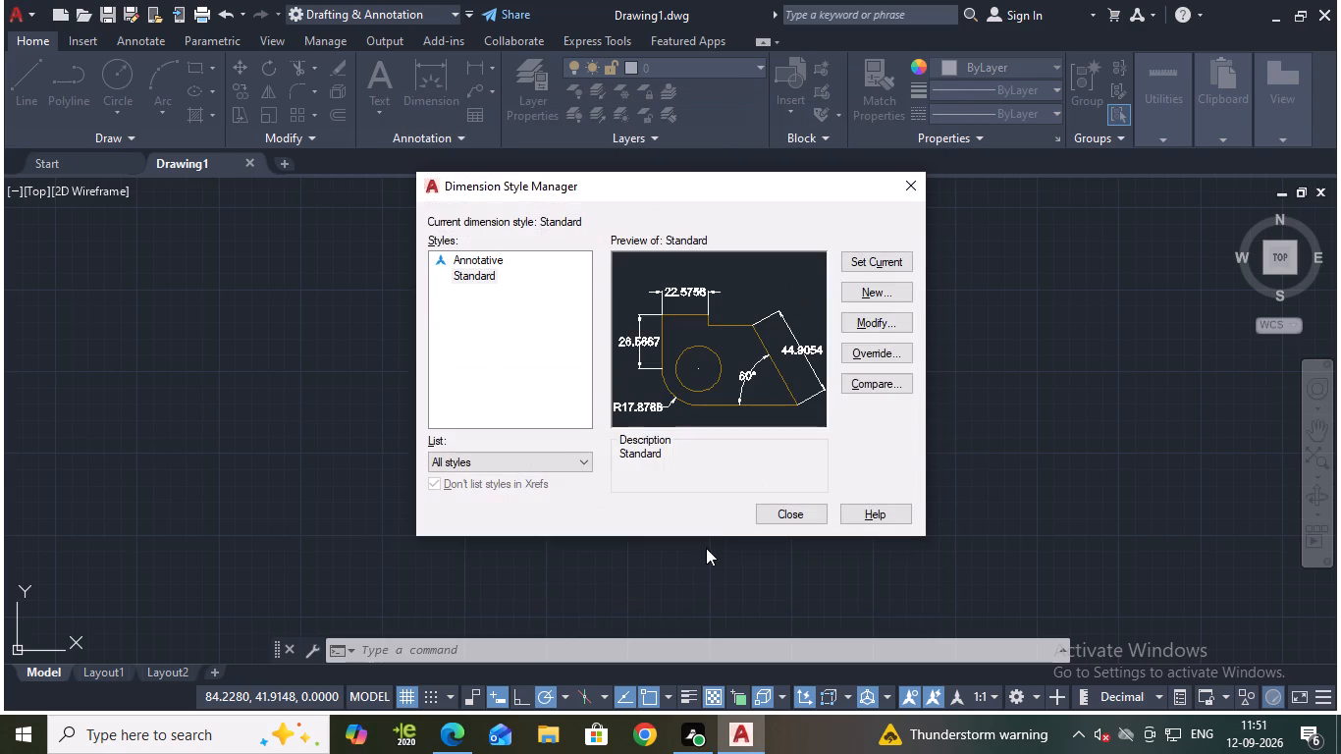
click(890, 259)
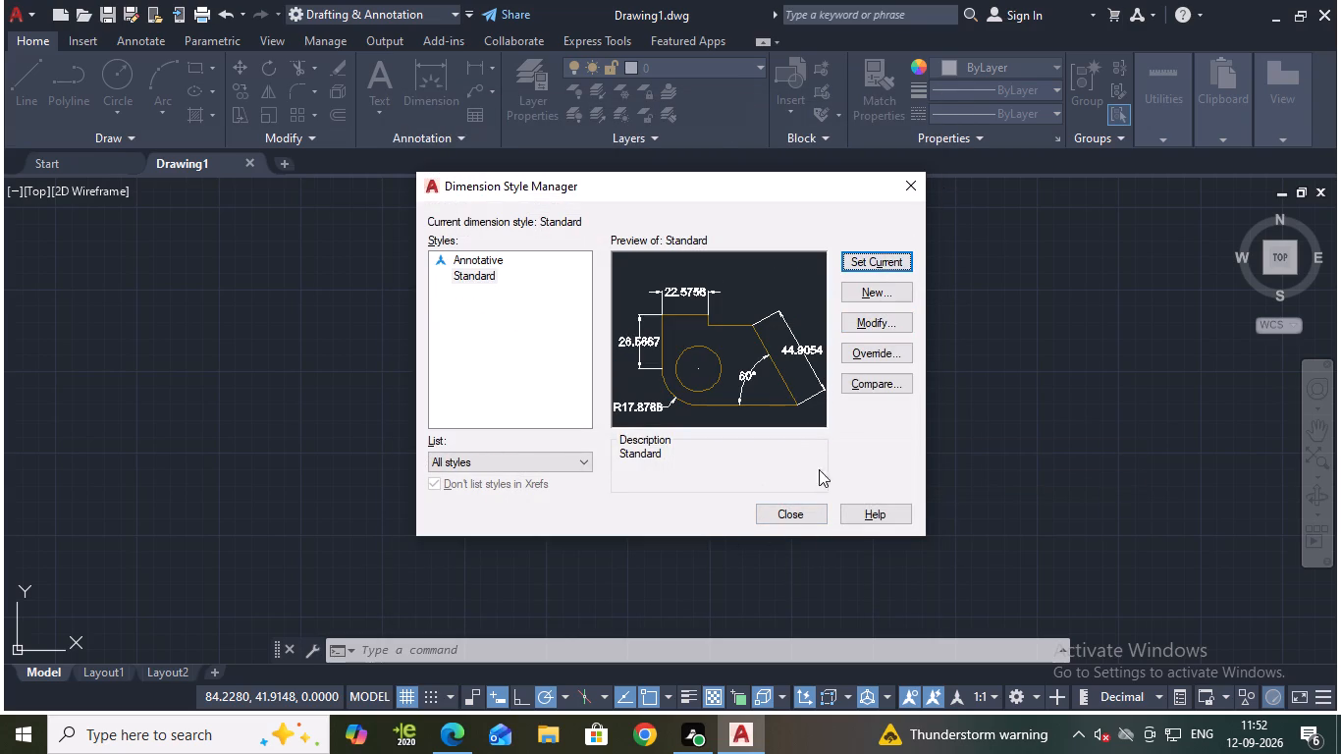
click(783, 521)
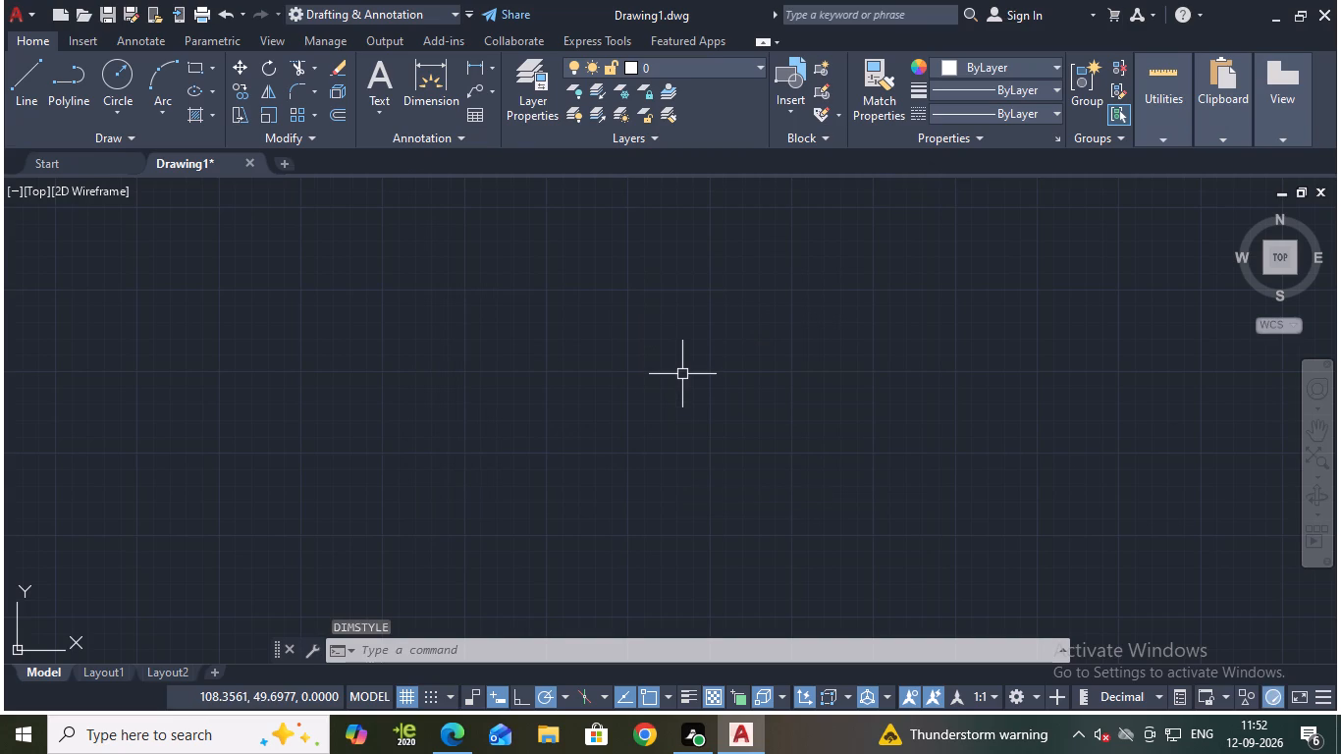
Set the drawing limits from 0,0 to 1000,1000 and fit the whole limits area with Zoom All.
text(limits)
key(Return)
text(0,0)
key(Return)
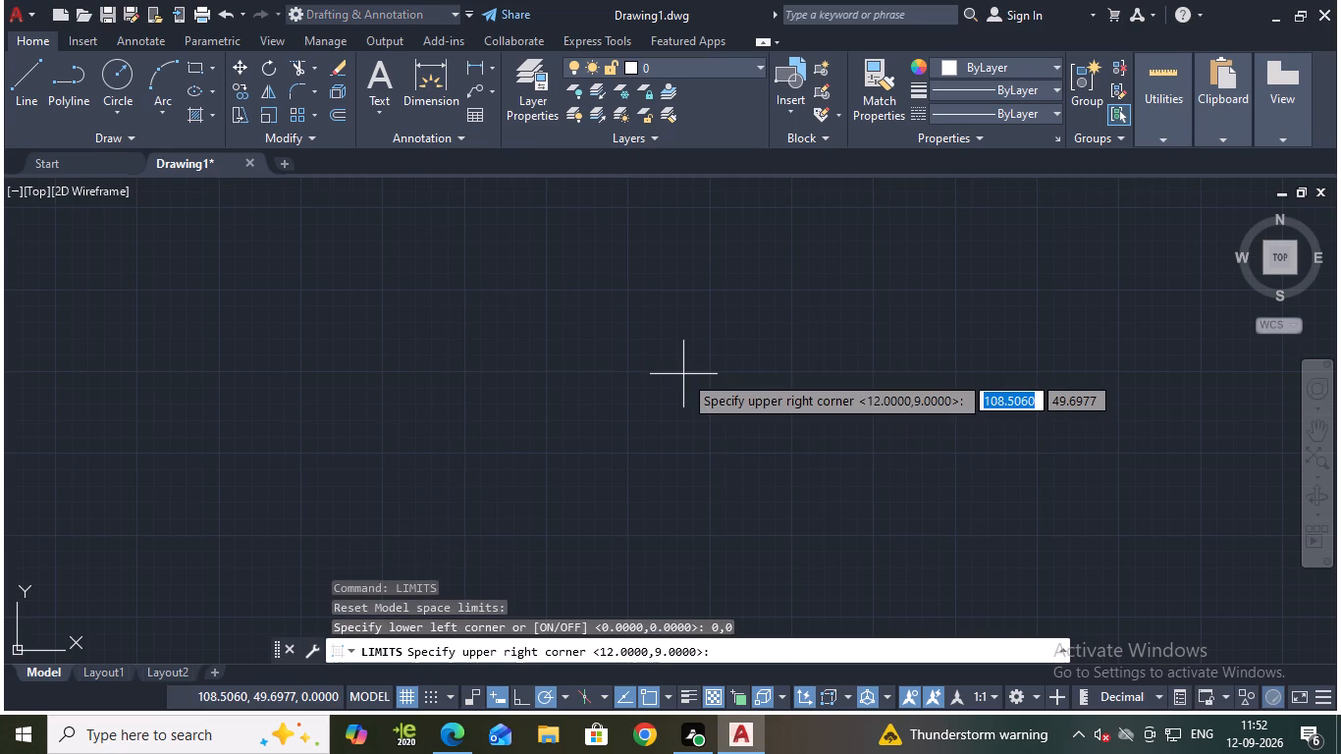
text(1000)
text(,1000)
key(Return)
key(z)
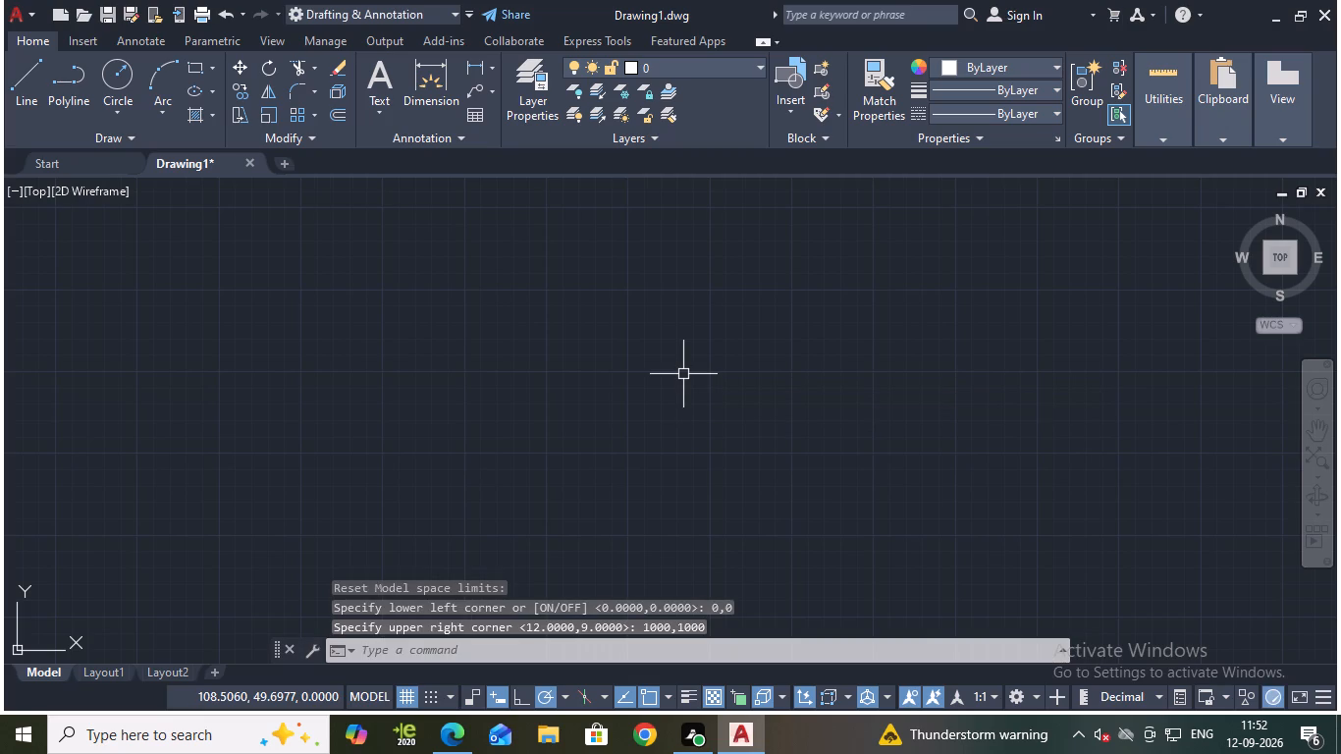
key(Return)
key(a)
key(Return)
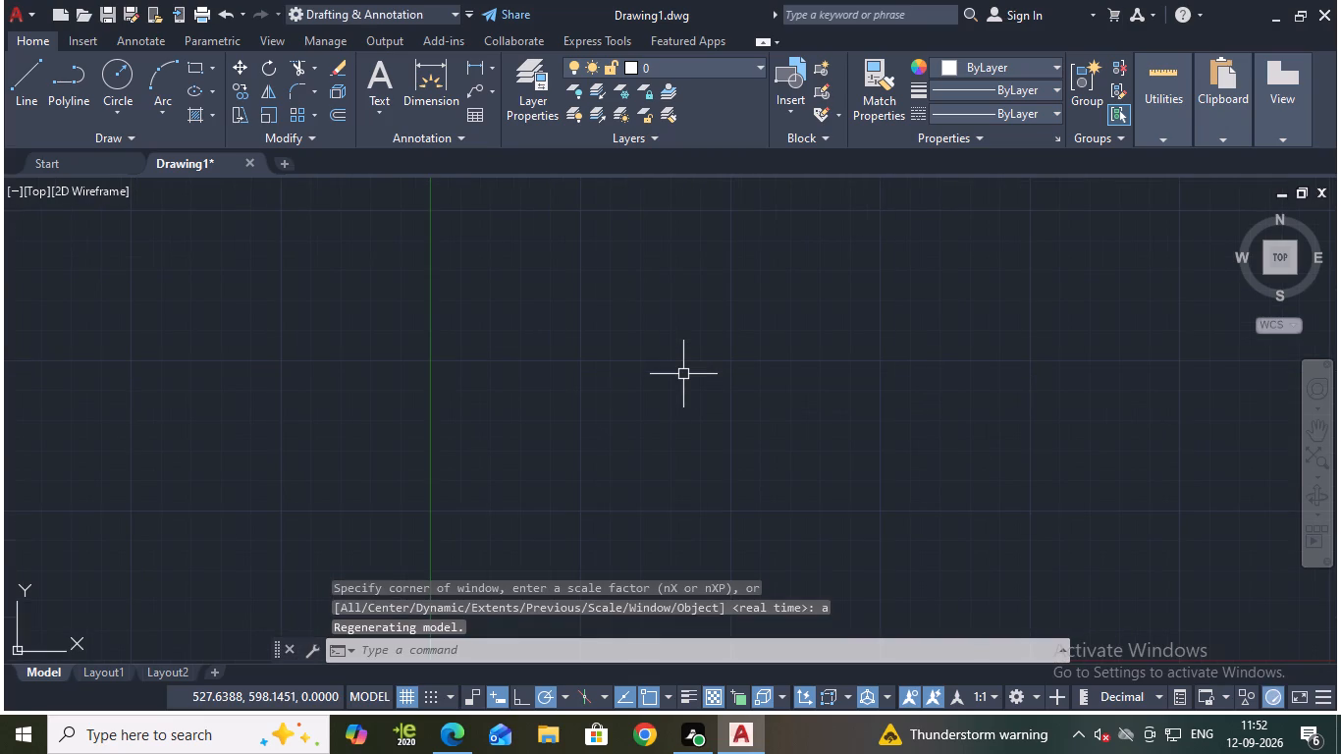
Configure the drawing units to length precision 0 and an insertion scale in millimeters.
text(unit)
key(s)
key(Return)
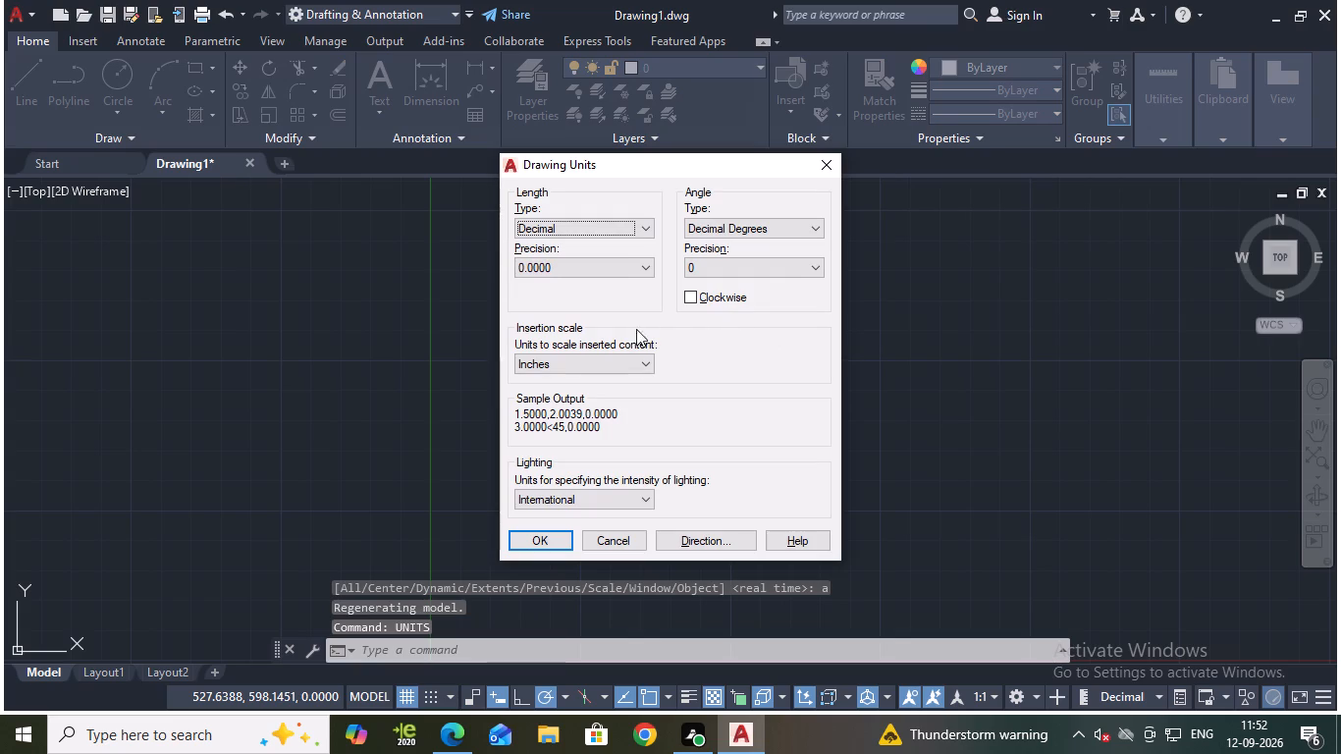
click(608, 260)
click(524, 284)
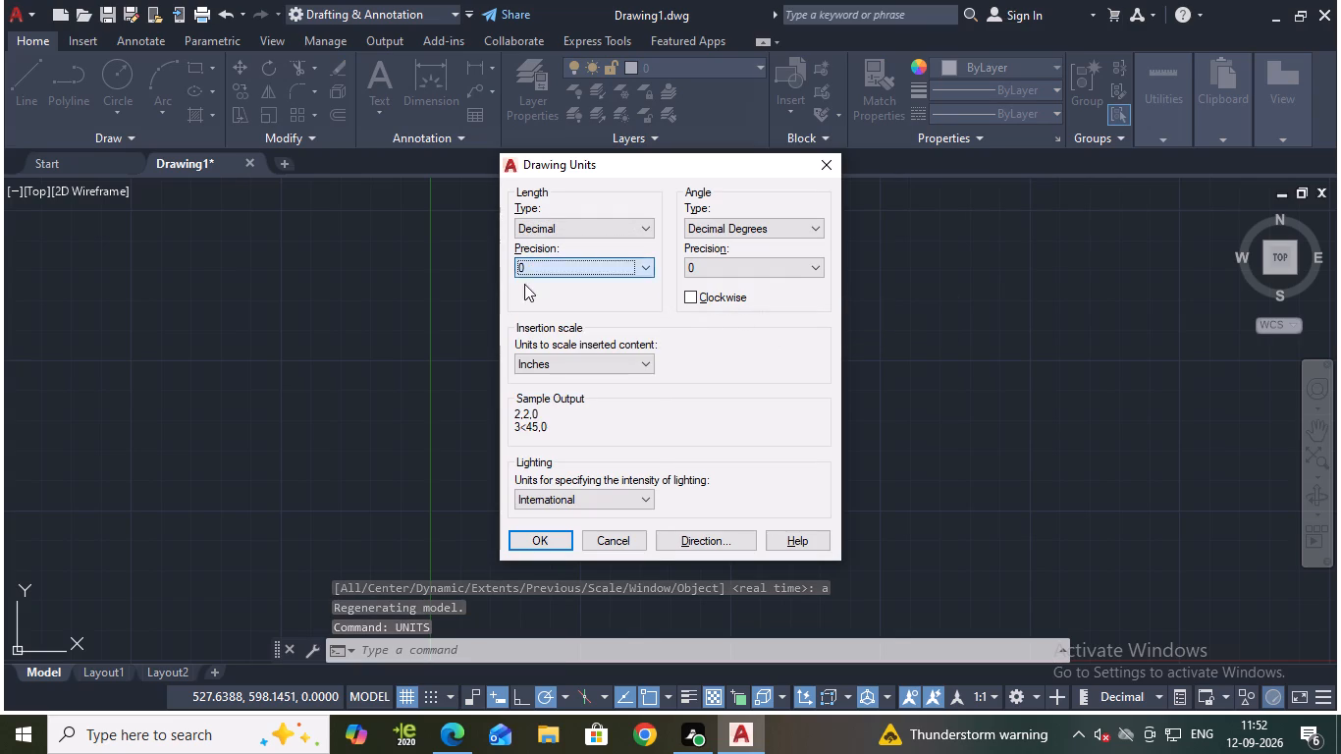
click(594, 357)
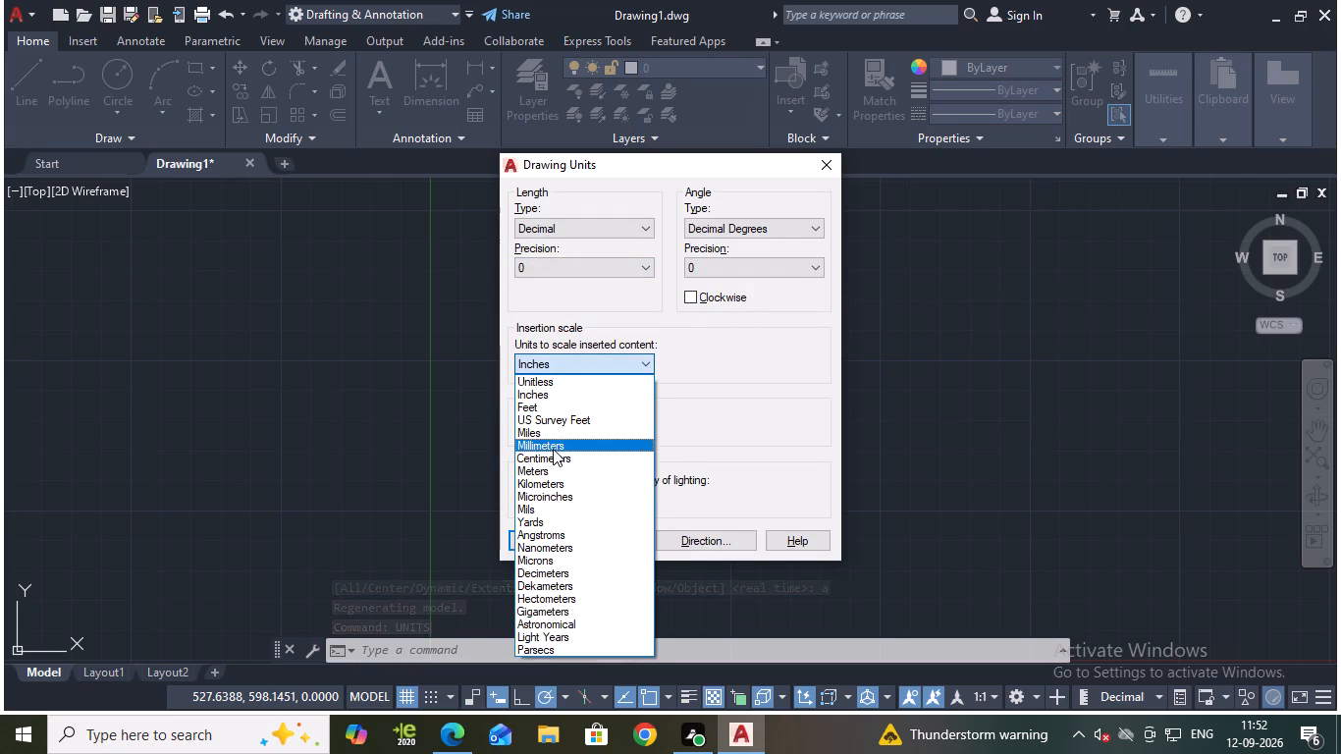
click(553, 449)
click(543, 541)
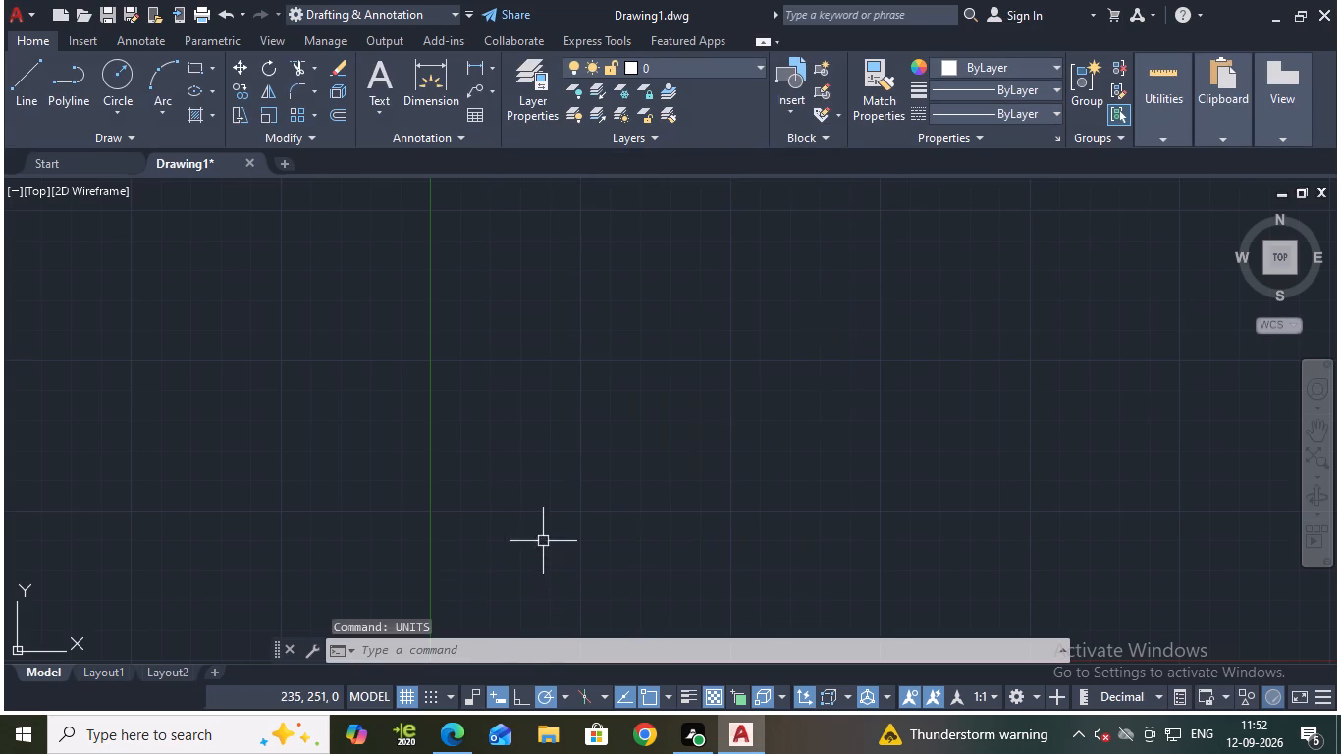
Draw a horizontal 68 mm line in the empty drawing as the first edge of the anchor's base.
middle_click(794, 408)
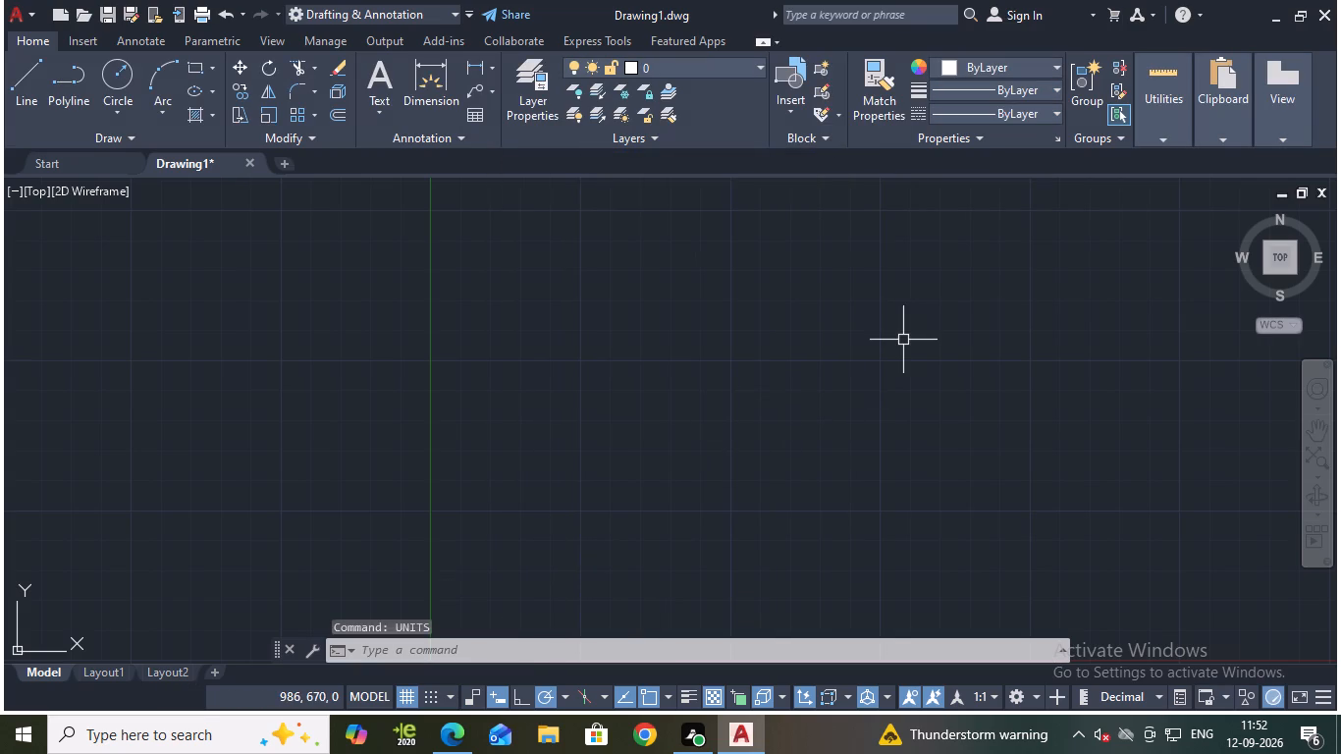
click(25, 82)
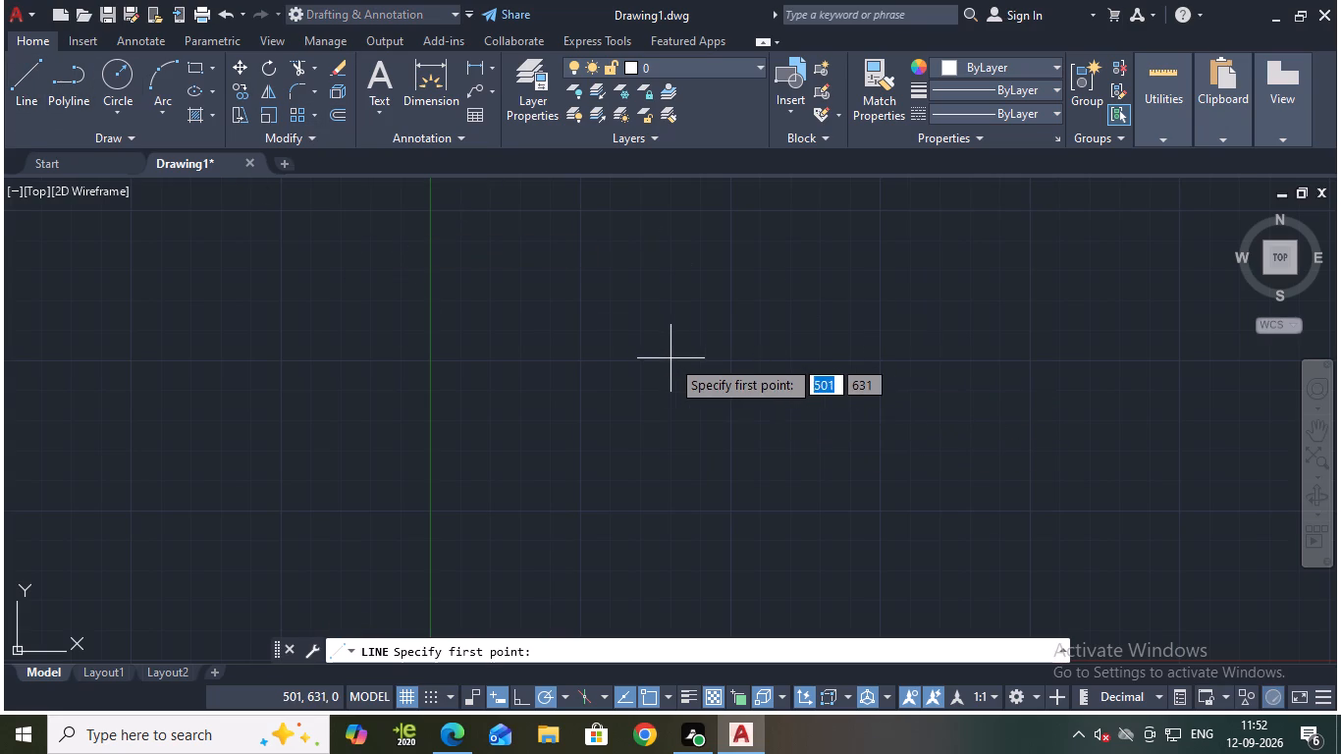
scroll(670, 358, up, 7)
click(672, 323)
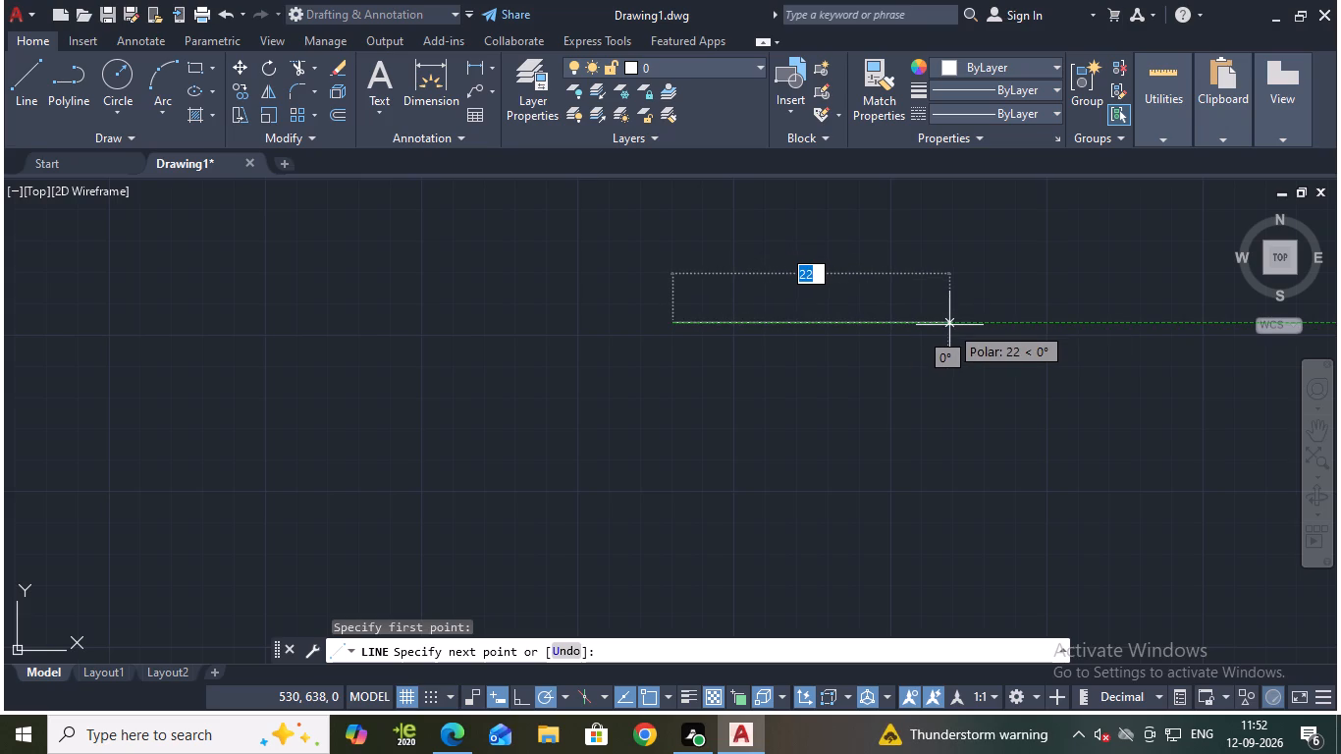
text(68)
key(Return)
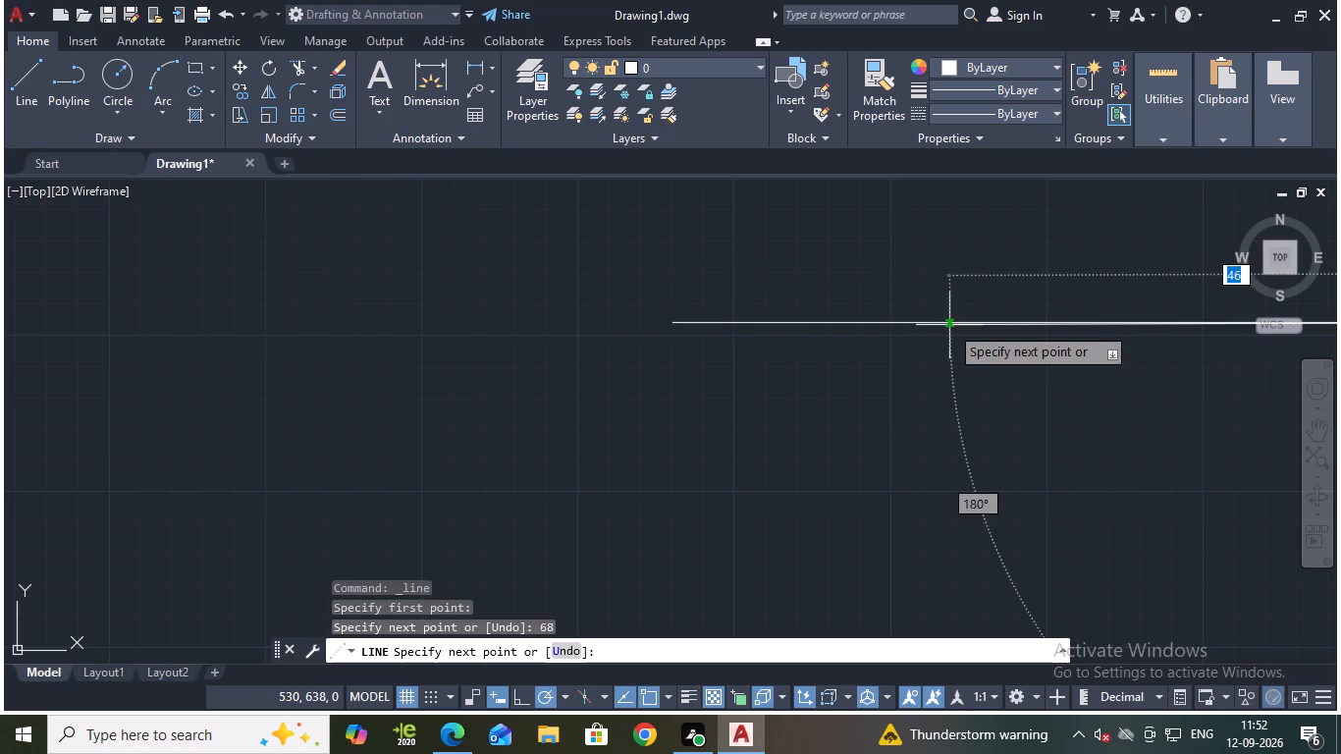
Complete the base as a closed 68 by 2.5 mm rectangle below the existing 68 mm line.
middle_drag(1023, 427, 628, 368)
scroll(839, 366, down, 2)
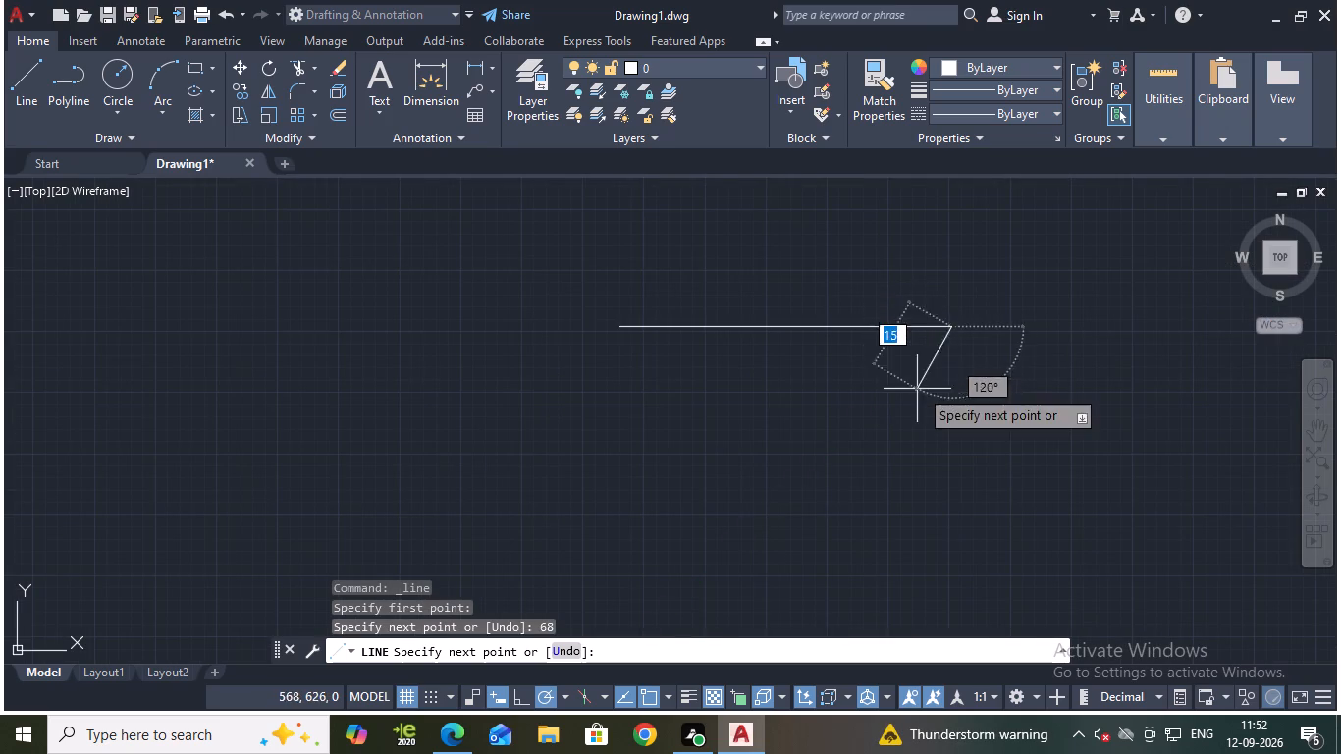
text(2.5)
key(Return)
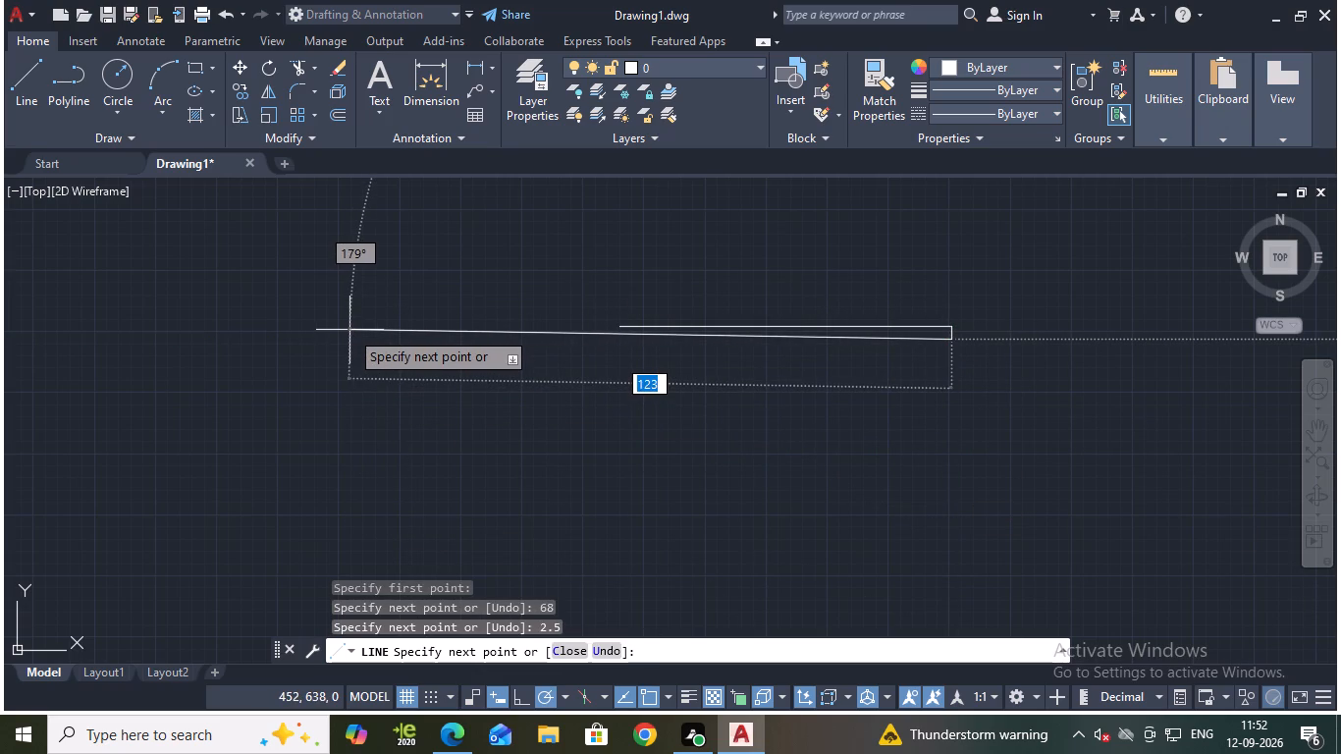
text(68)
key(Return)
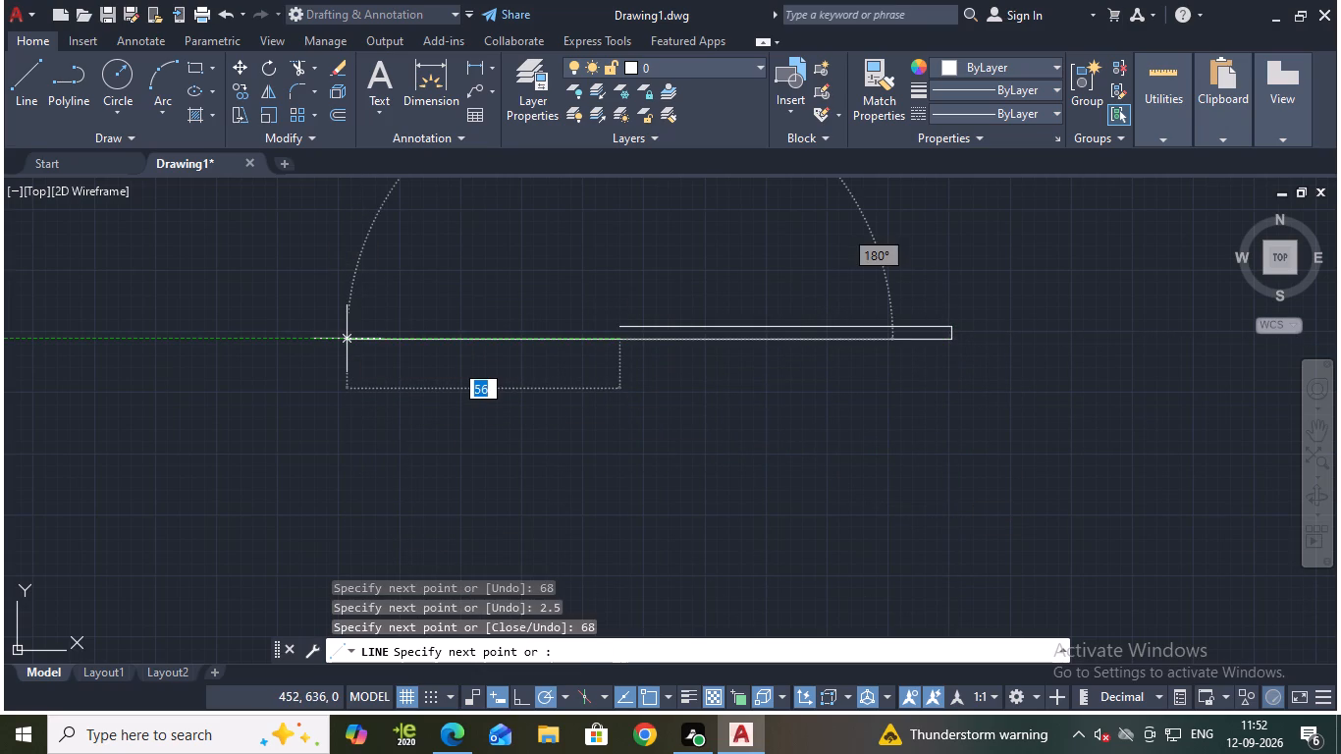
scroll(606, 356, up, 4)
middle_drag(639, 244, 638, 248)
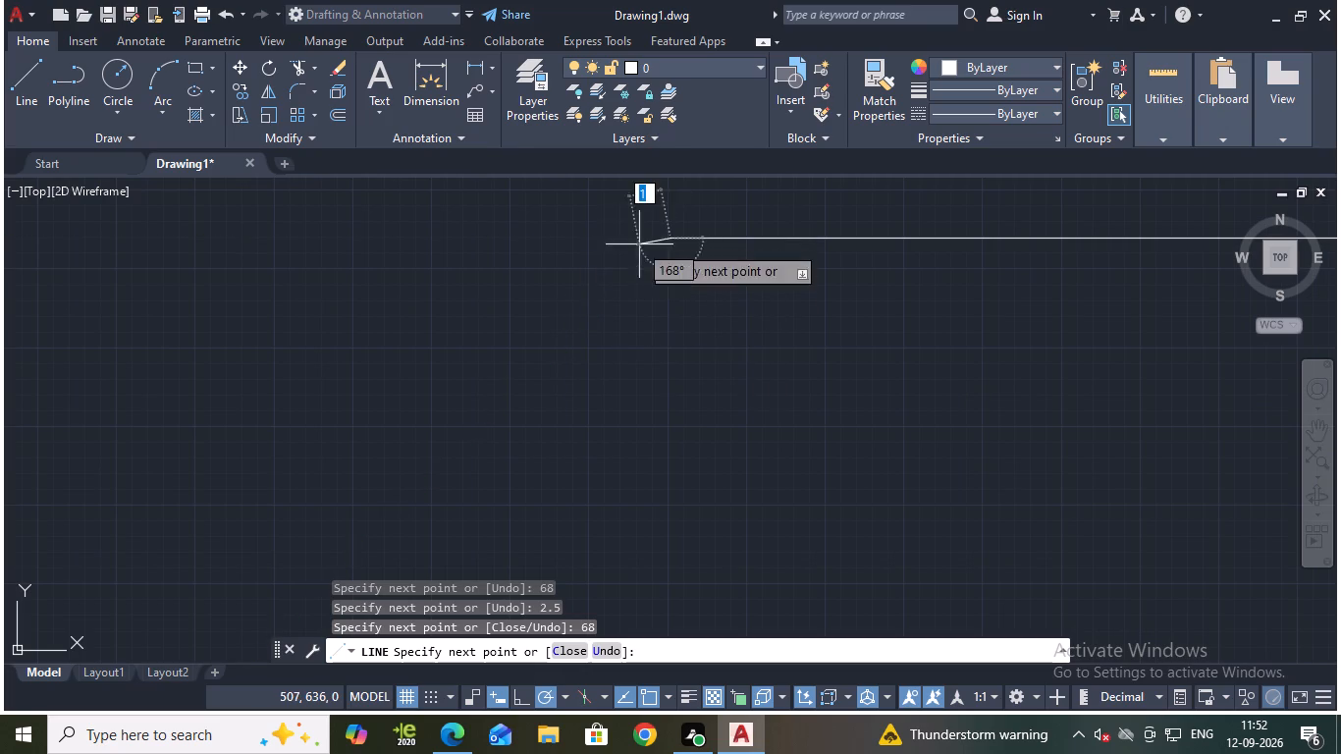
middle_drag(638, 248, 625, 346)
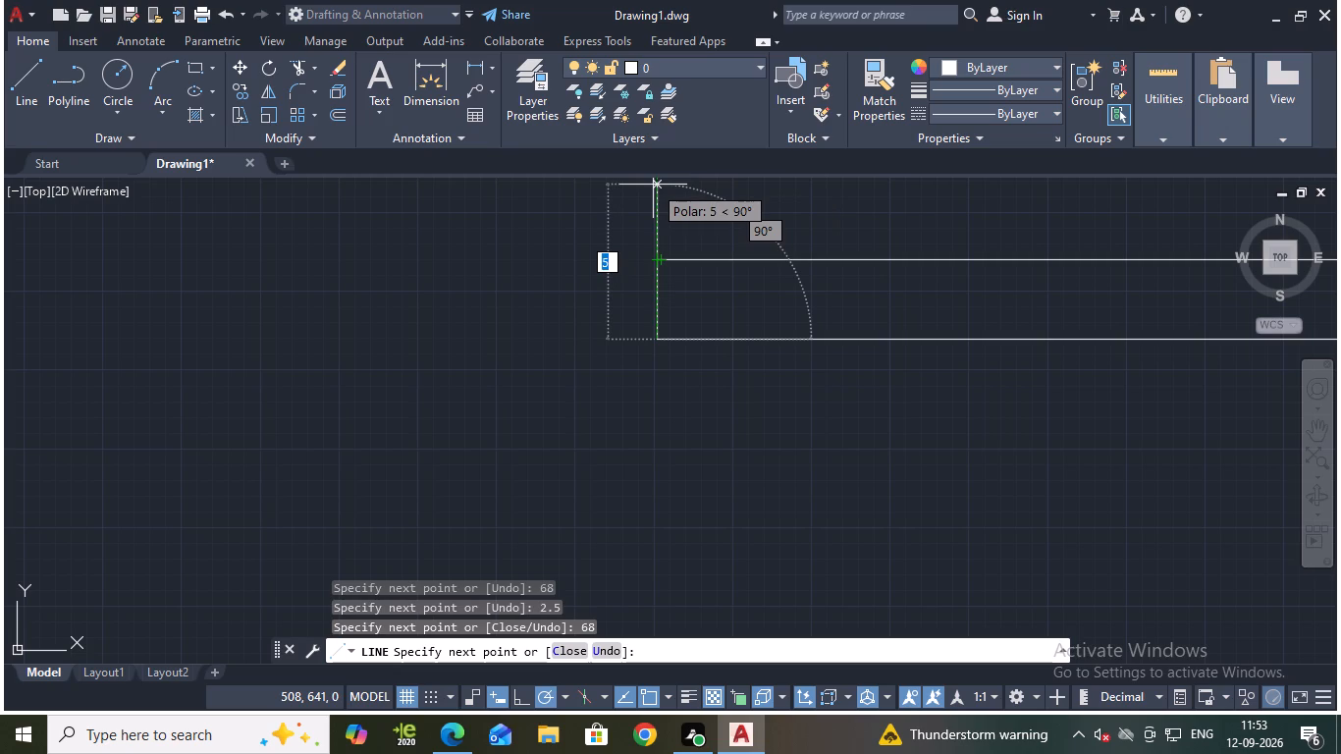
text(2.5)
key(Return)
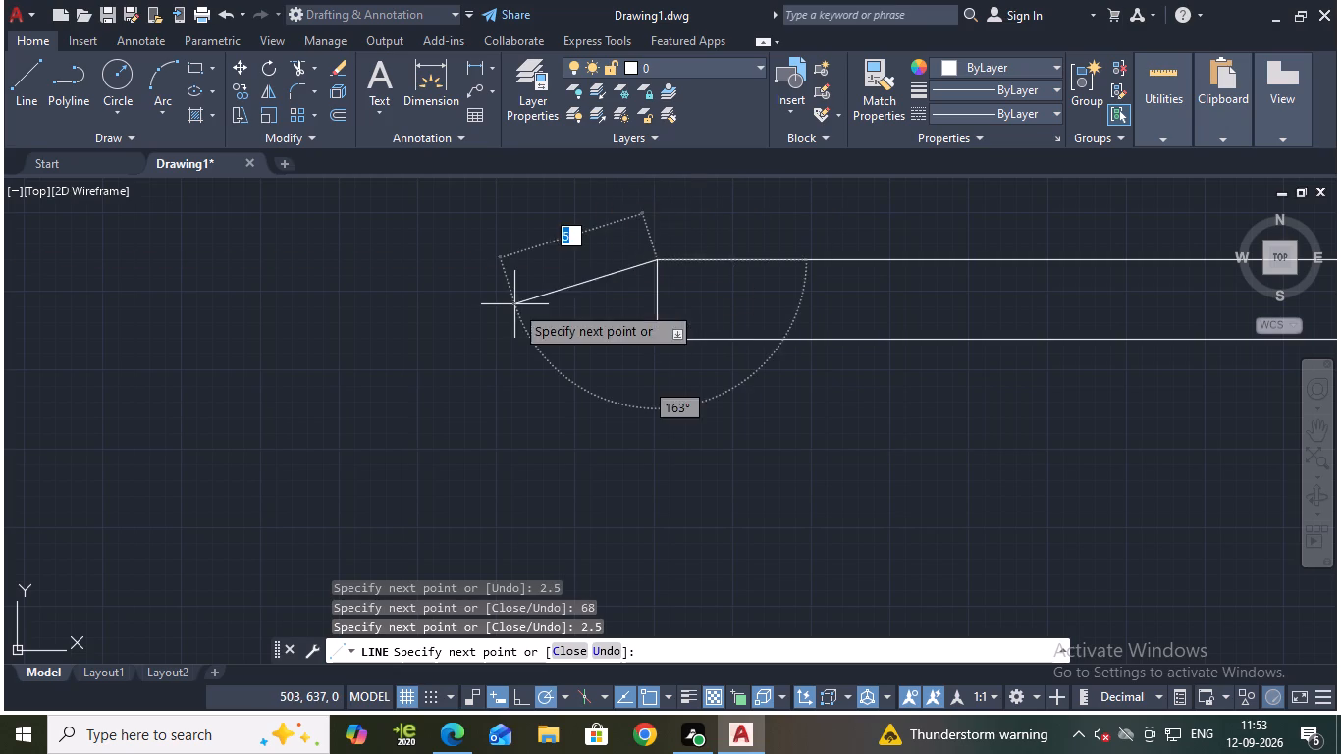
key(Escape)
Draw a vertical 130 mm line upward from the midpoint of the base rectangle's top edge.
scroll(910, 357, down, 2)
middle_drag(997, 410, 684, 482)
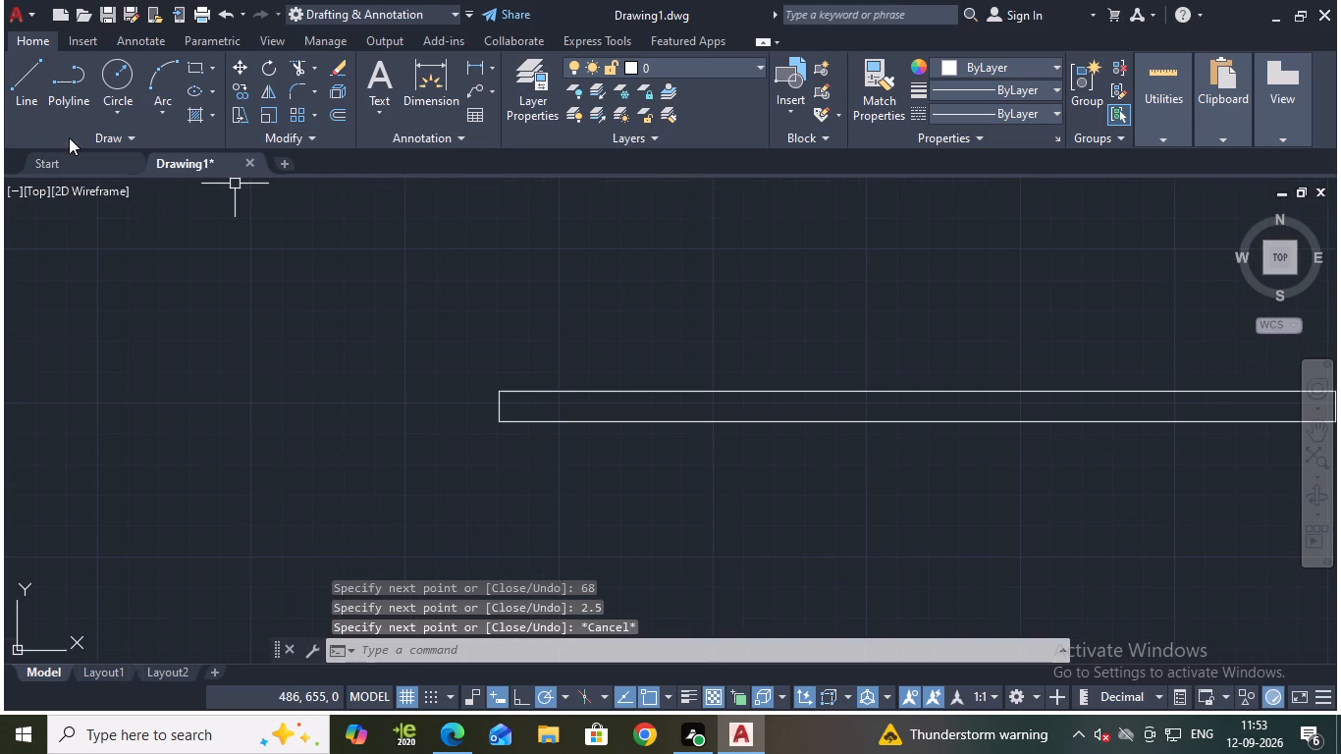
scroll(1147, 558, down, 1)
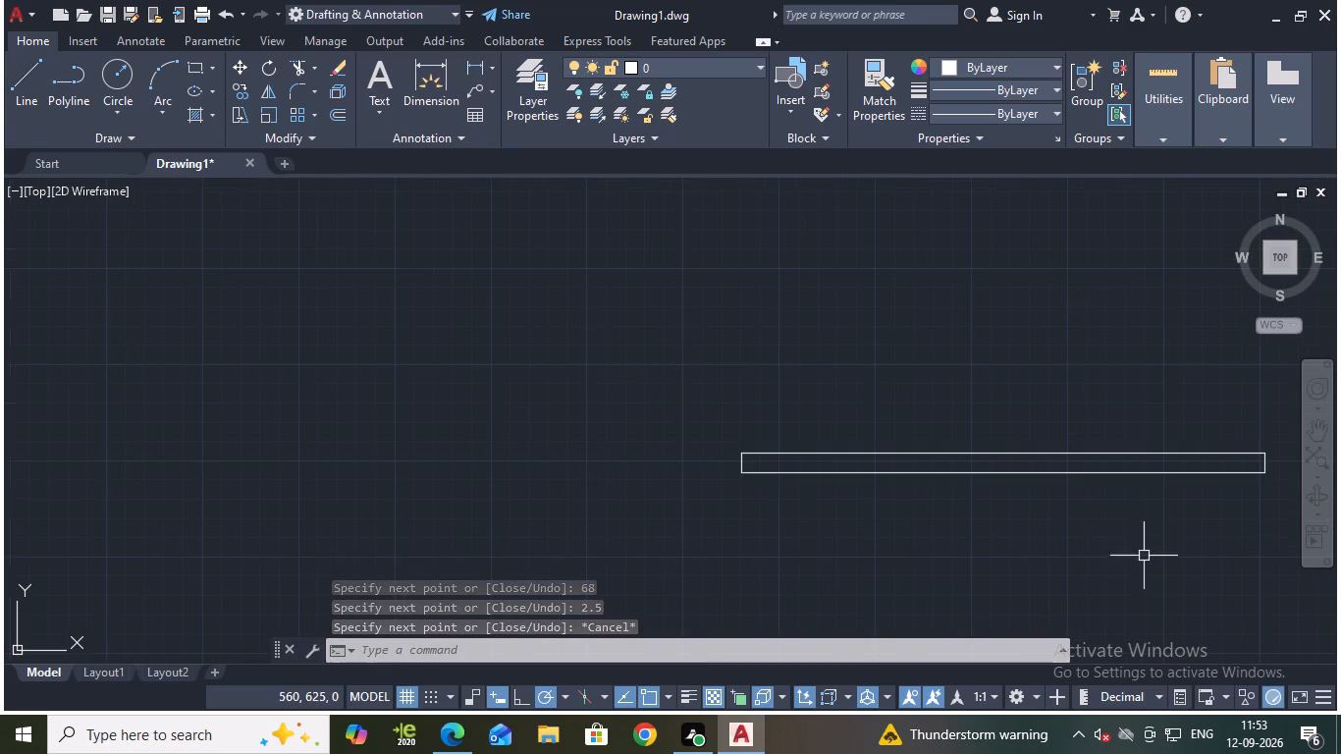
middle_drag(1093, 535, 711, 543)
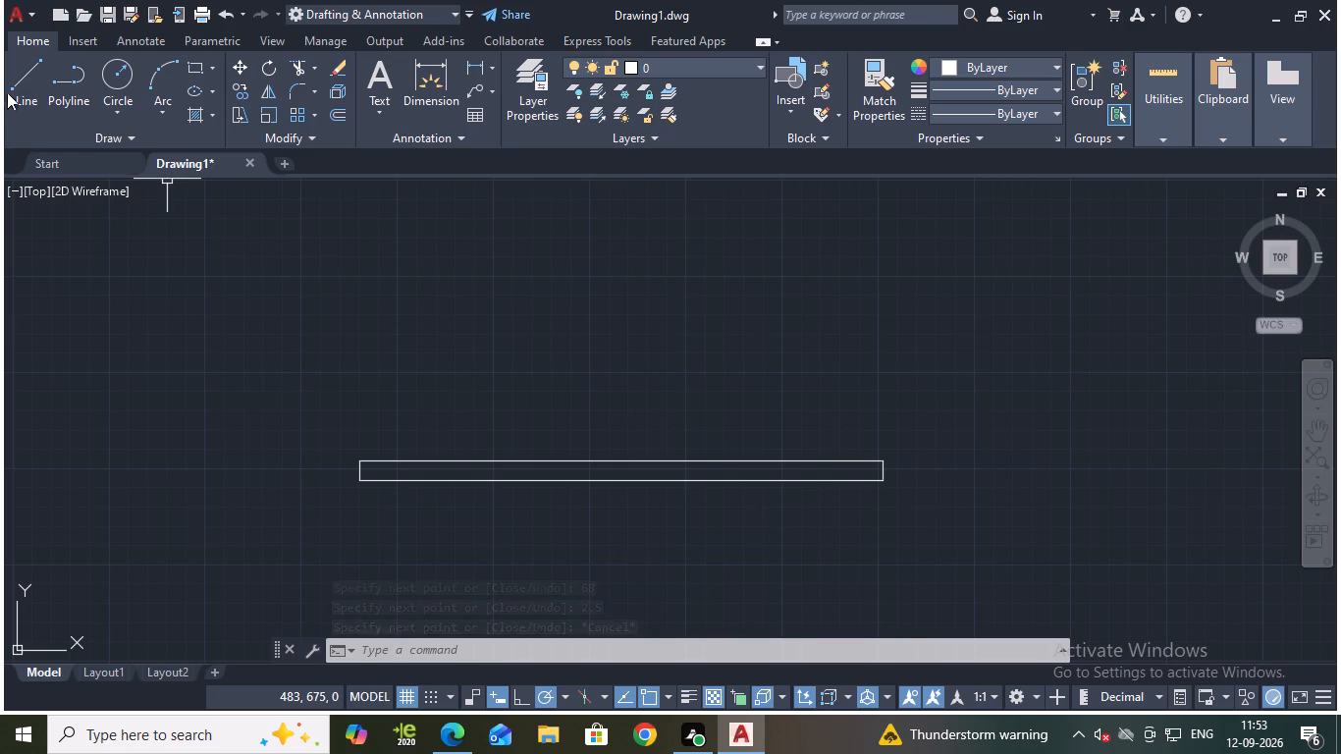
click(26, 75)
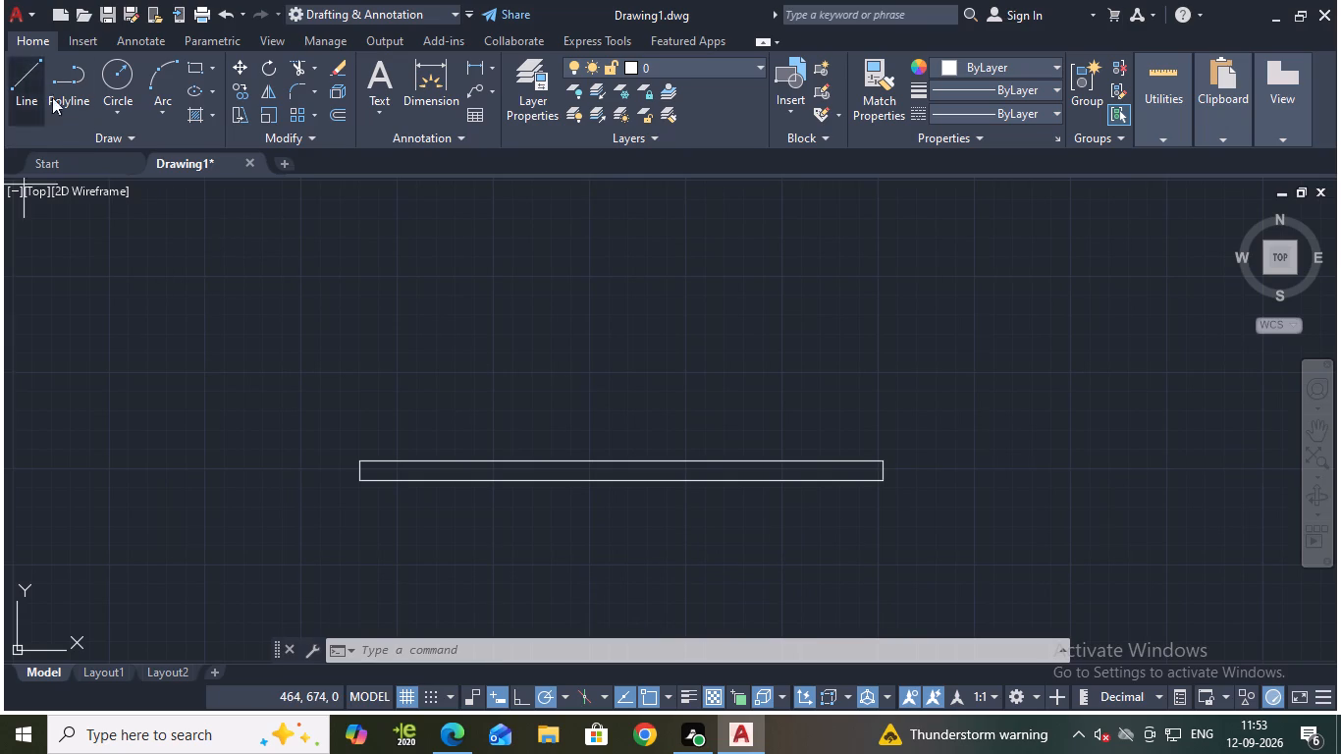
click(617, 459)
middle_drag(641, 244, 643, 468)
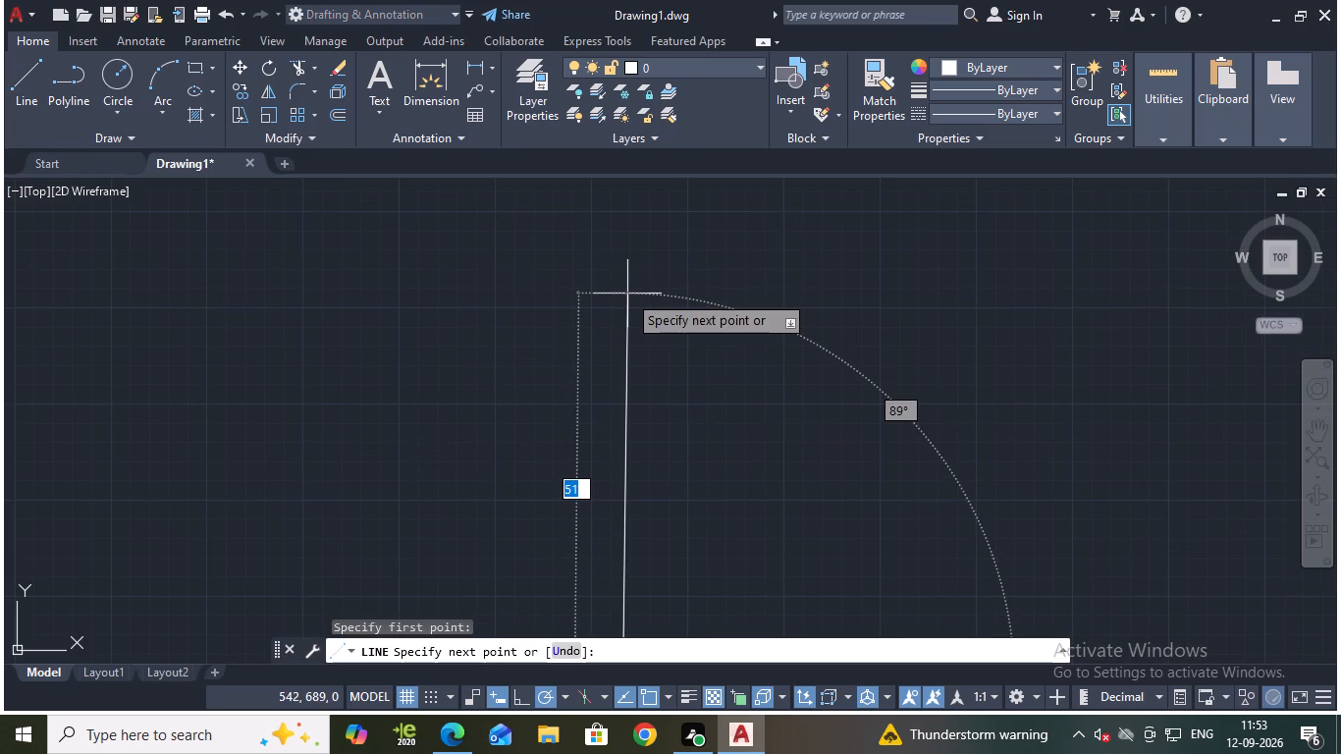
text(130)
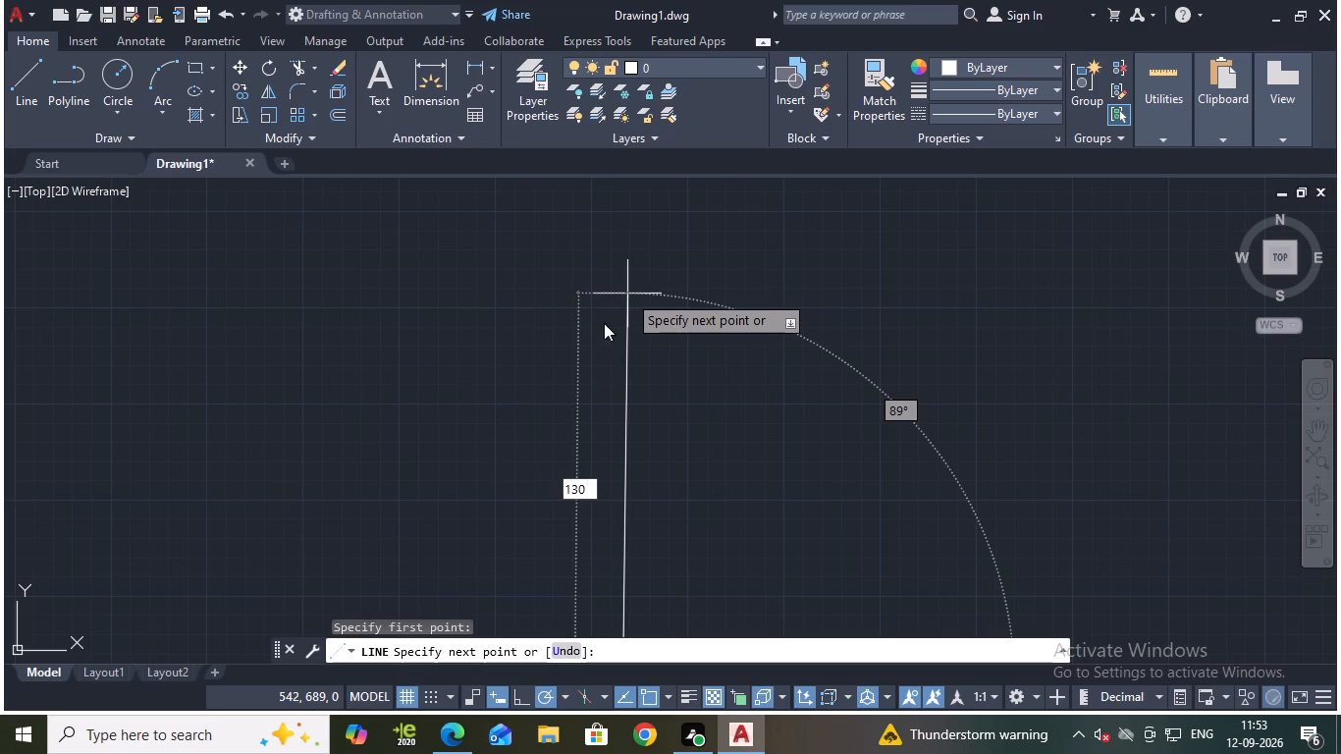
key(Escape)
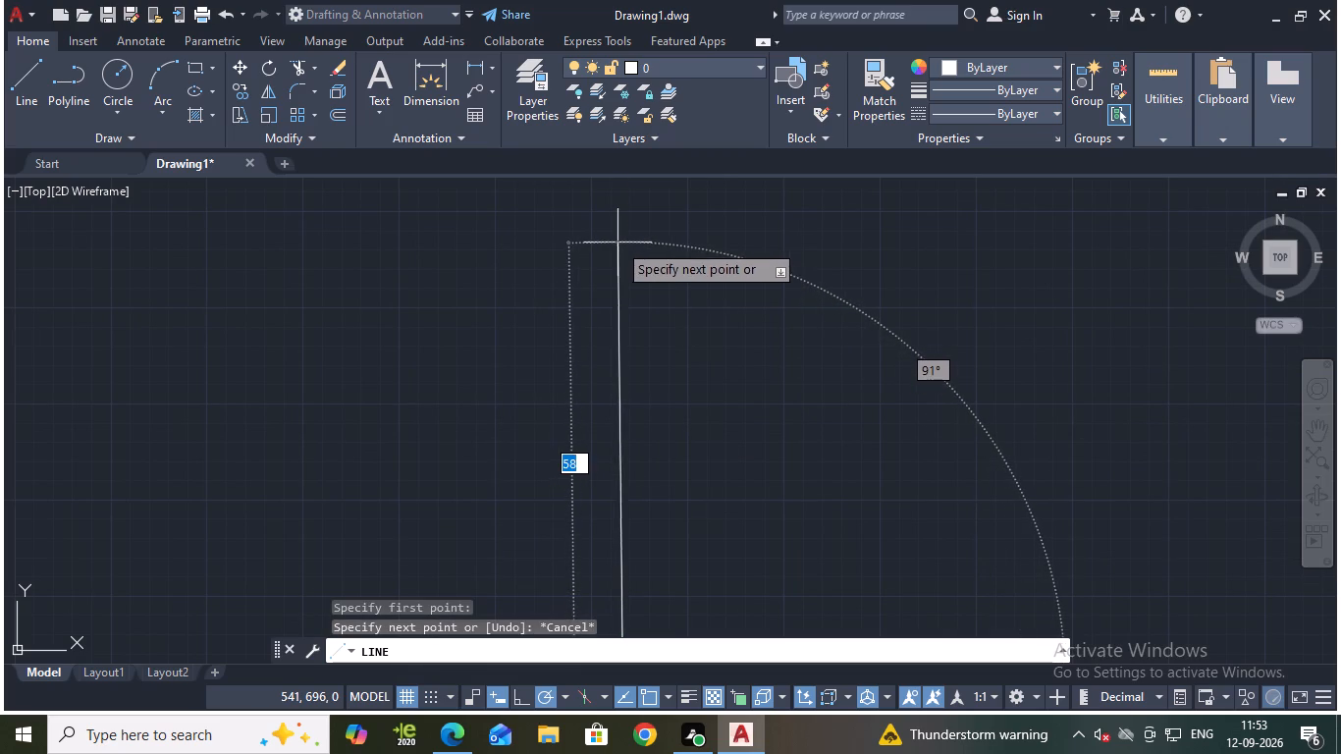
text(130)
key(Return)
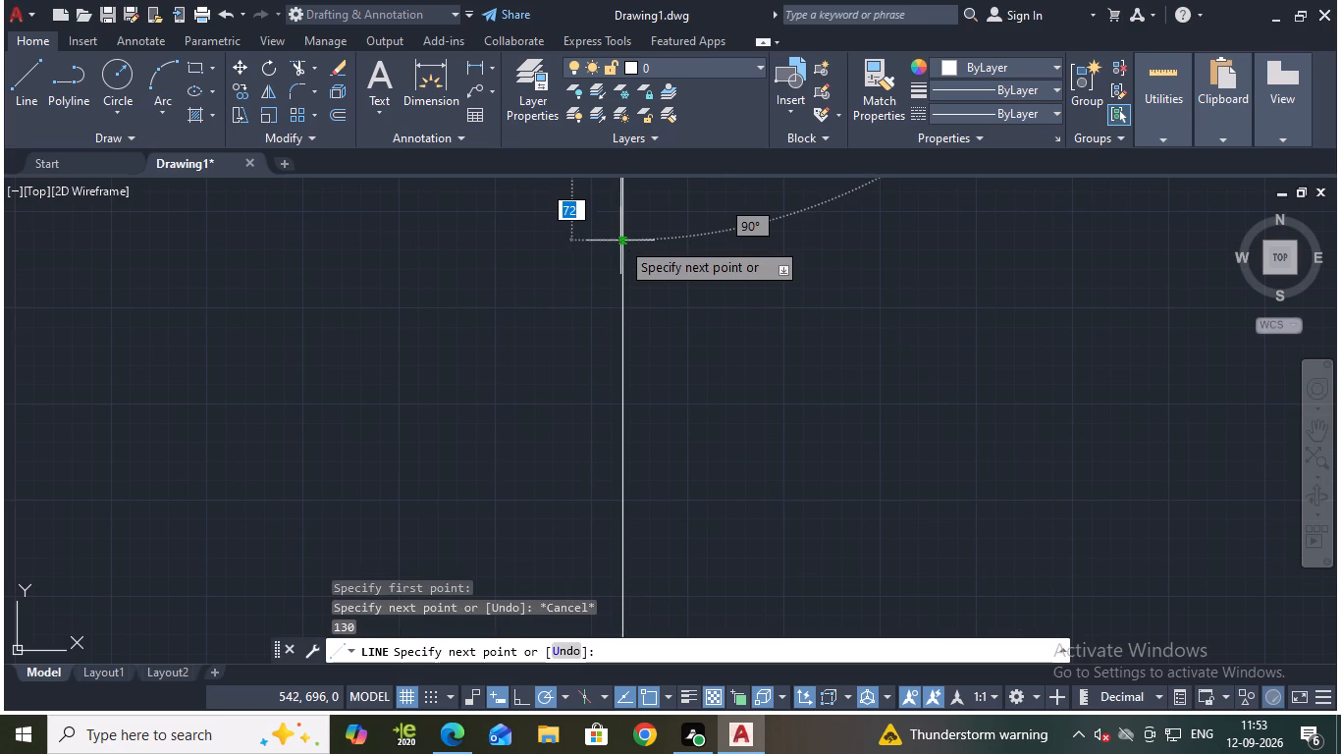
scroll(807, 380, down, 4)
scroll(811, 370, up, 4)
key(Escape)
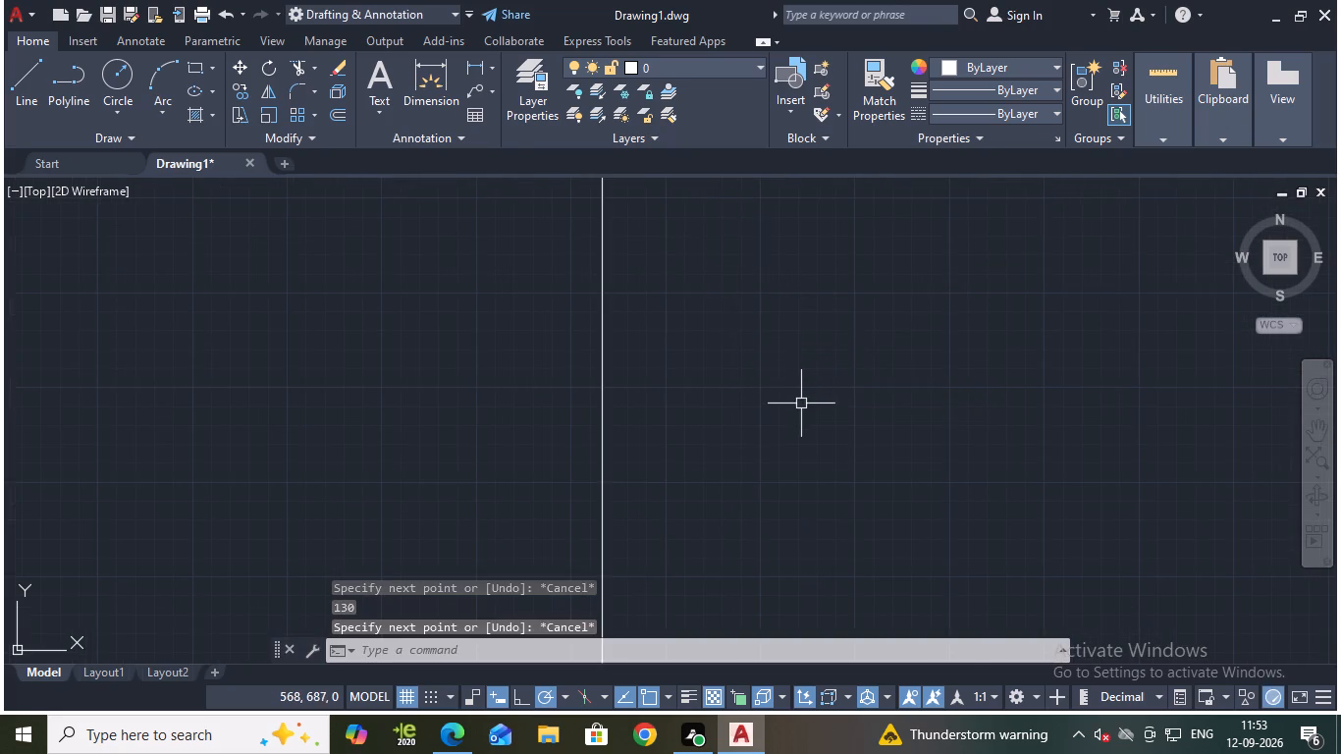
Offset the base's top edge 15 mm upward, and offset that new line another 55 mm upward.
scroll(801, 406, down, 2)
middle_drag(817, 454, 831, 379)
scroll(862, 407, up, 1)
middle_drag(868, 438, 868, 358)
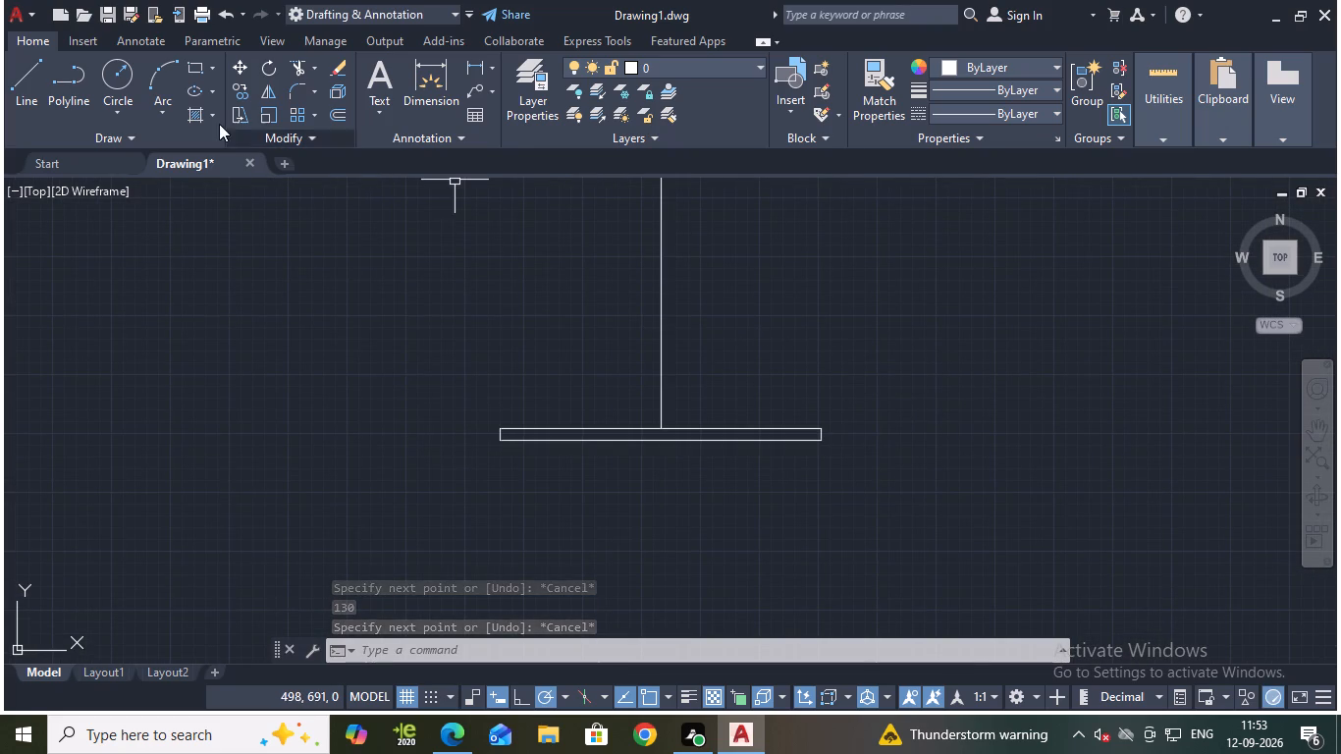
key(o)
key(Return)
key(Return)
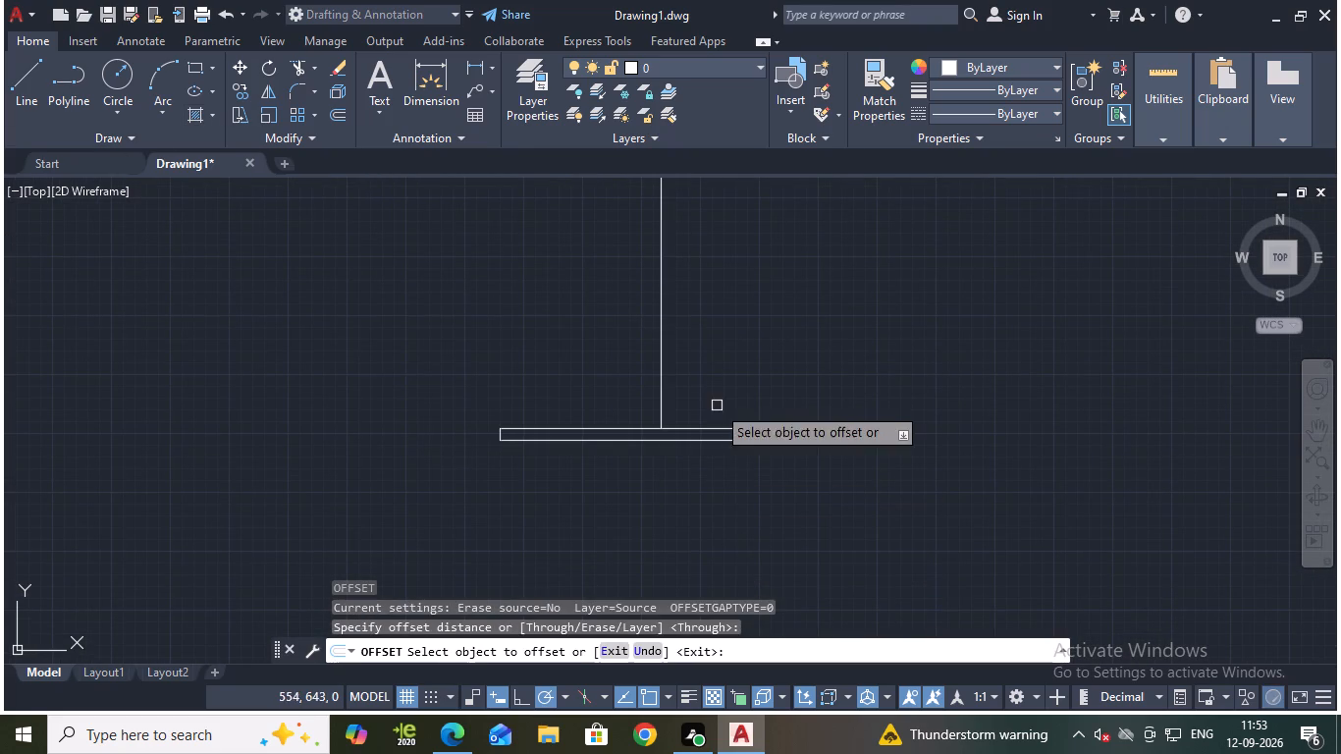
click(707, 427)
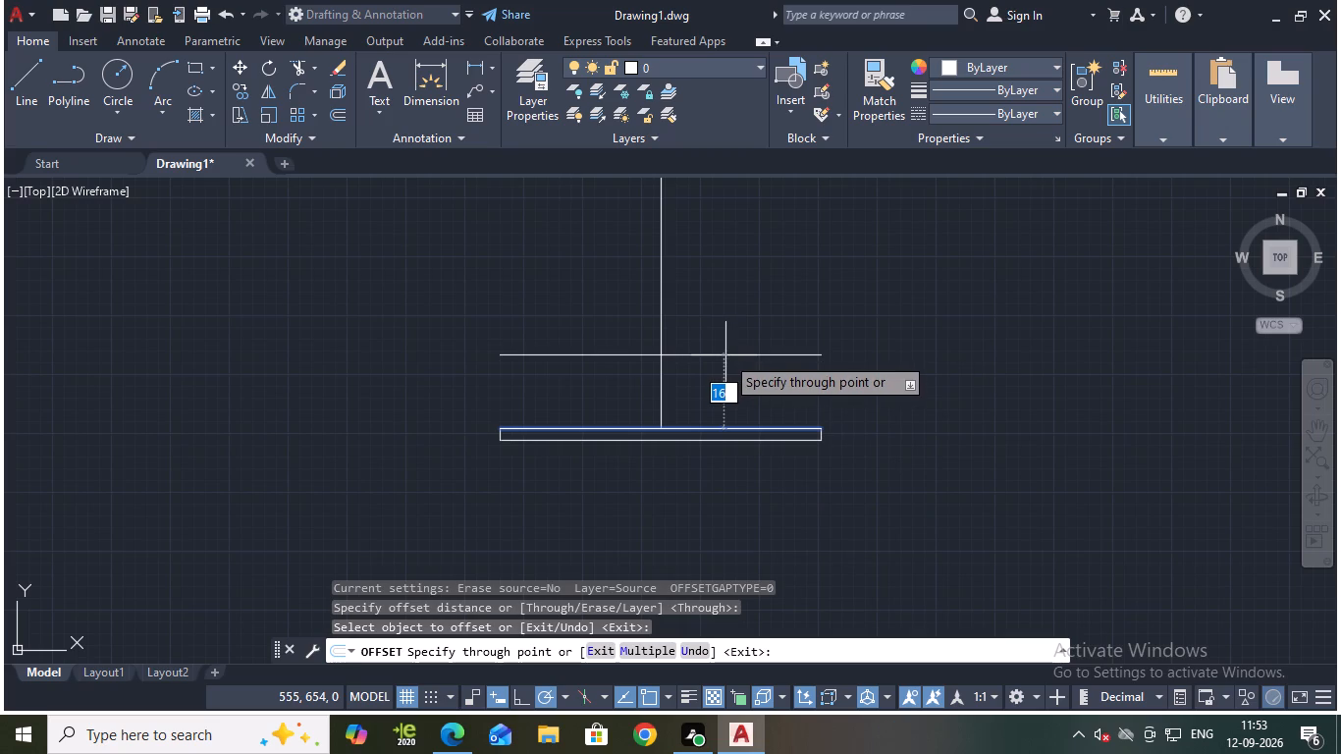
text(15)
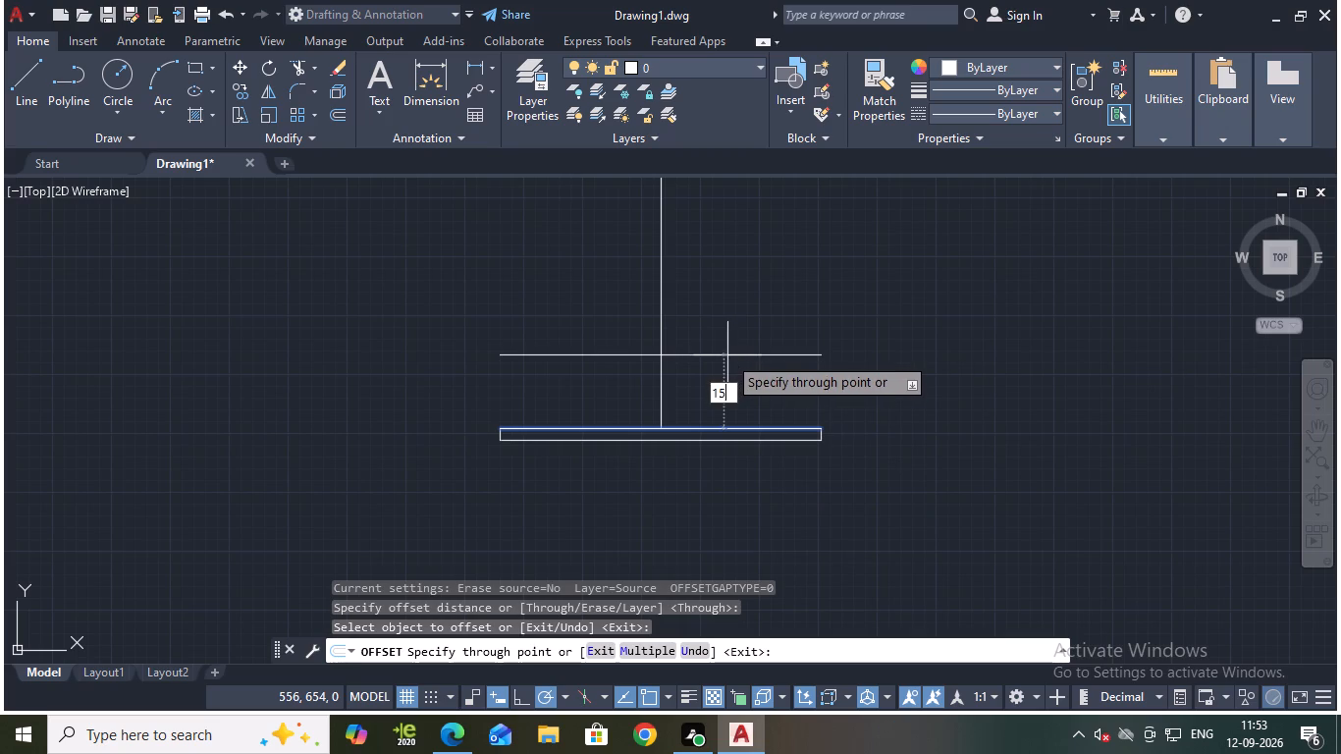
key(Return)
click(726, 355)
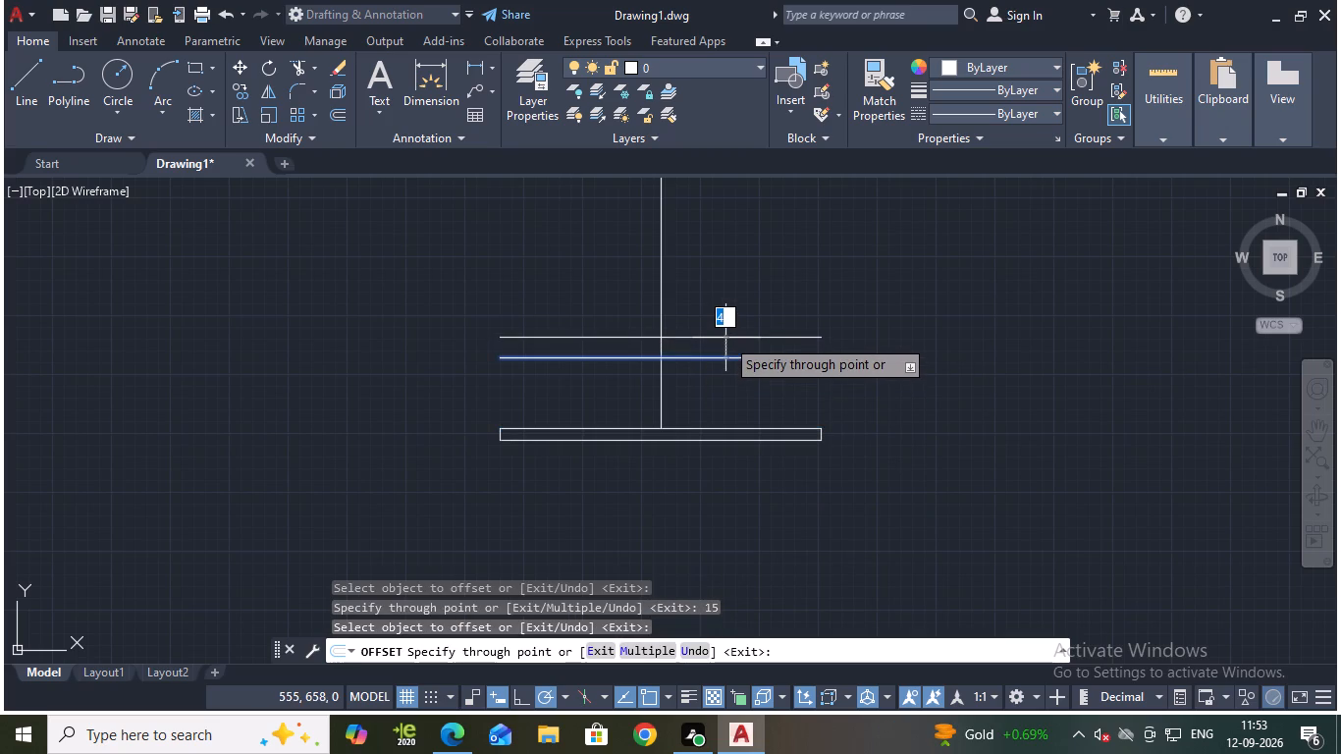
text(55)
key(Return)
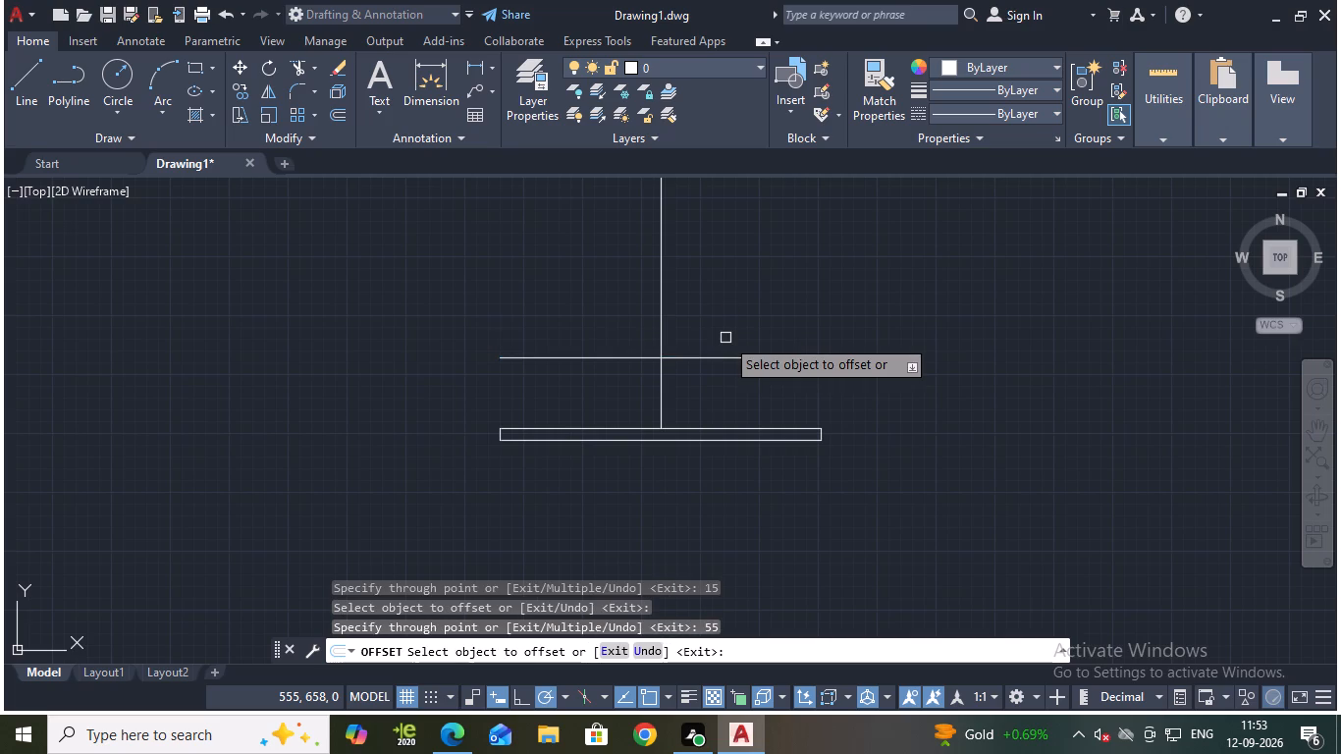
scroll(725, 338, down, 1)
middle_drag(760, 285, 741, 354)
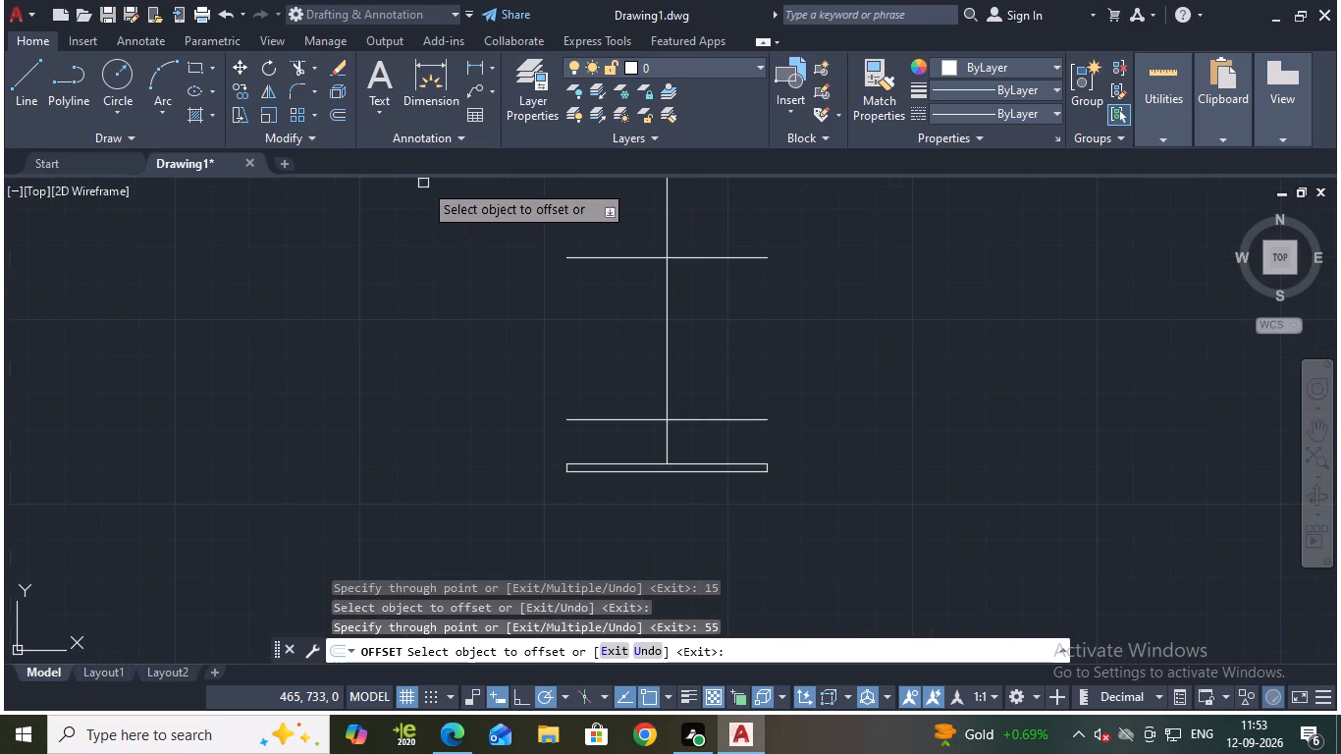
key(Escape)
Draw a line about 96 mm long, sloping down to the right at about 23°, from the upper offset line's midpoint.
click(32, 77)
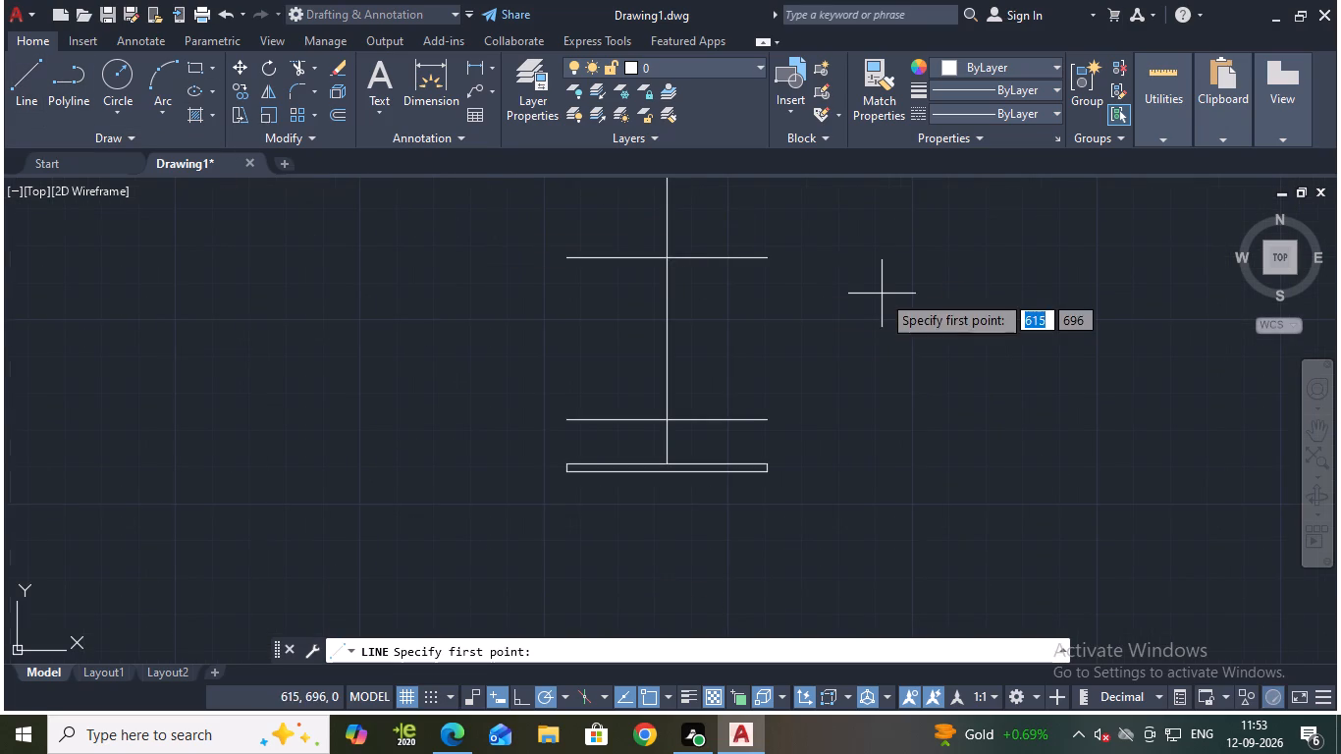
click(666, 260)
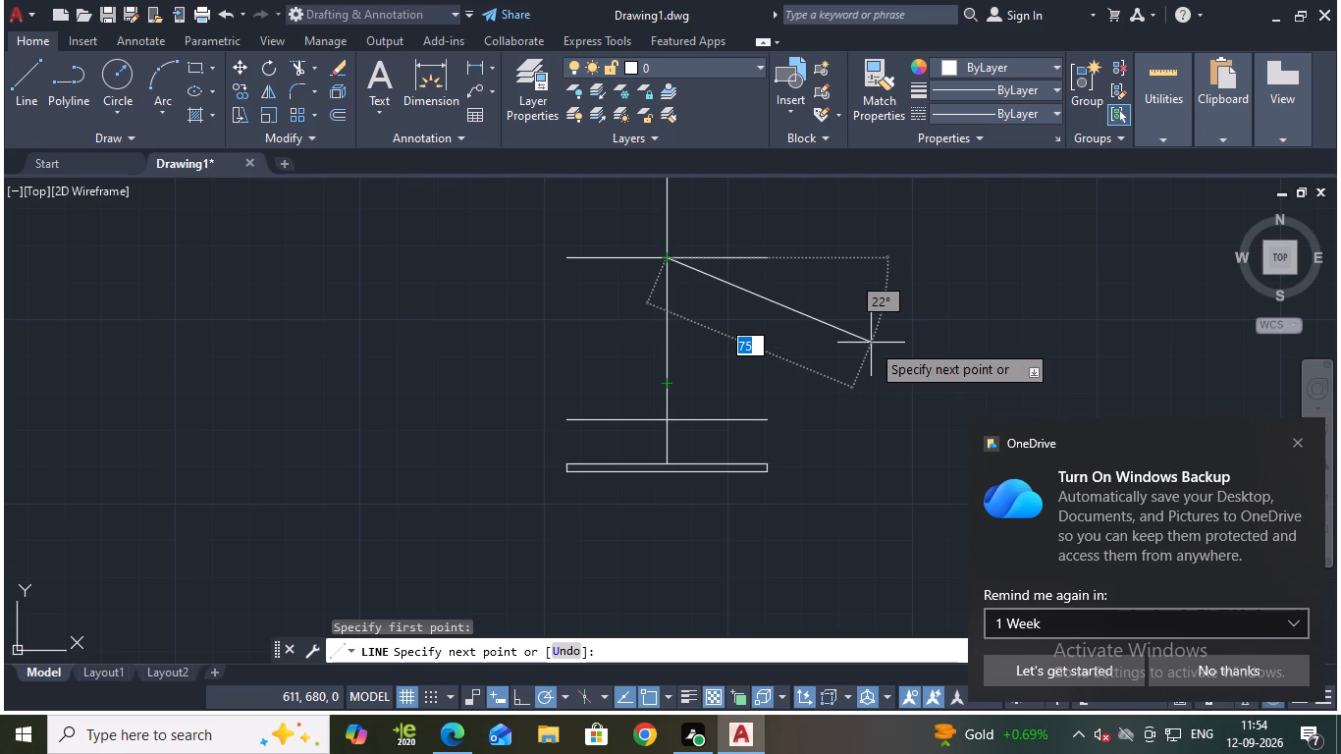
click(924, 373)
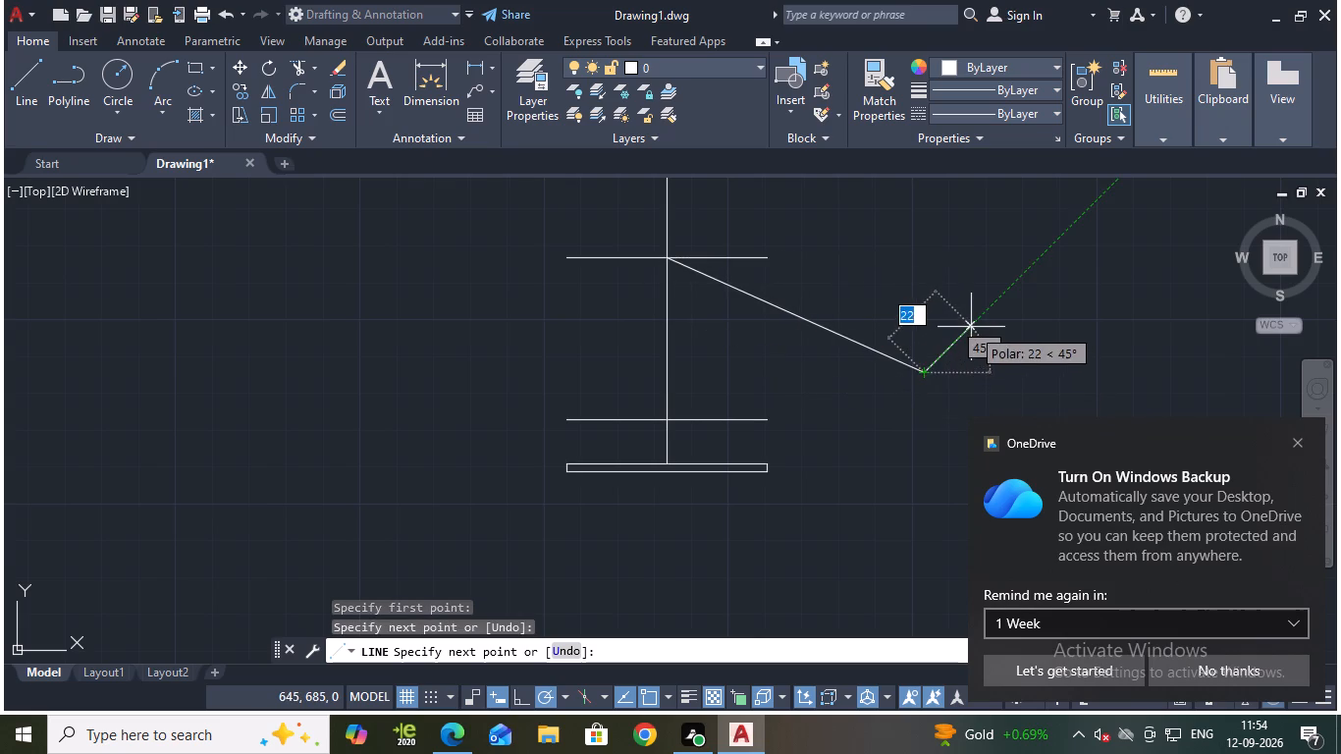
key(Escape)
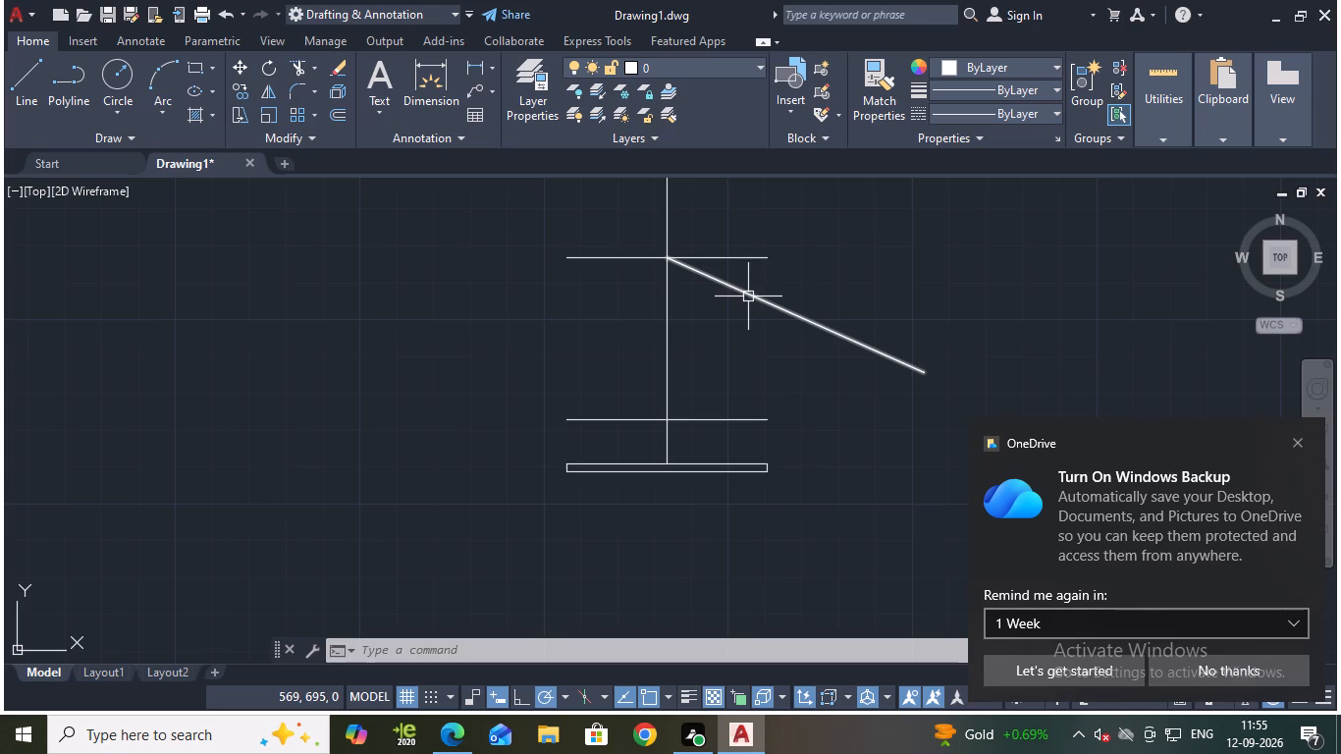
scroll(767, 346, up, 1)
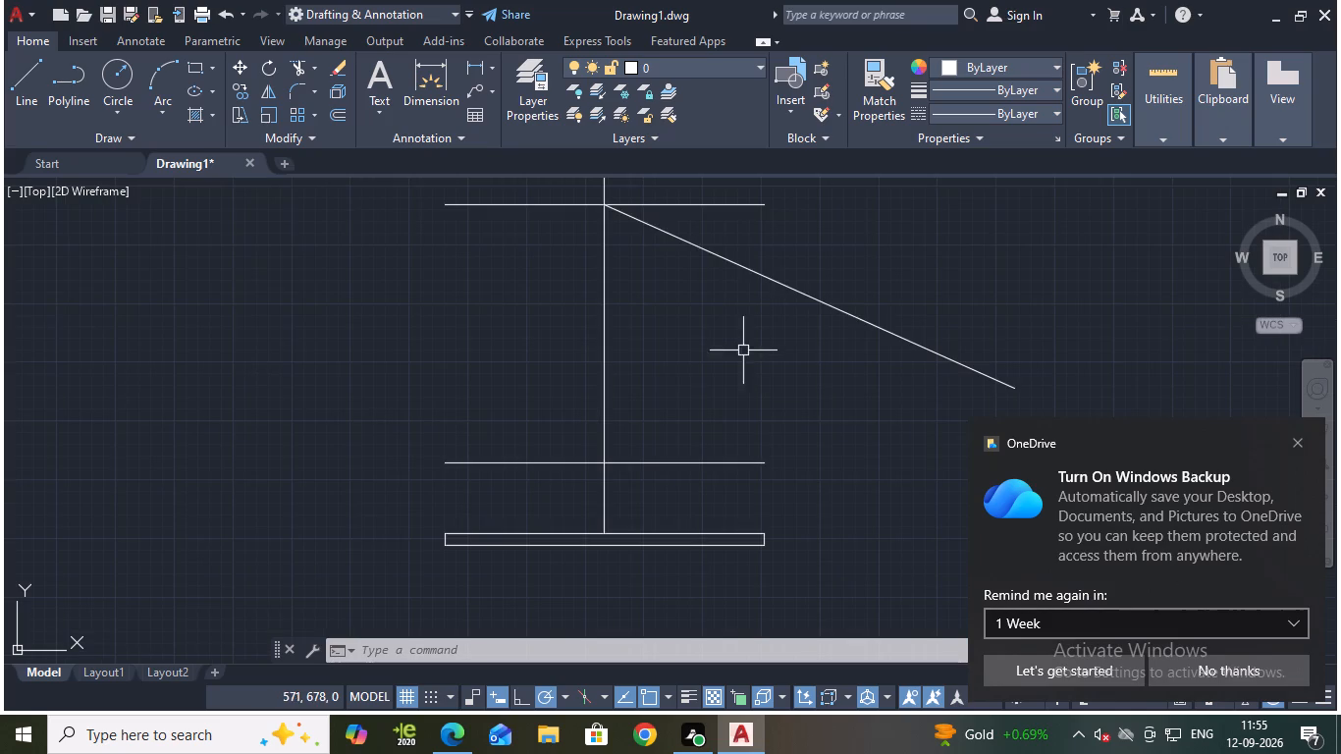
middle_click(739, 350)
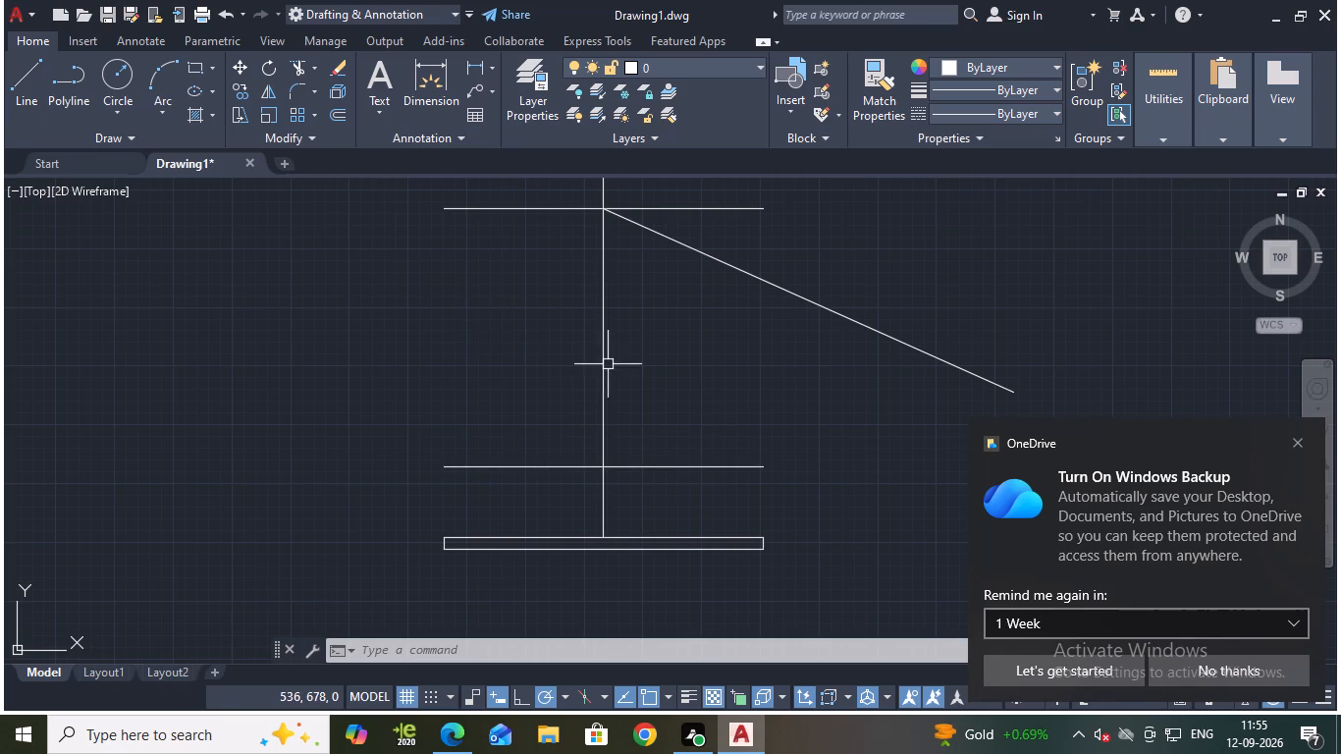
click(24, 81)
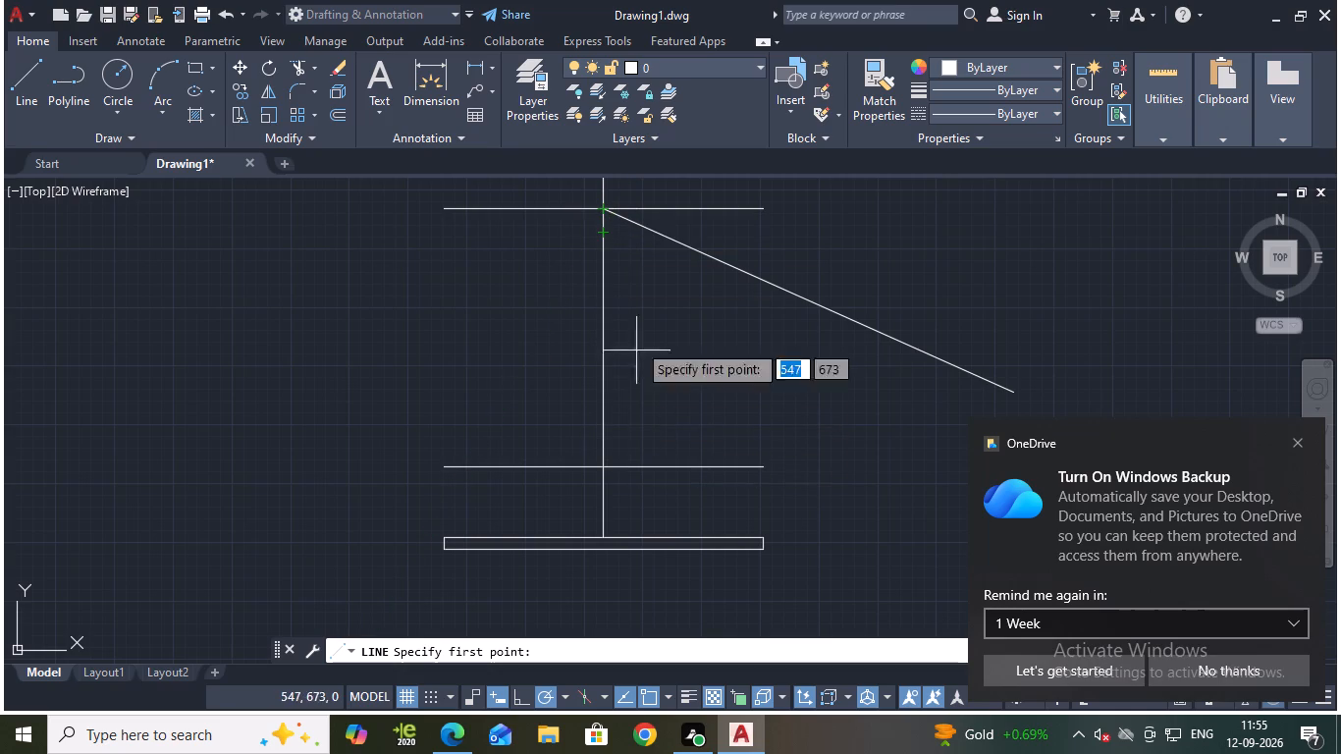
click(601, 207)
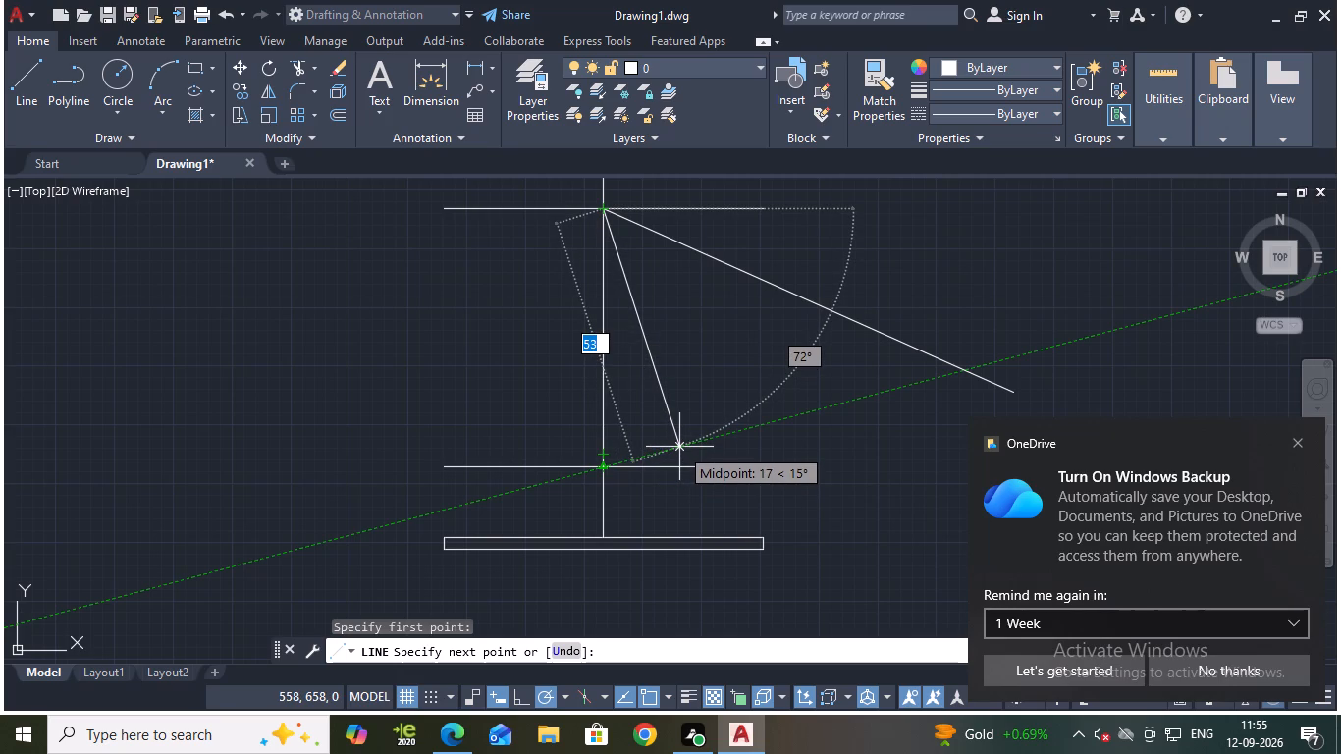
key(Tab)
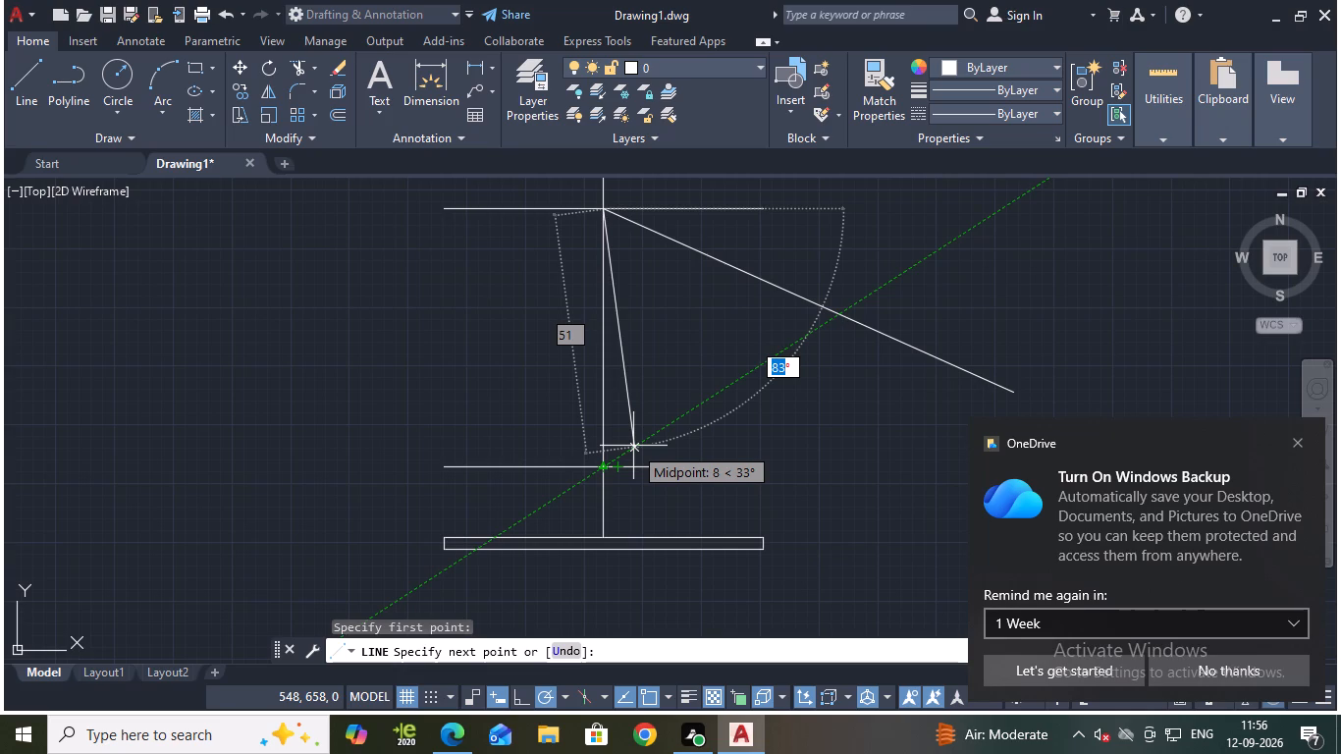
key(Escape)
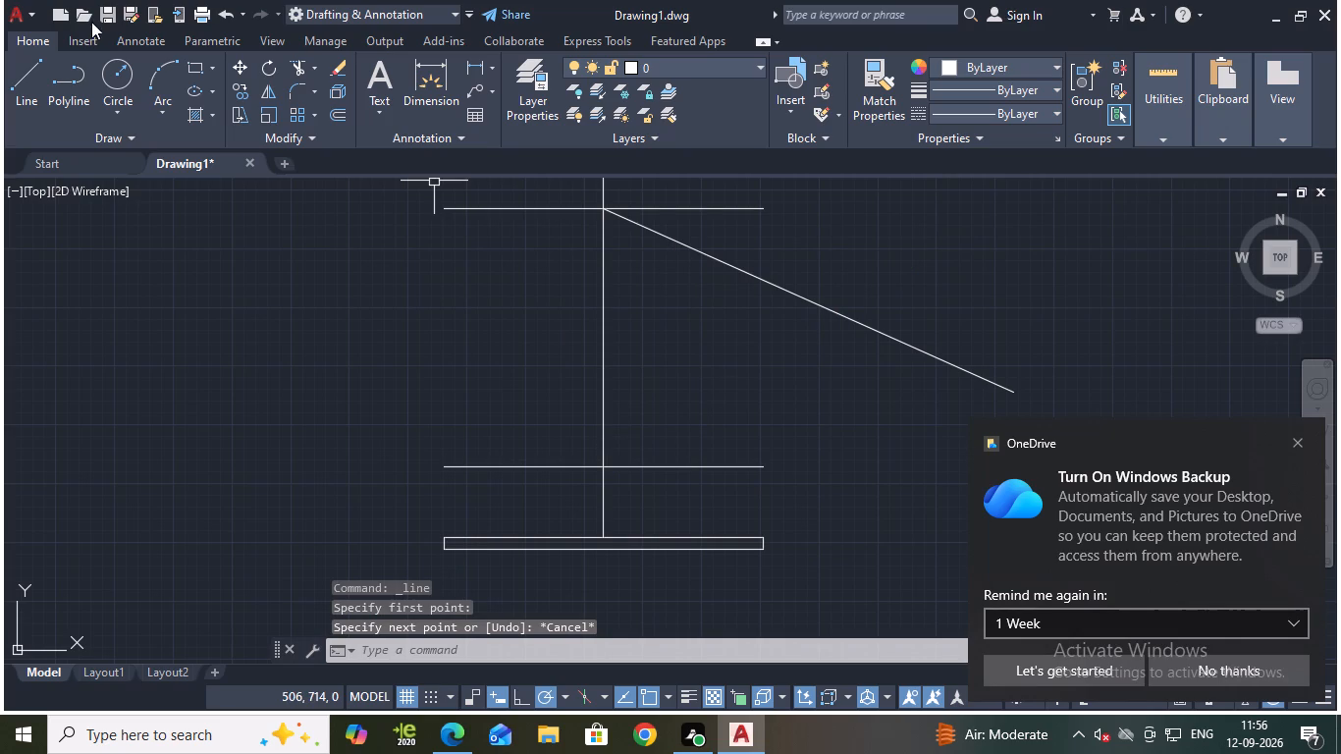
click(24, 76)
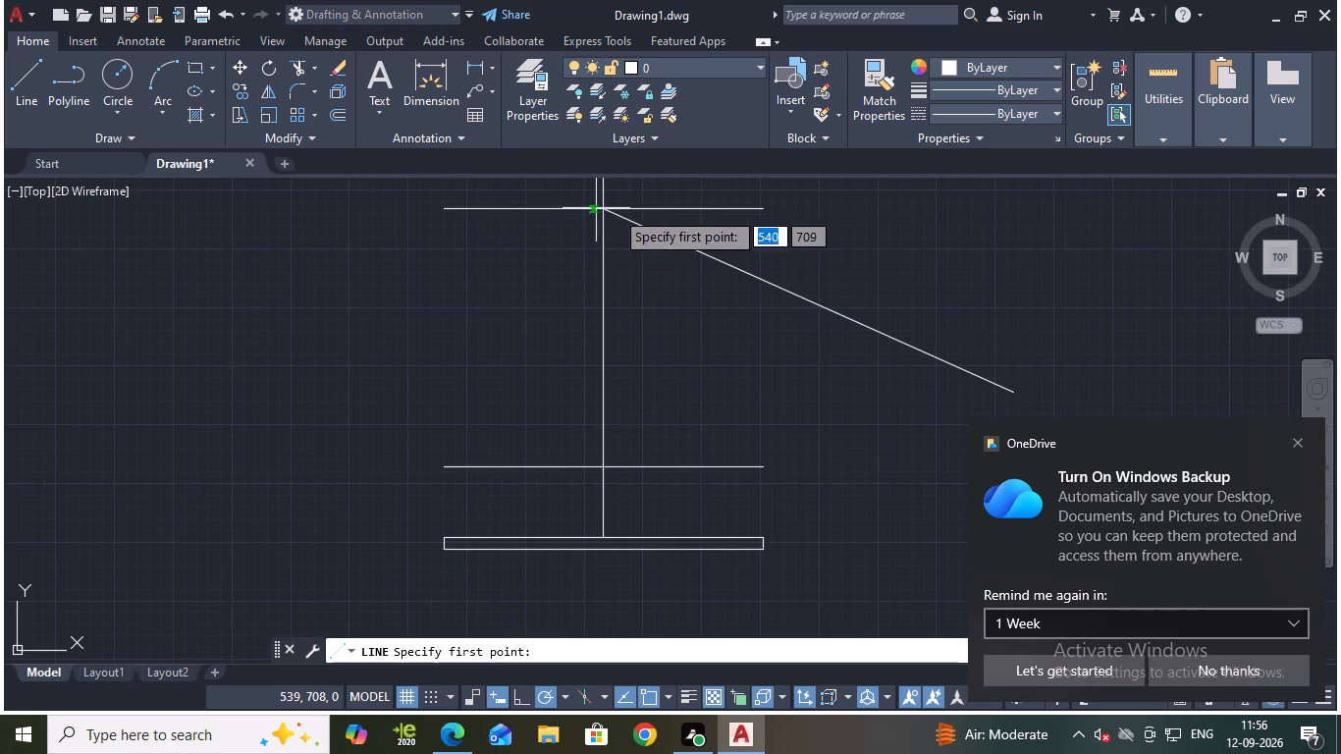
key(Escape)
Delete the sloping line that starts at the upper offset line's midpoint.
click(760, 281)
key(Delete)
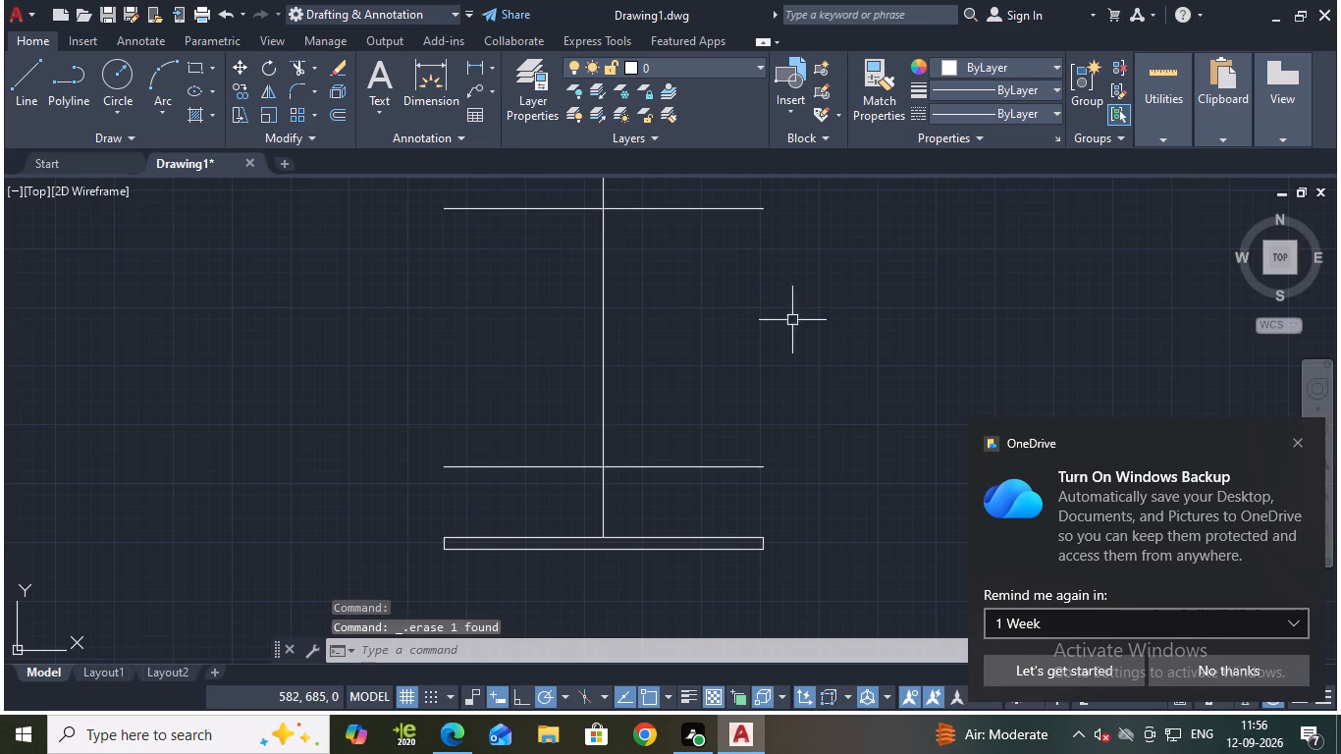
Draw a line about 95 mm long from the upper offset line's midpoint, sloping down to the right at about 8°.
click(32, 89)
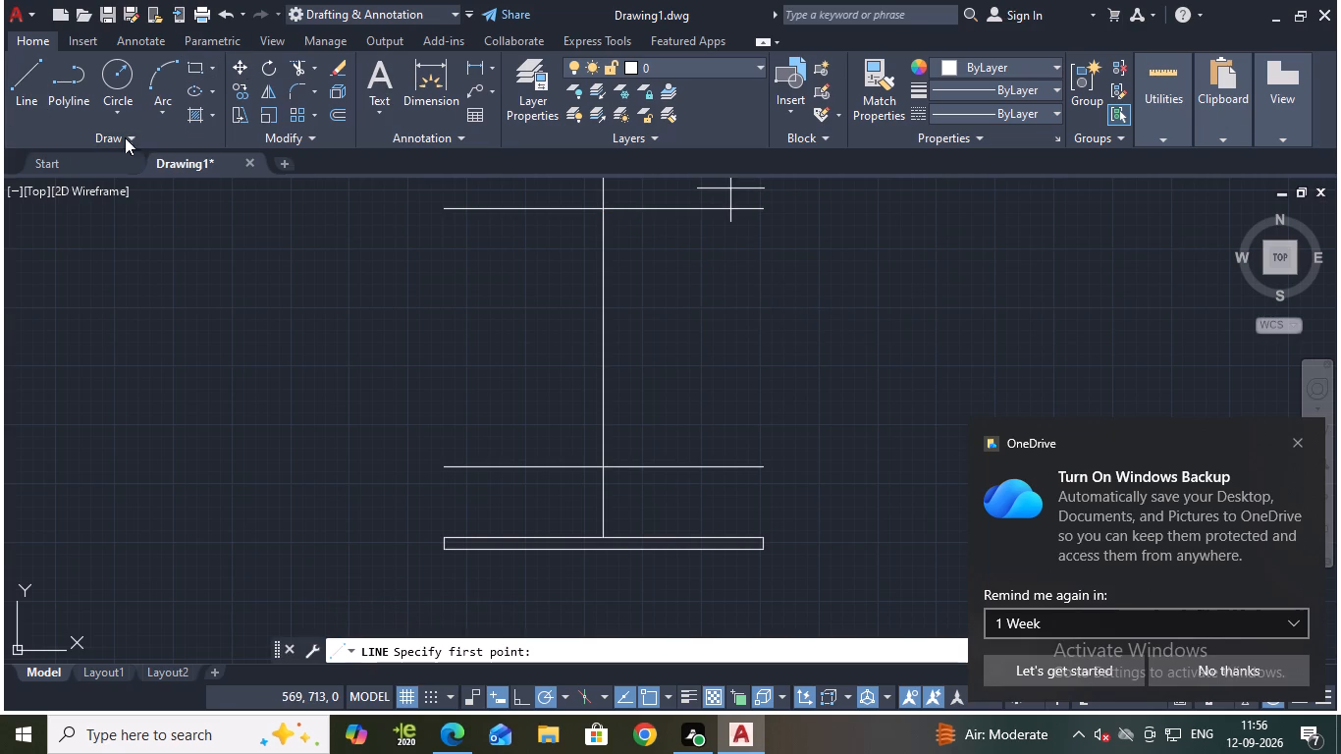
click(601, 210)
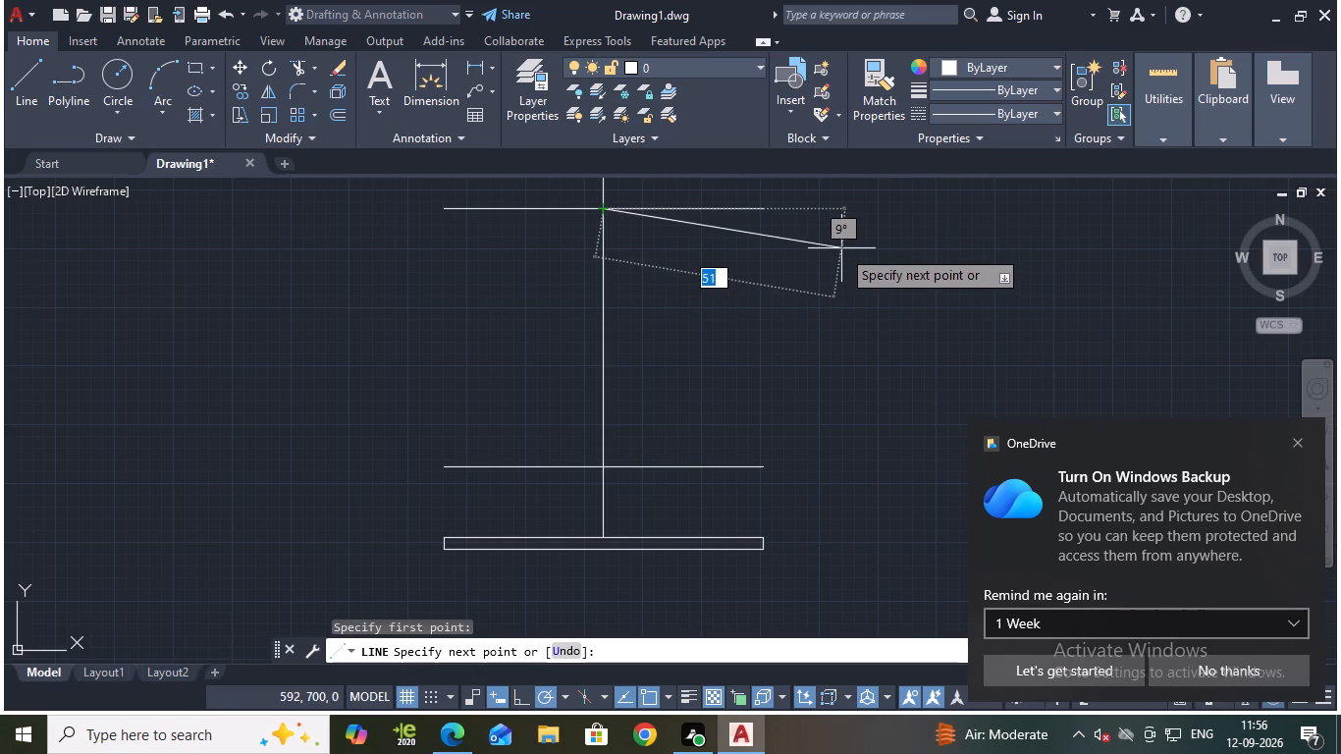
click(1045, 268)
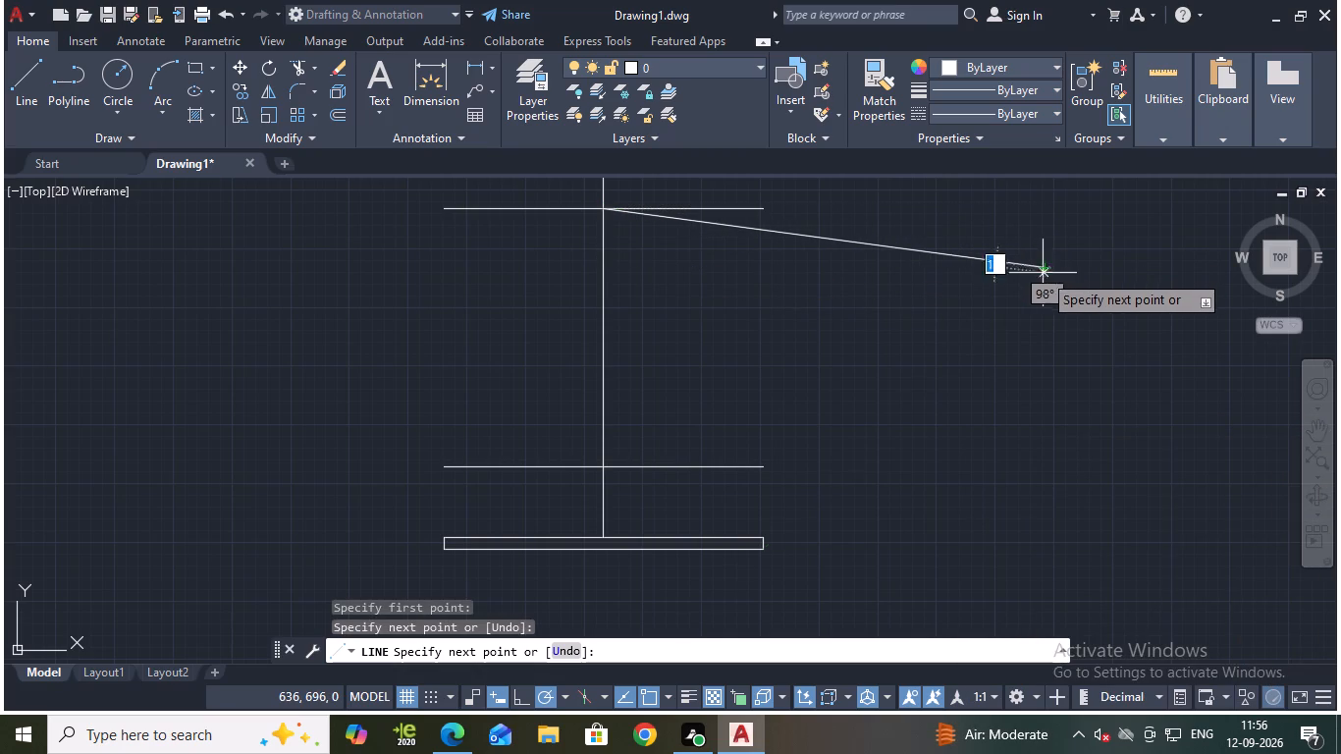
key(Escape)
Draw a second line about 77 mm long from the same midpoint, sloping down to the right at about 32°.
click(20, 72)
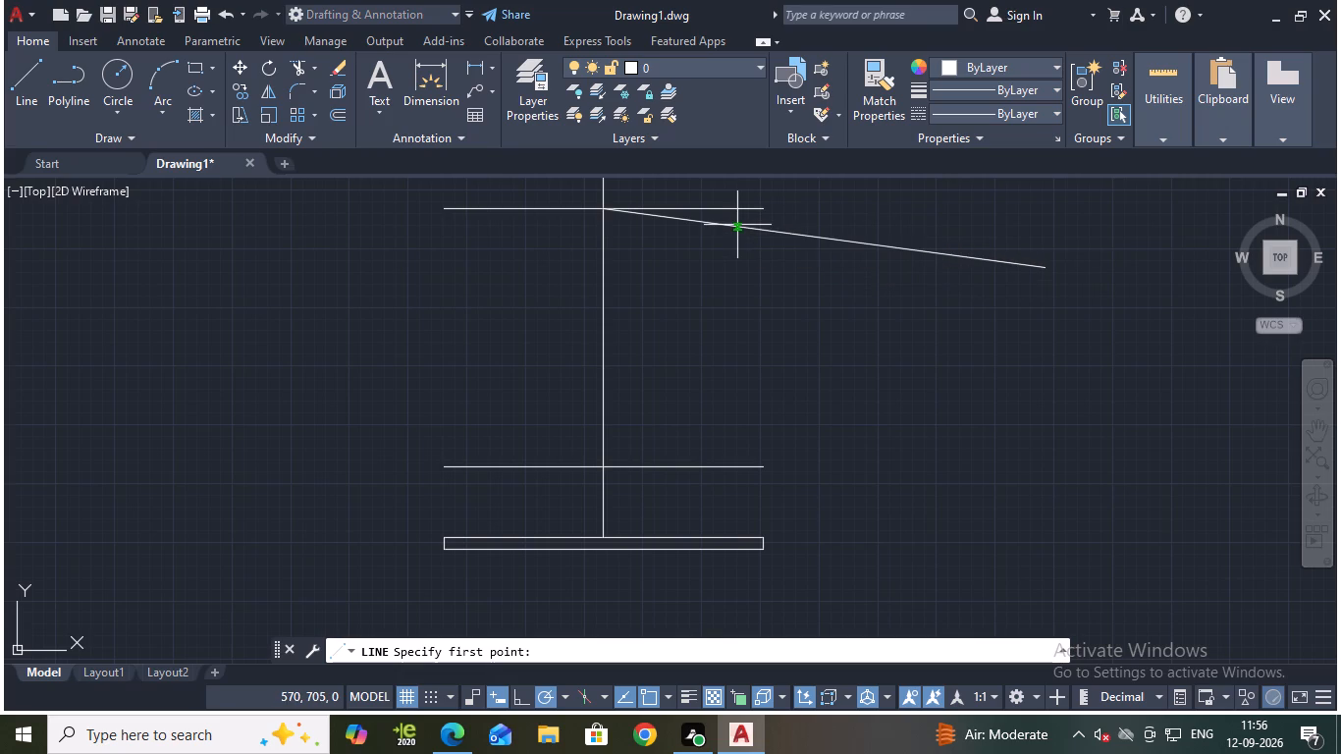
click(602, 209)
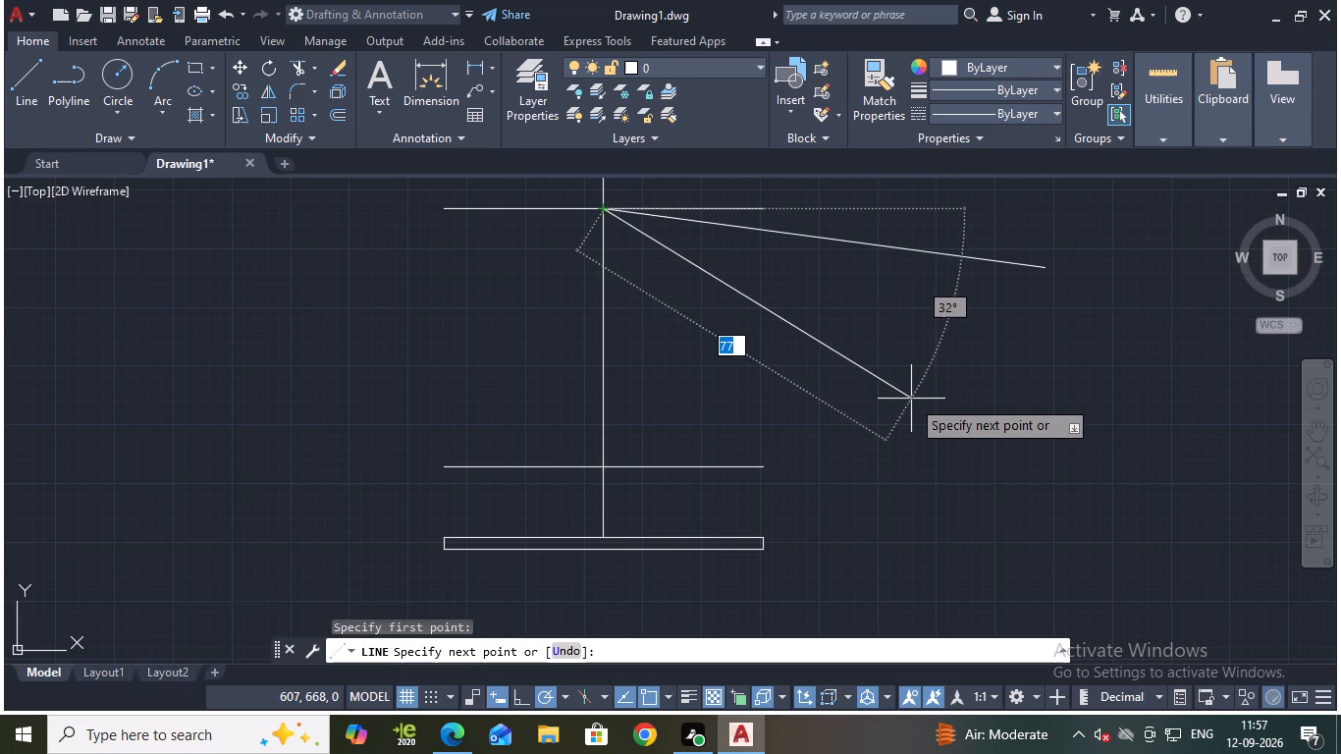
click(908, 399)
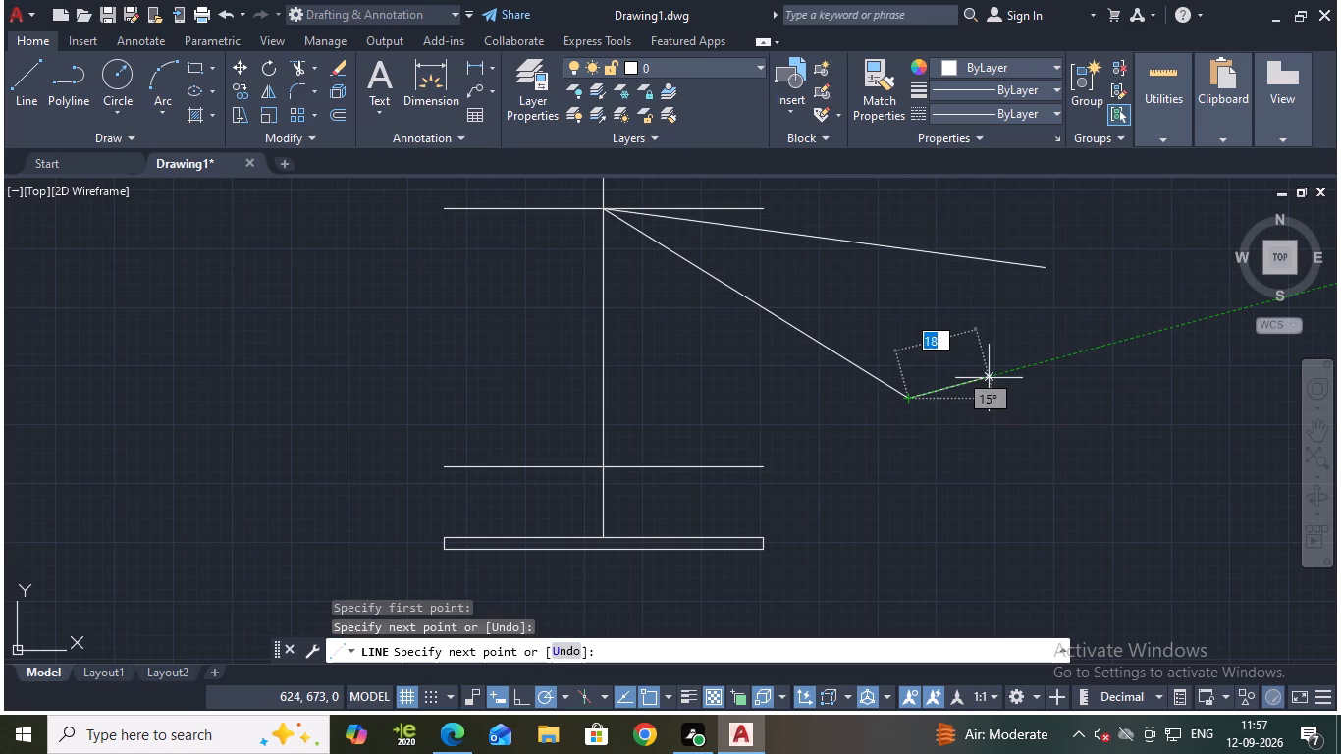
key(Escape)
Check the angle between the two sloping lines with an angular dimension preview, without placing it.
click(490, 69)
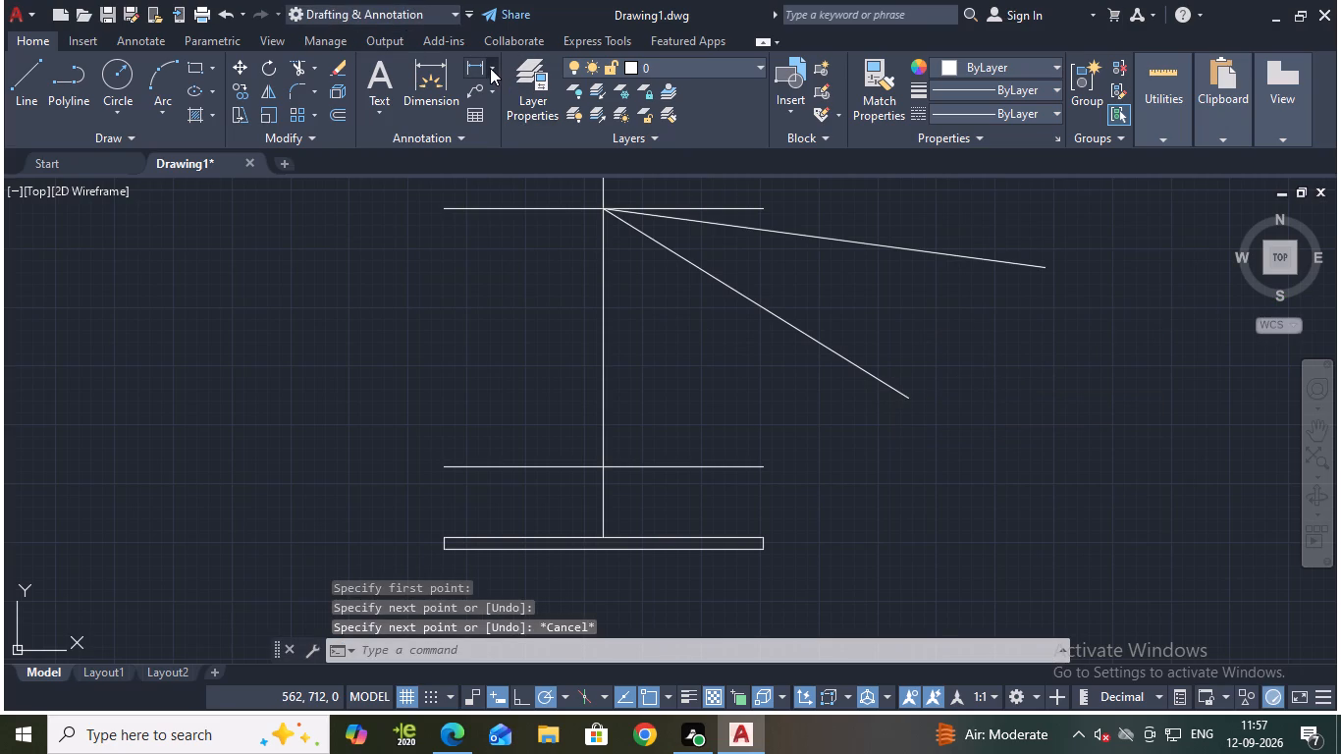
click(514, 175)
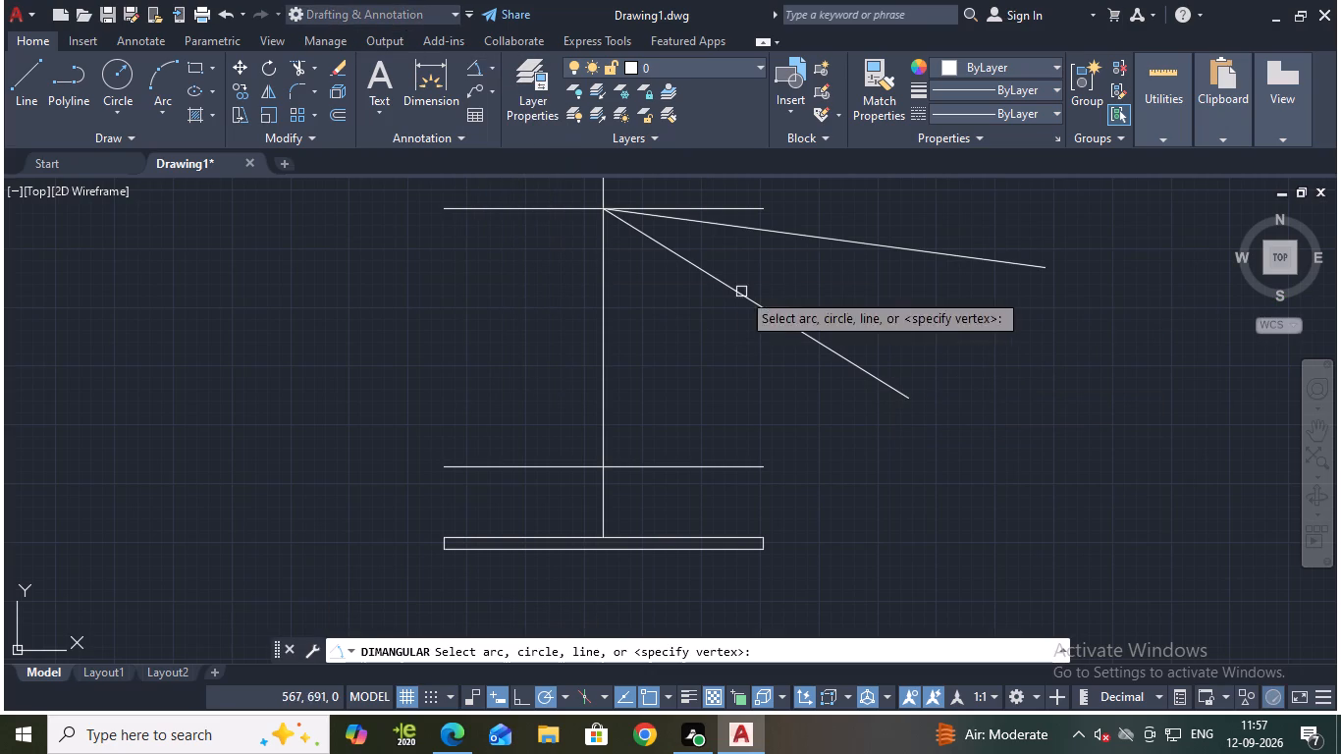
click(822, 239)
click(793, 326)
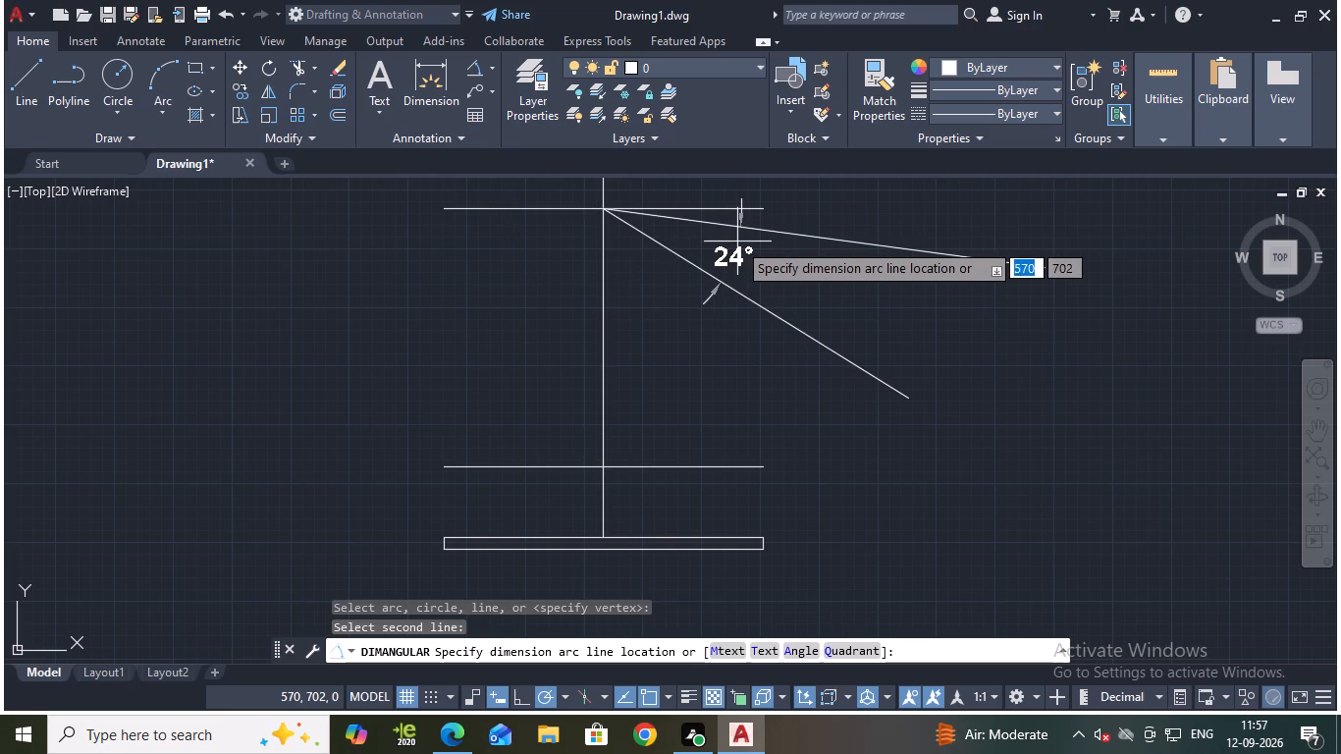
key(Escape)
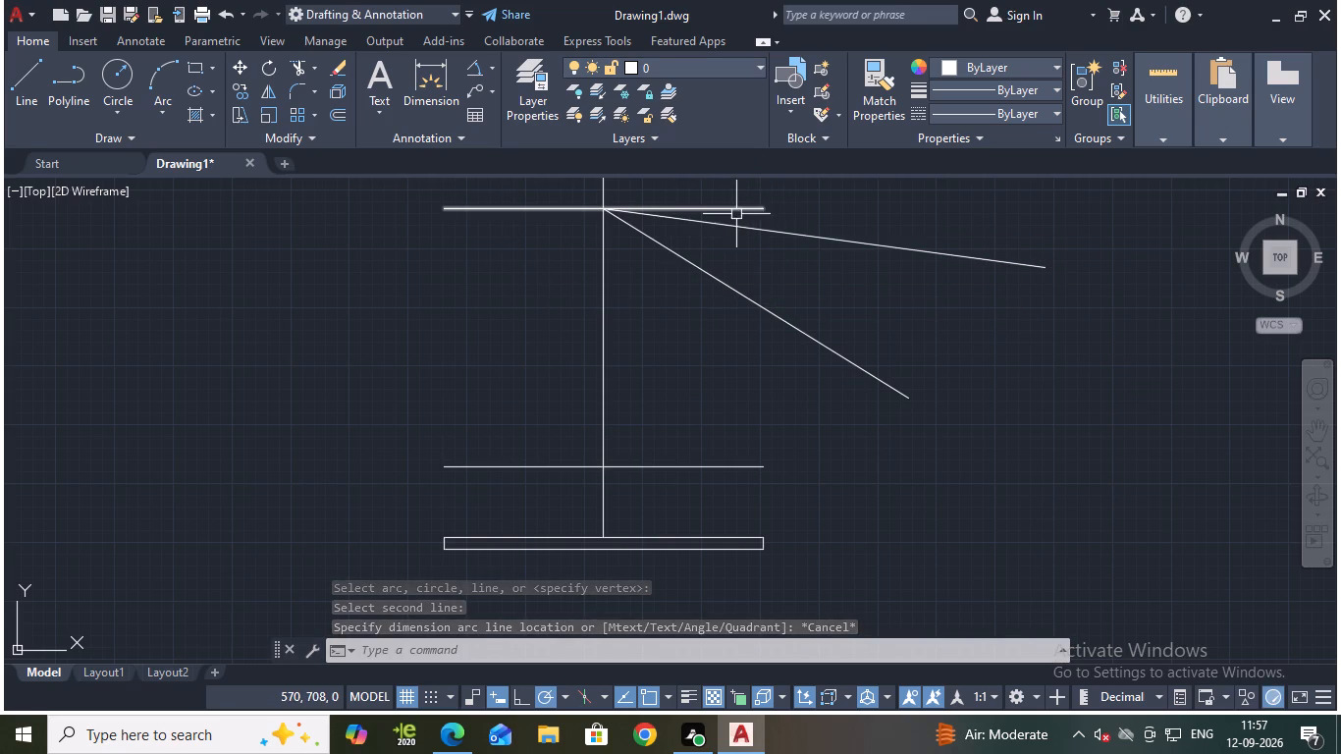
Stretch the right end of the upper offset line horizontally outward by about 64 mm.
click(735, 211)
click(760, 207)
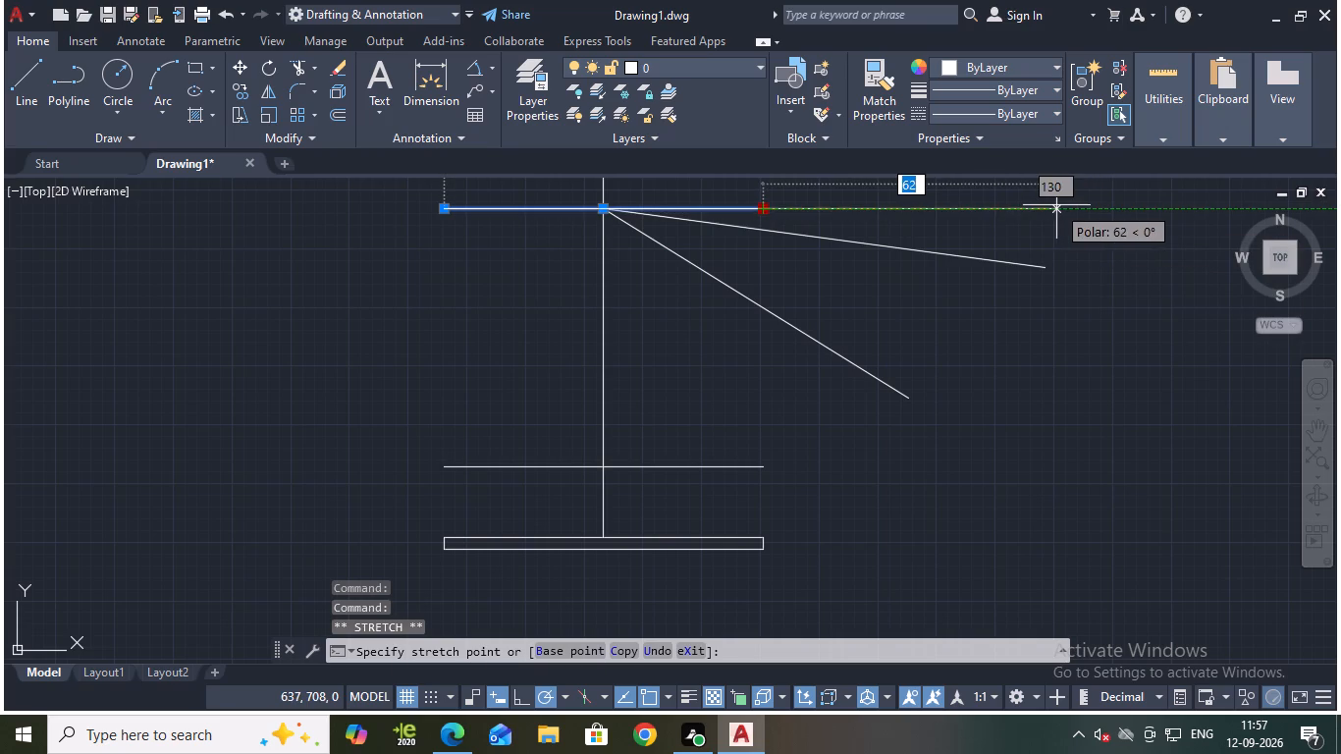
click(1063, 206)
key(Escape)
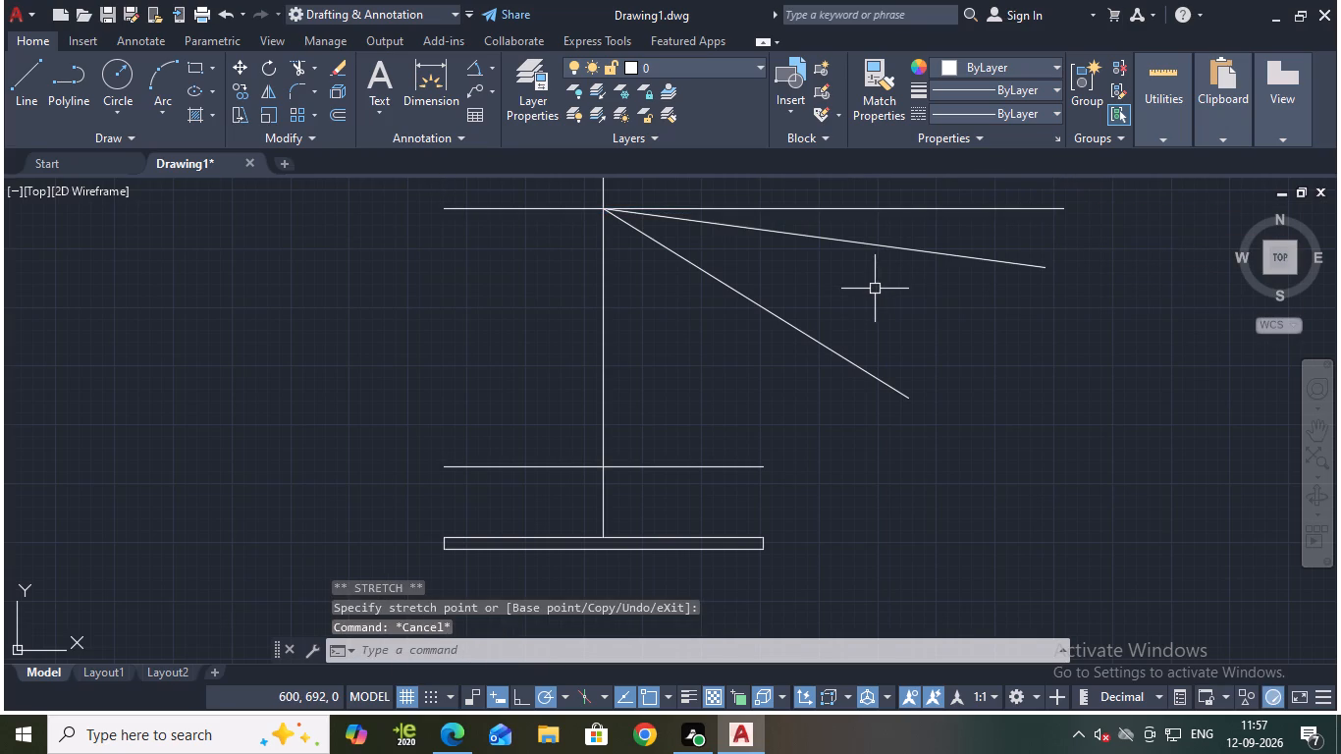
Save the drawing as "marine anchor" in the desktop folder "vamsi 12-9-26".
key(ctrl+s)
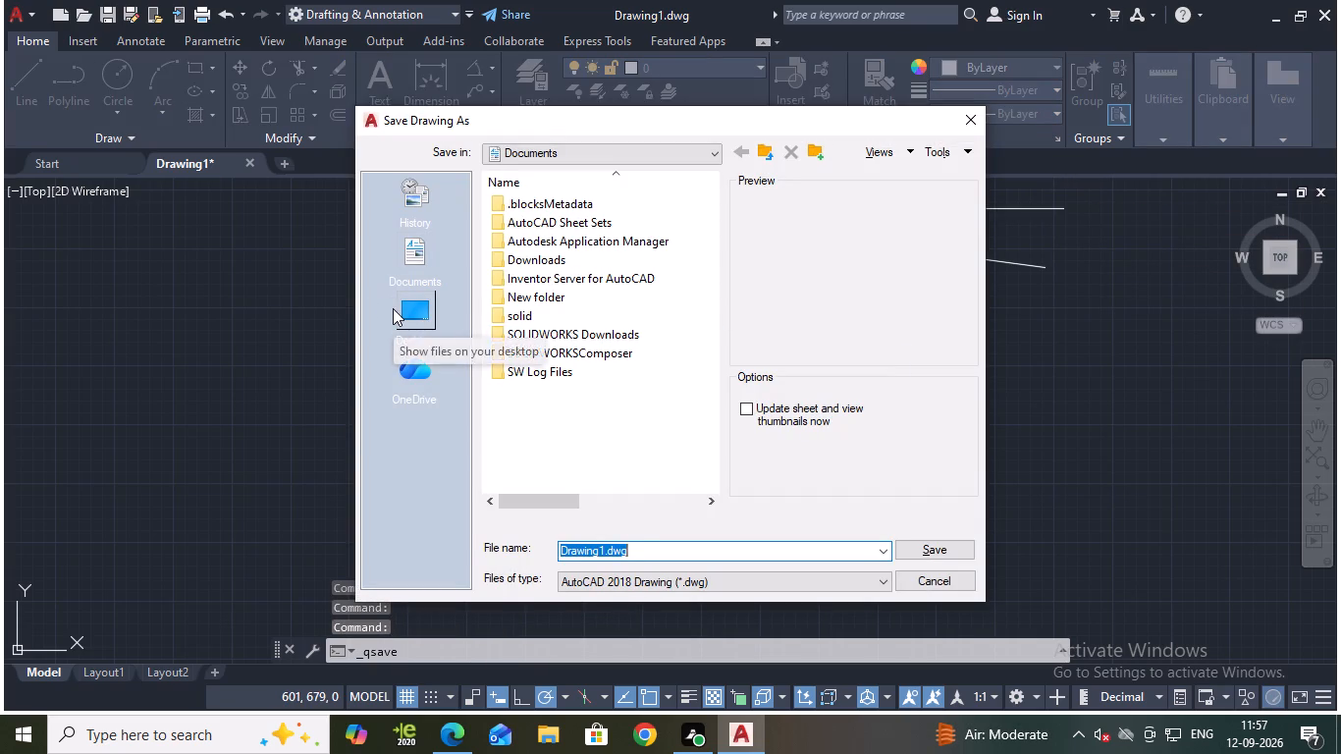
double_click(393, 308)
double_click(570, 354)
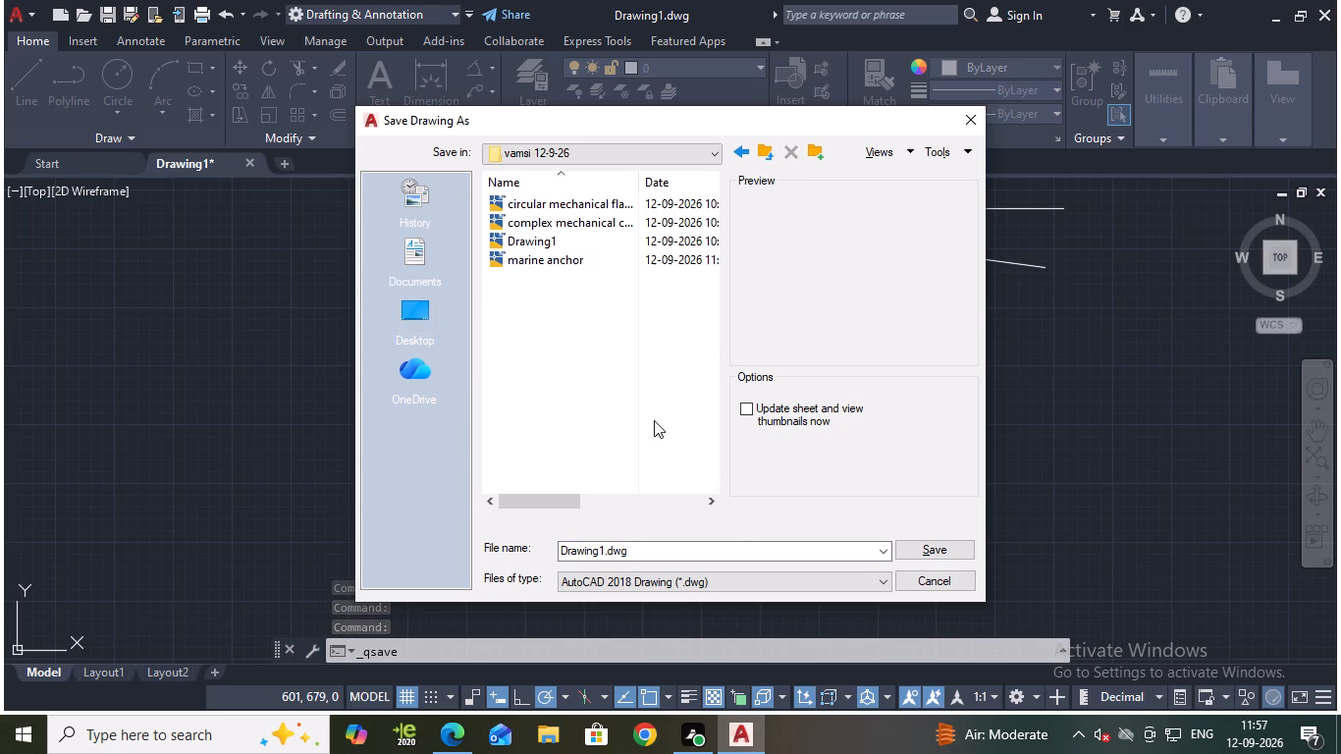
click(703, 546)
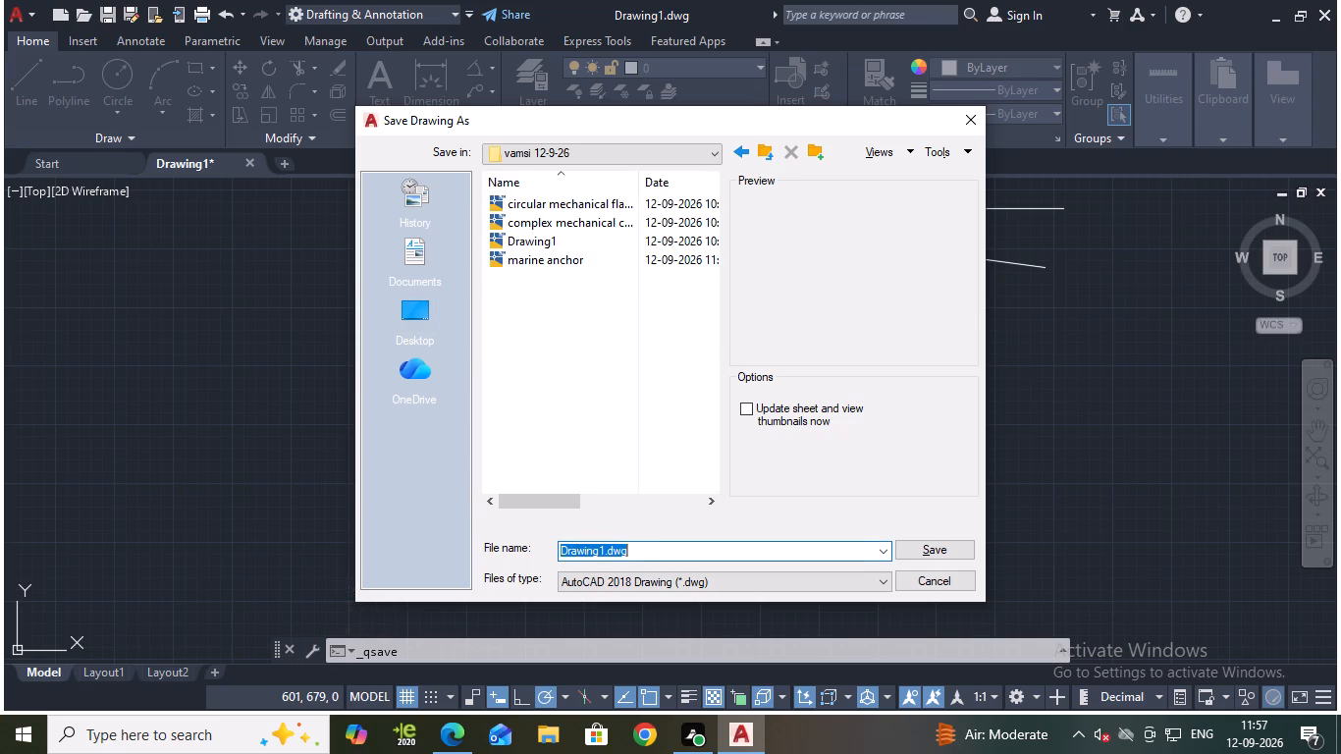
text(marine)
key(space)
text(anchor)
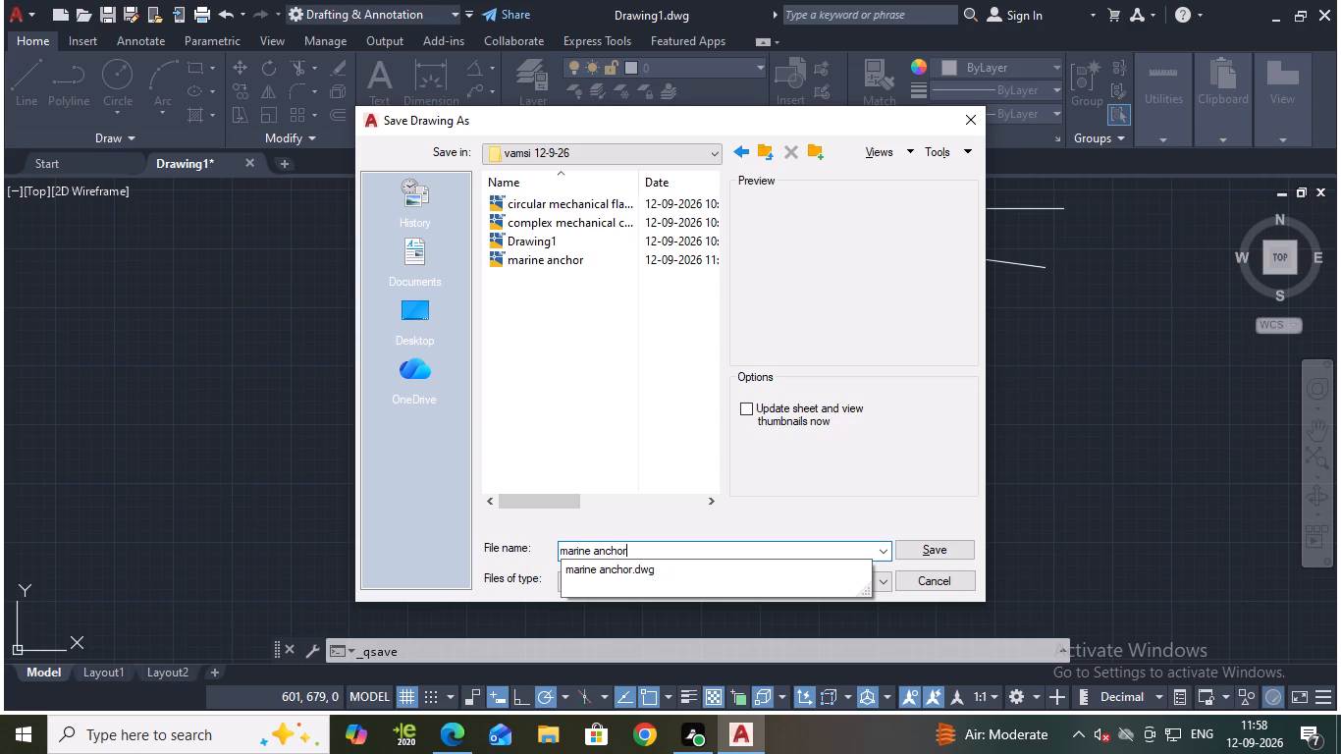
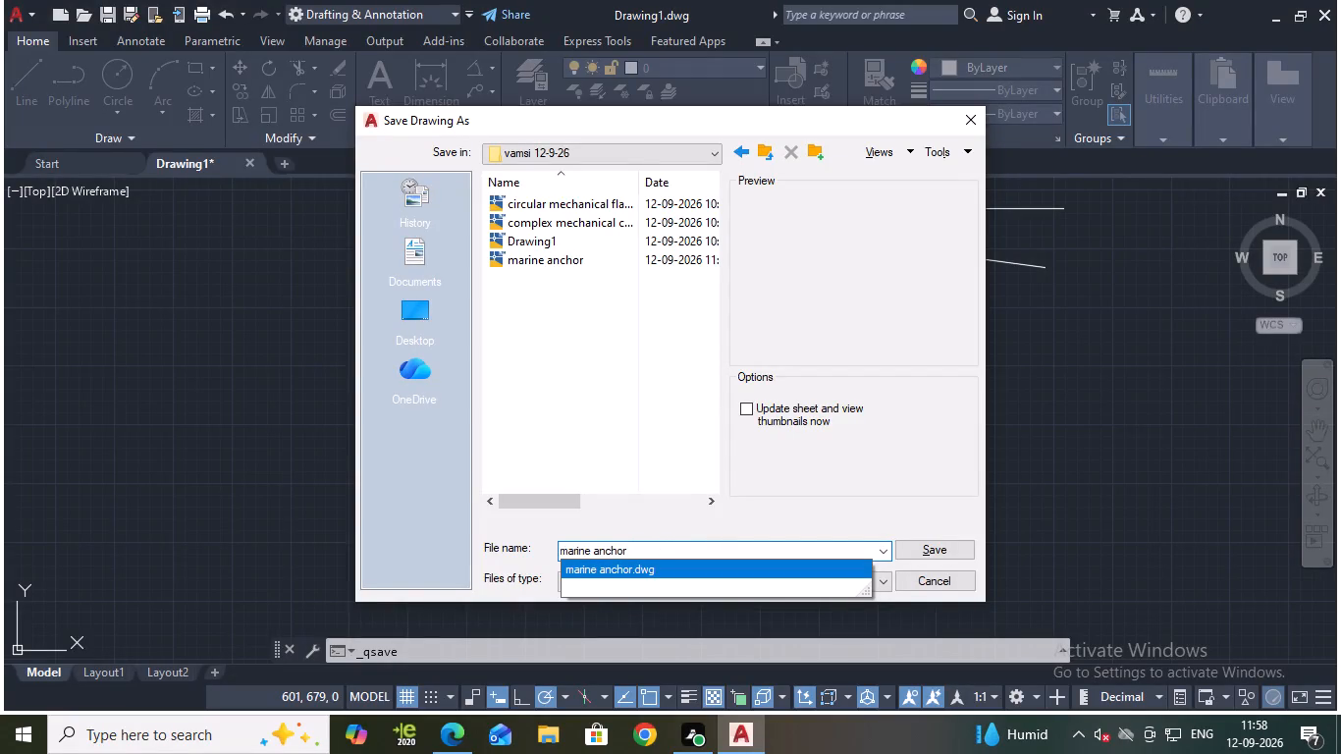
Save the drawing as "marine anchor assembly" in the "vamsi 12-9-26" folder.
click(651, 544)
key(space)
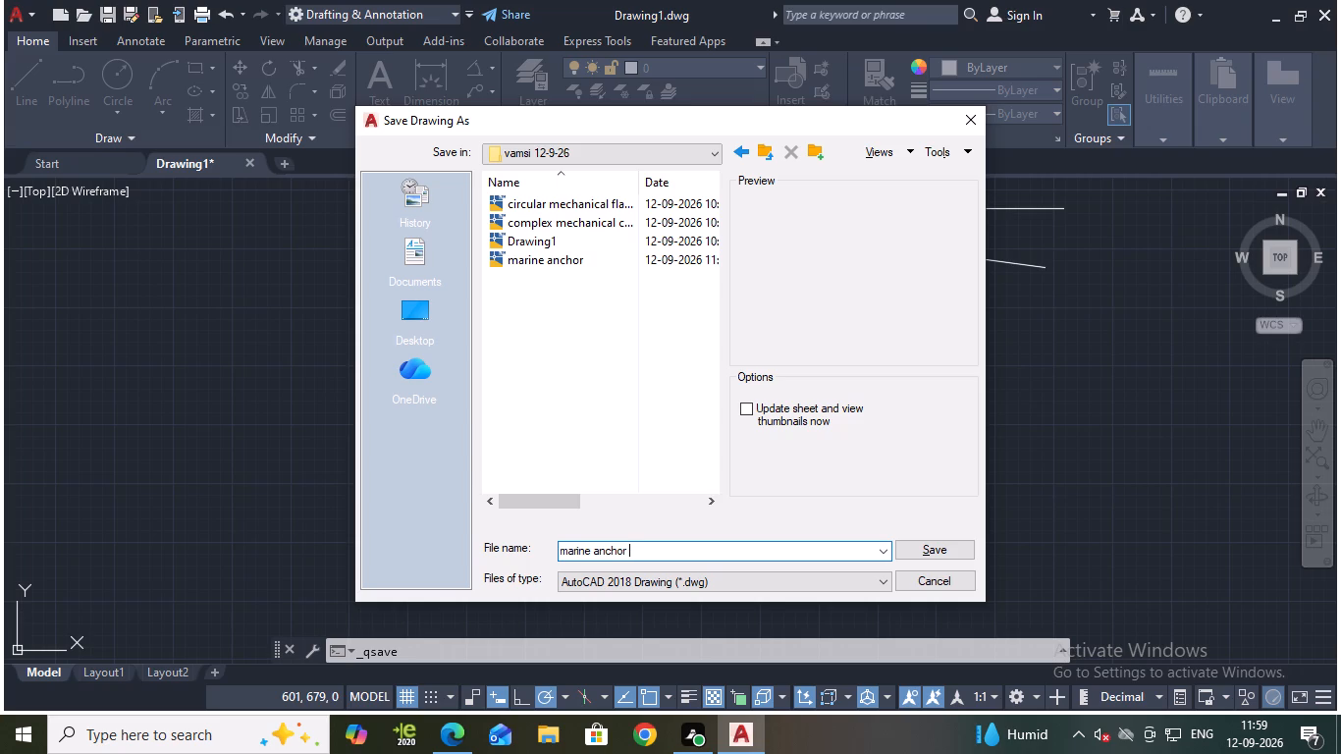
text(assem)
text(bly)
key(Return)
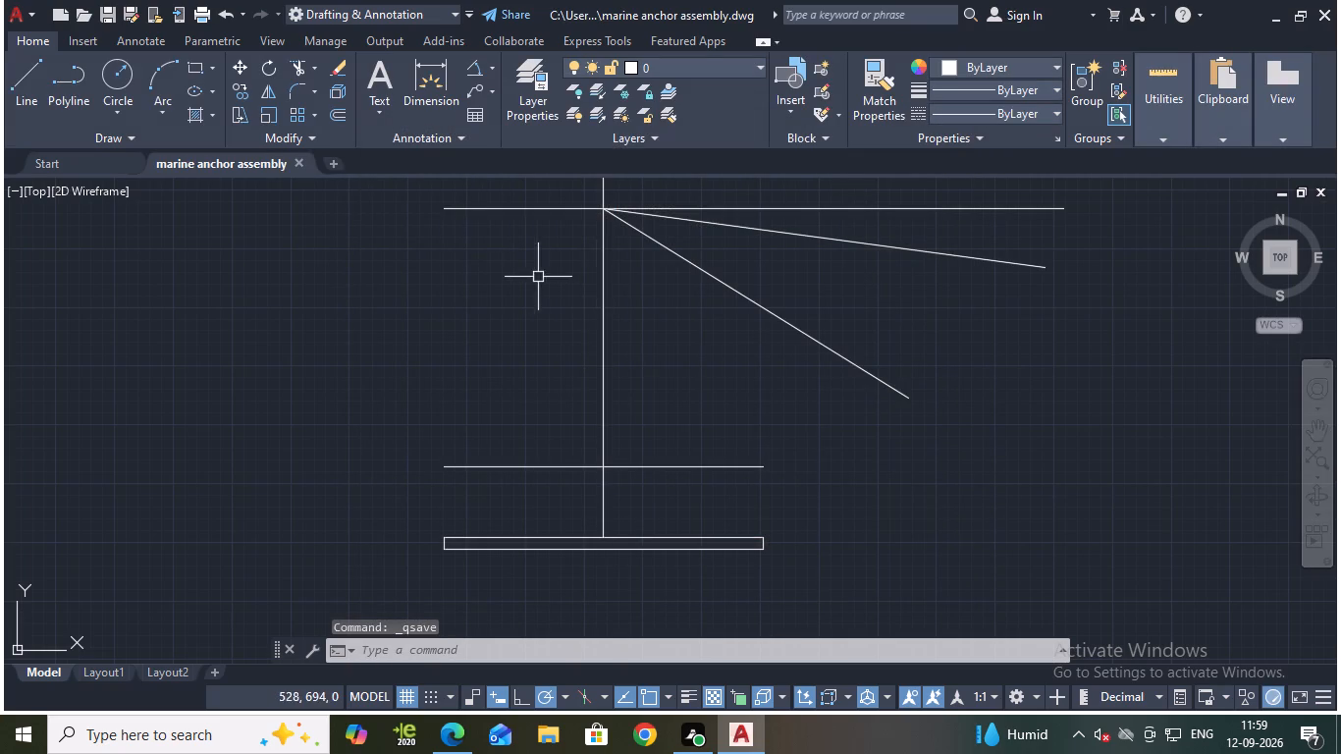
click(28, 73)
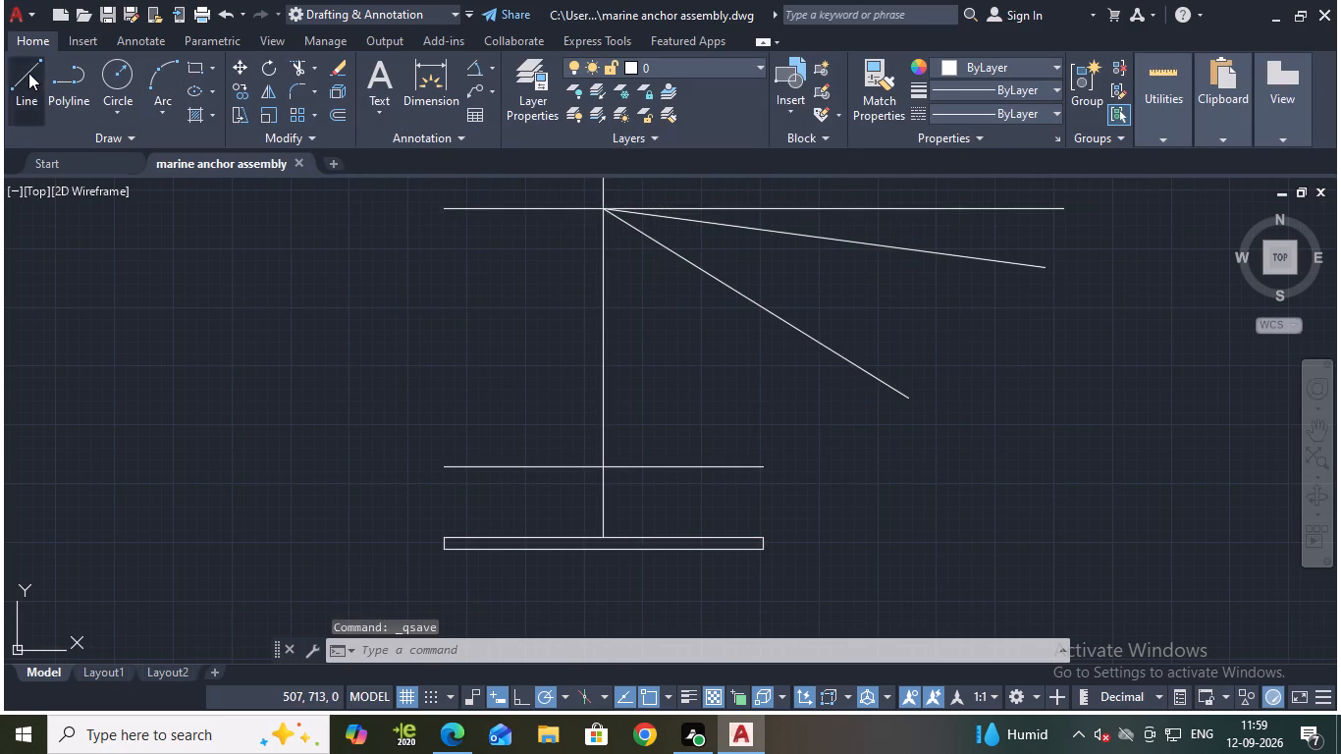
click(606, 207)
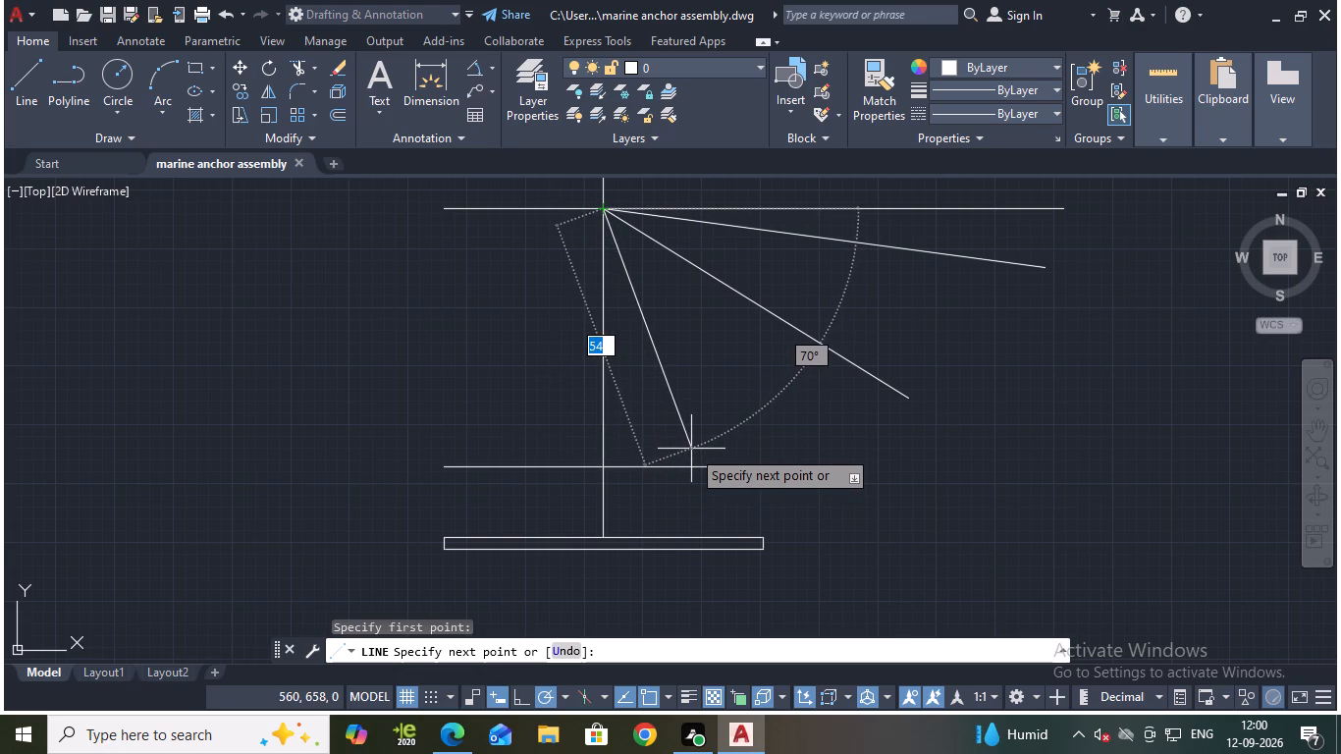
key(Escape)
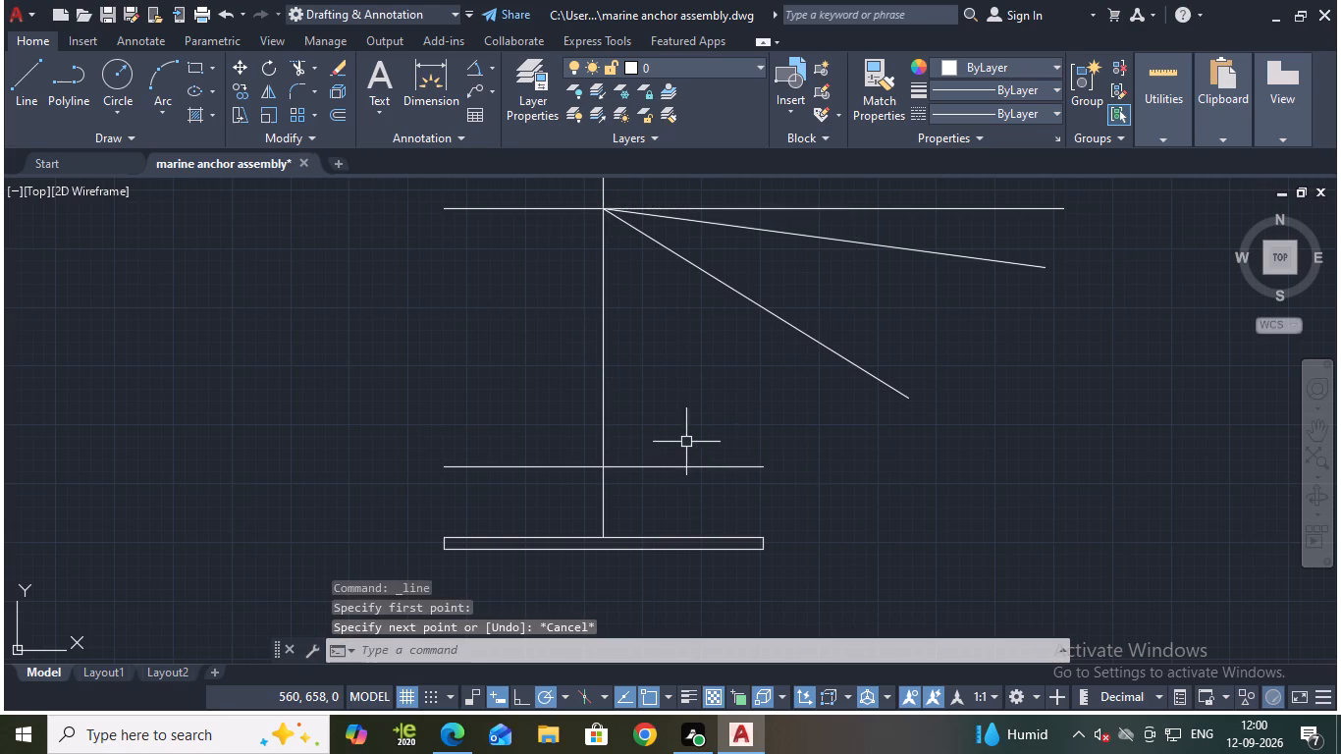
Offset the vertical centre line 7 mm to the right.
key(o)
key(Return)
key(Return)
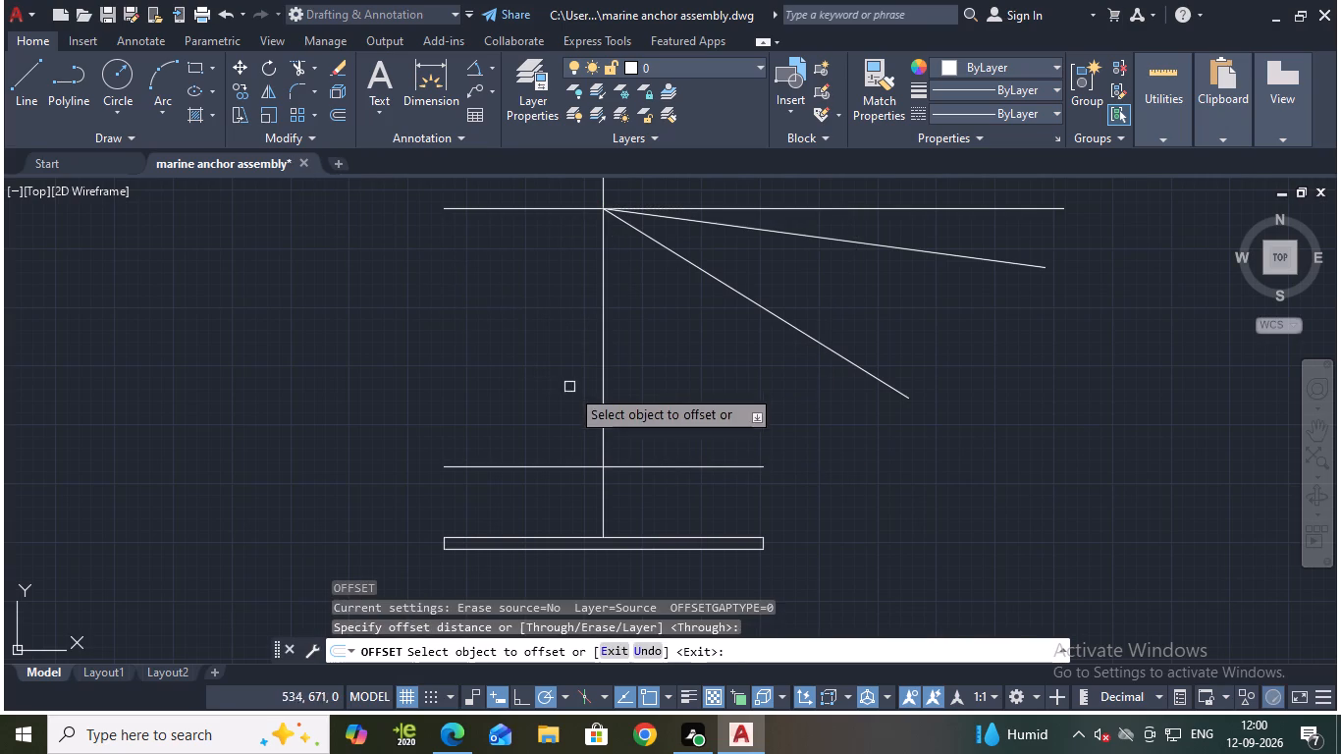
click(599, 428)
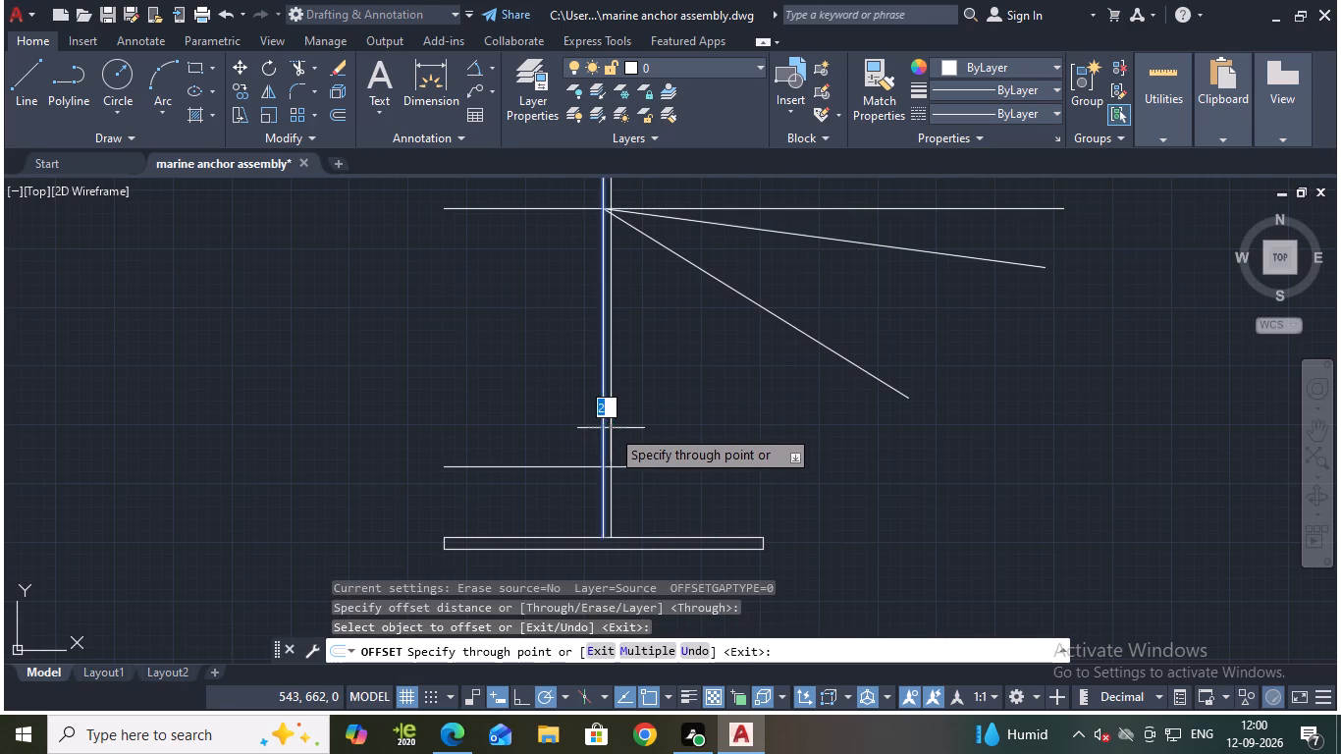
key(7)
key(Return)
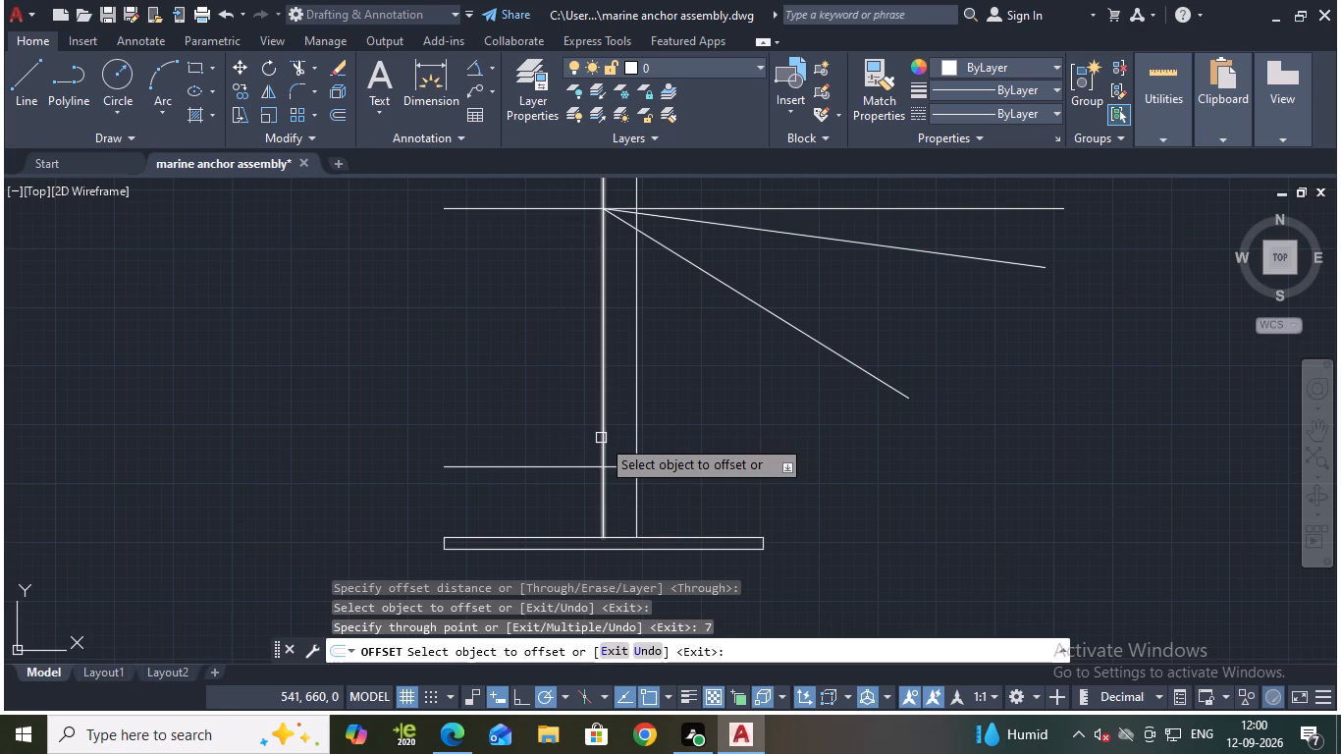
key(Escape)
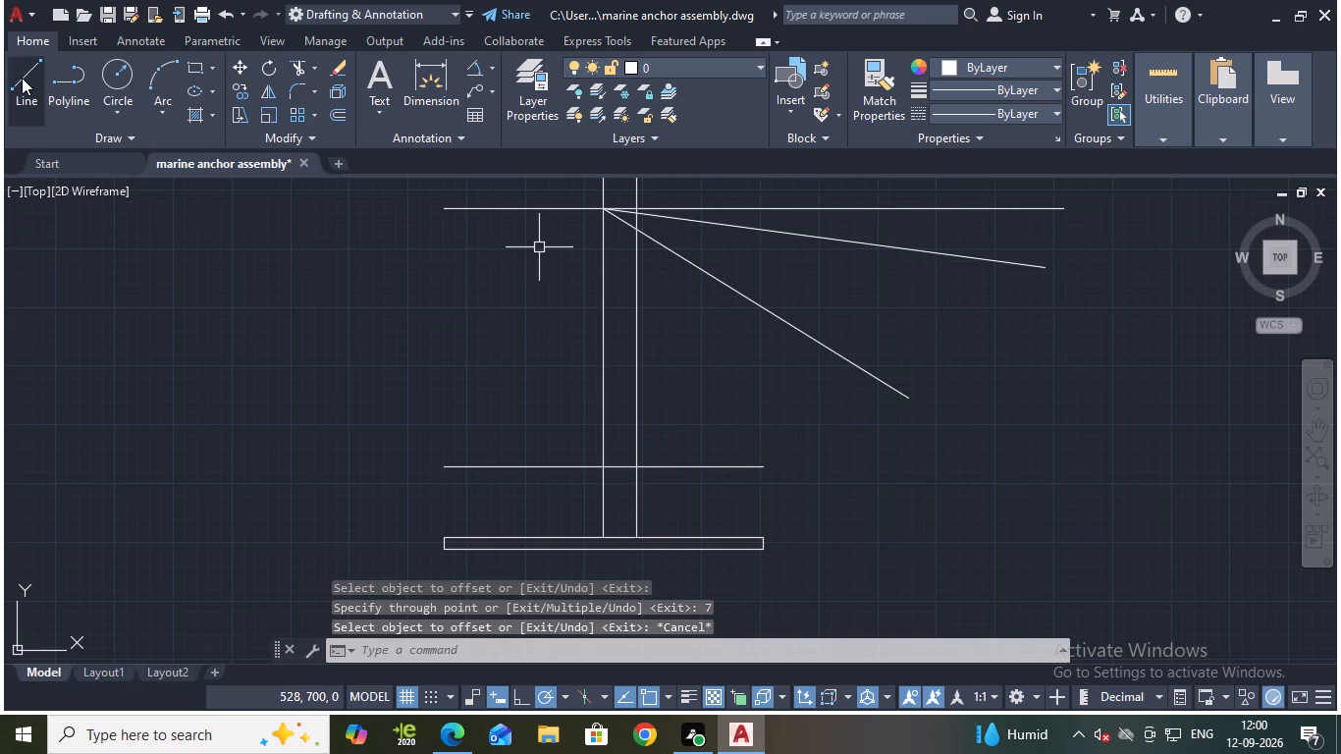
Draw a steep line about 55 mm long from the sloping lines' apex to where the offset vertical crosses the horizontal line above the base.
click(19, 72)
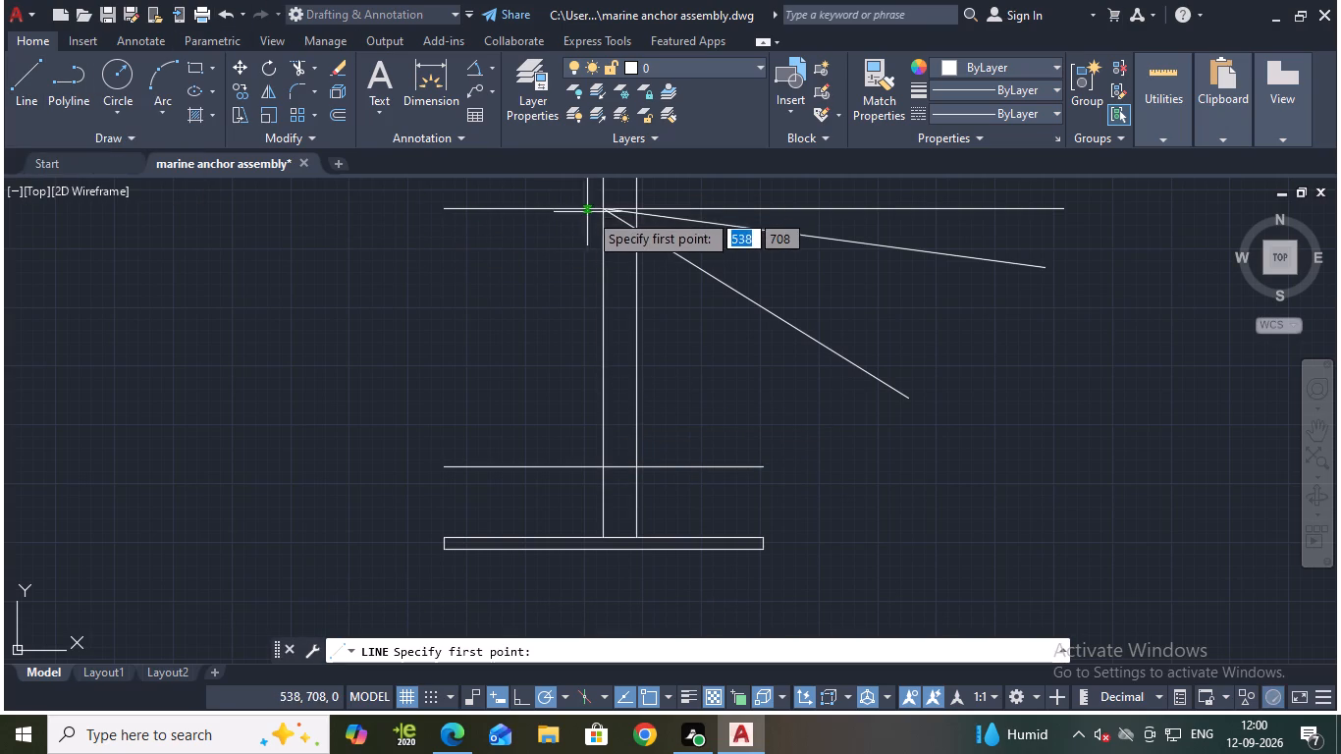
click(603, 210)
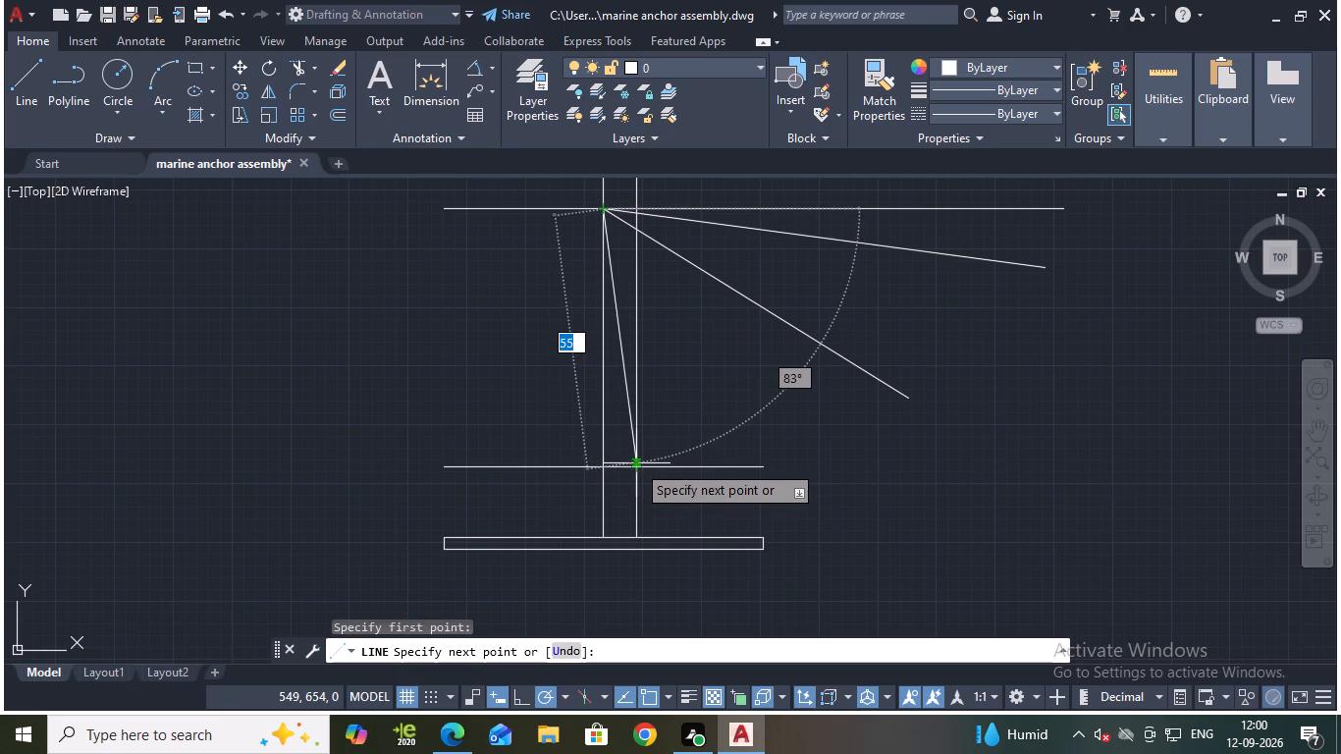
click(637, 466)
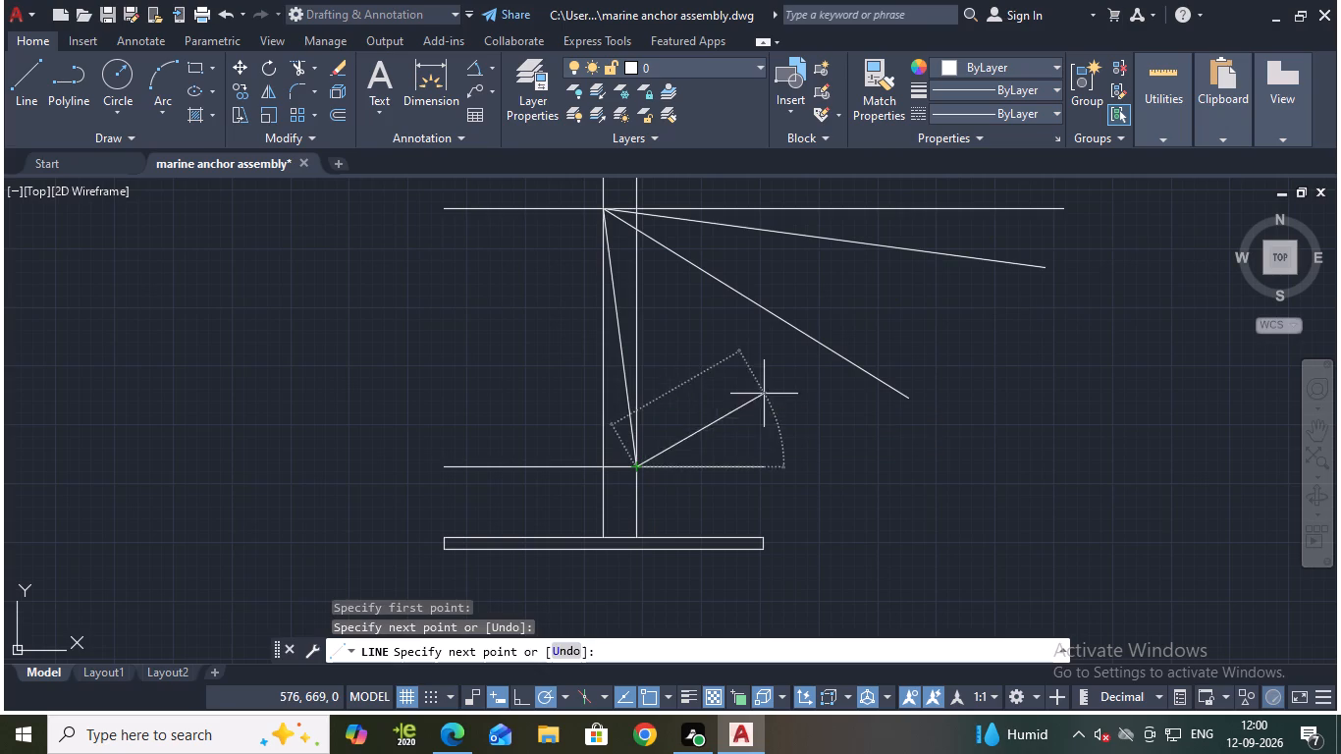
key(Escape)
Check the angle between the steep line and the upper sloping line with an angular dimension preview, without placing it.
click(471, 75)
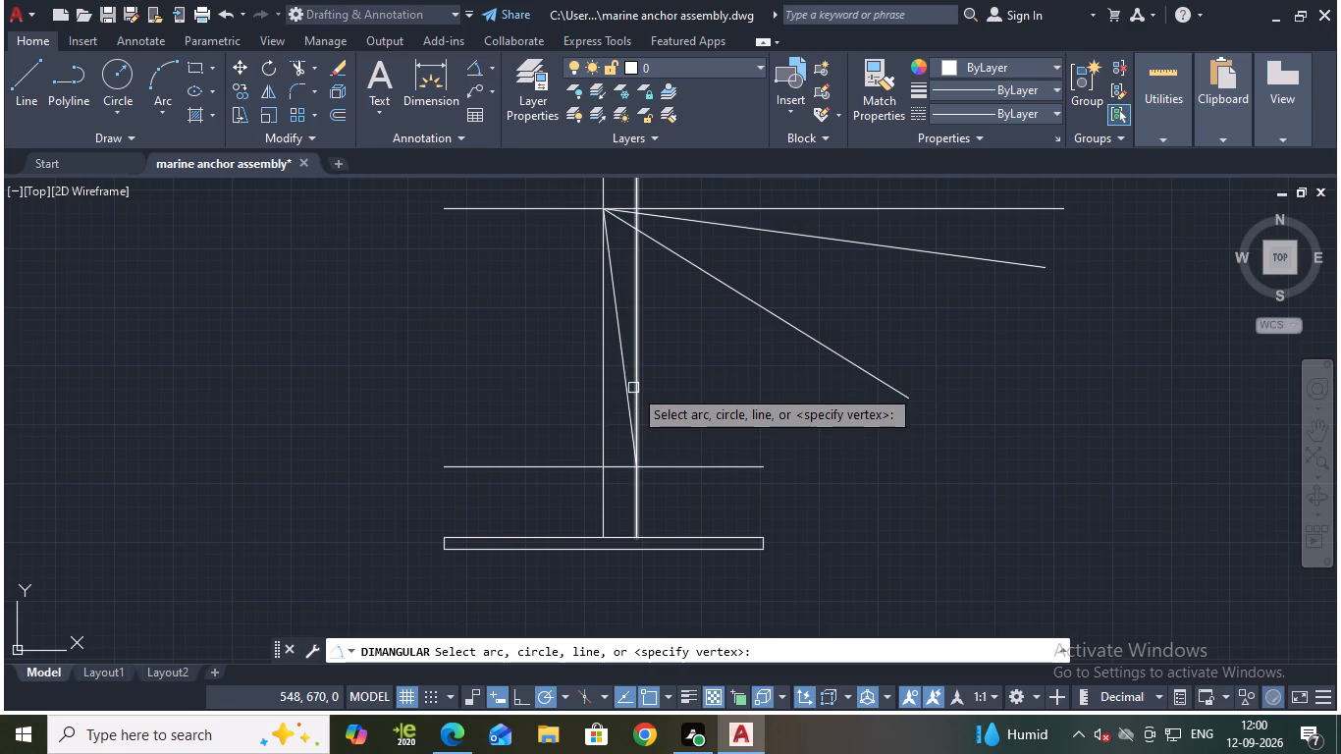
click(624, 377)
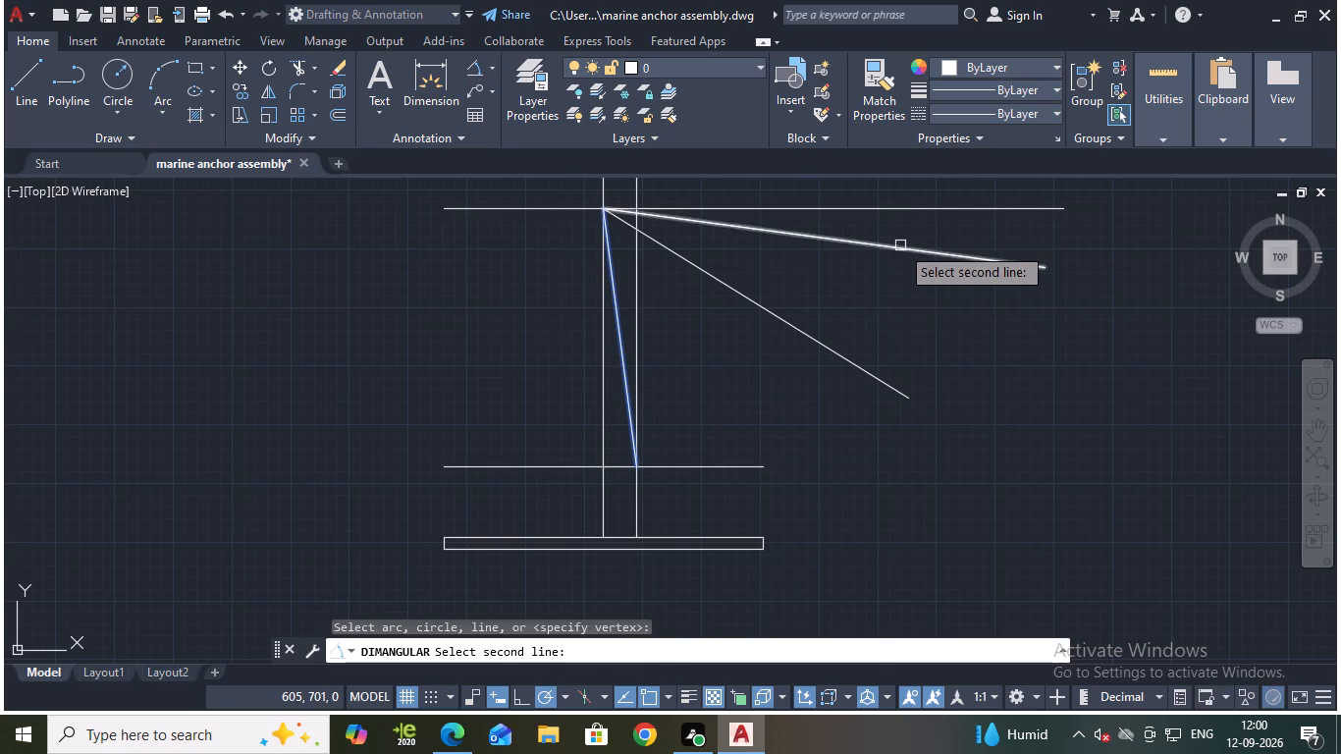
click(900, 245)
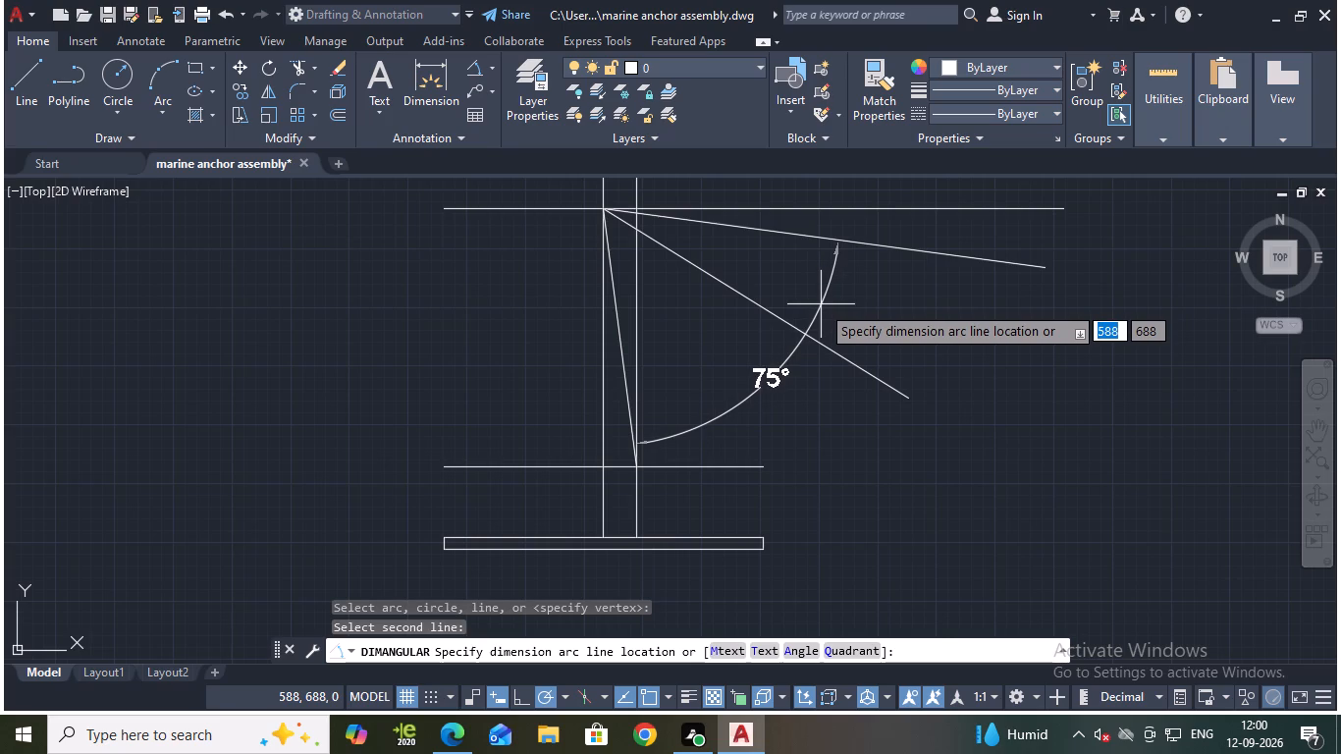
key(Escape)
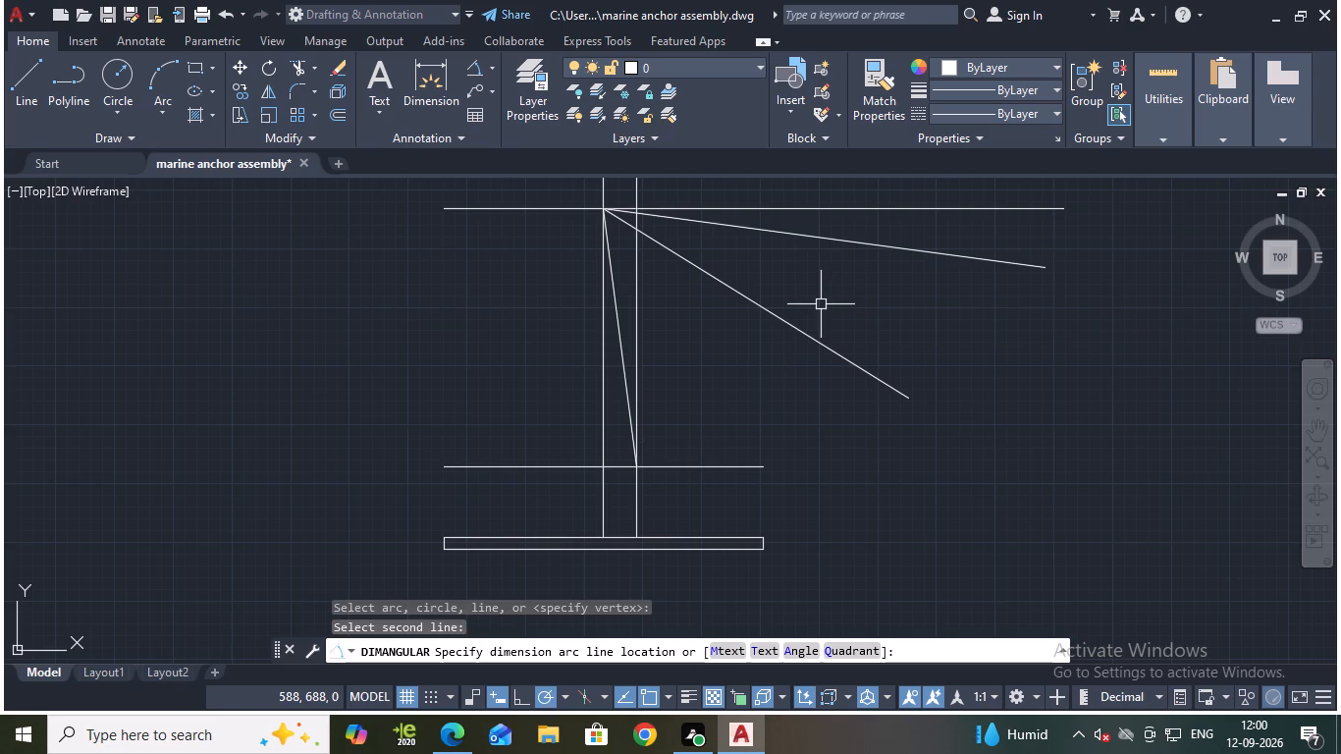
Check the angle between the offset vertical line and the lower sloping line with an angular dimension preview, without placing it.
click(485, 74)
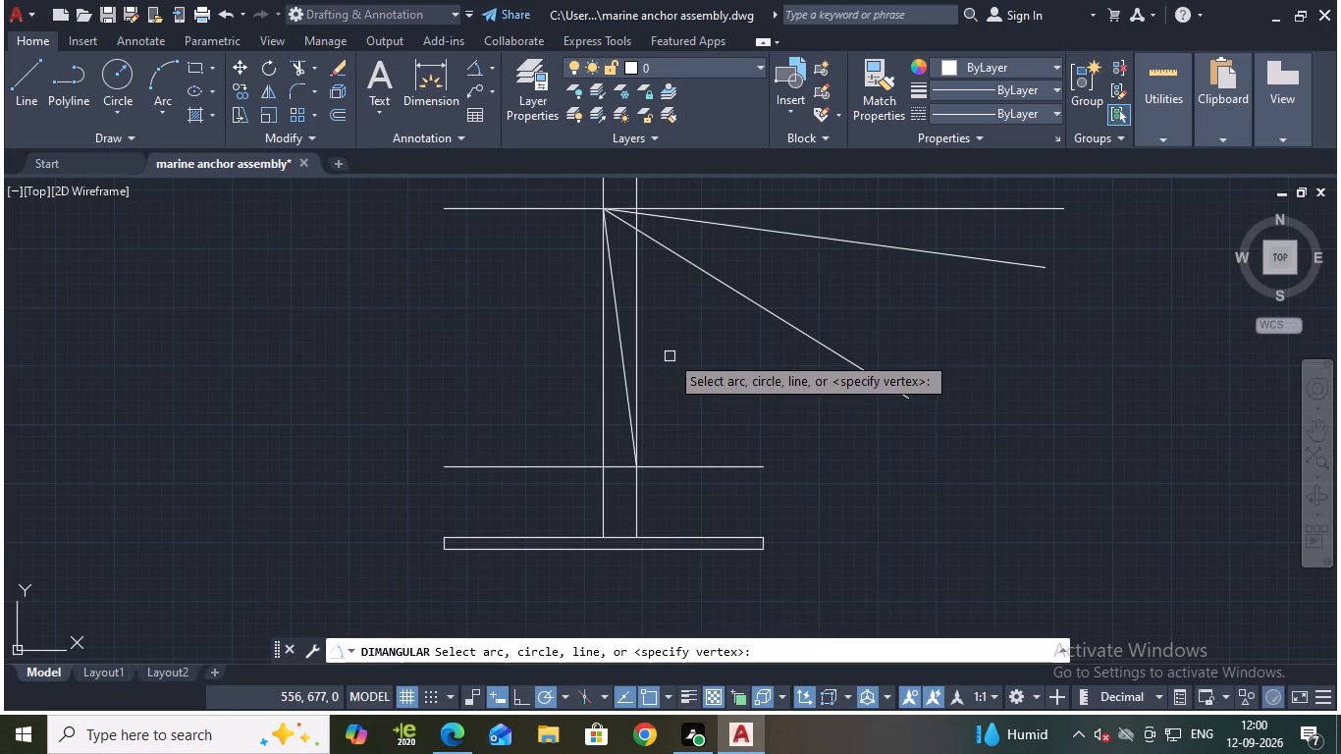
click(636, 343)
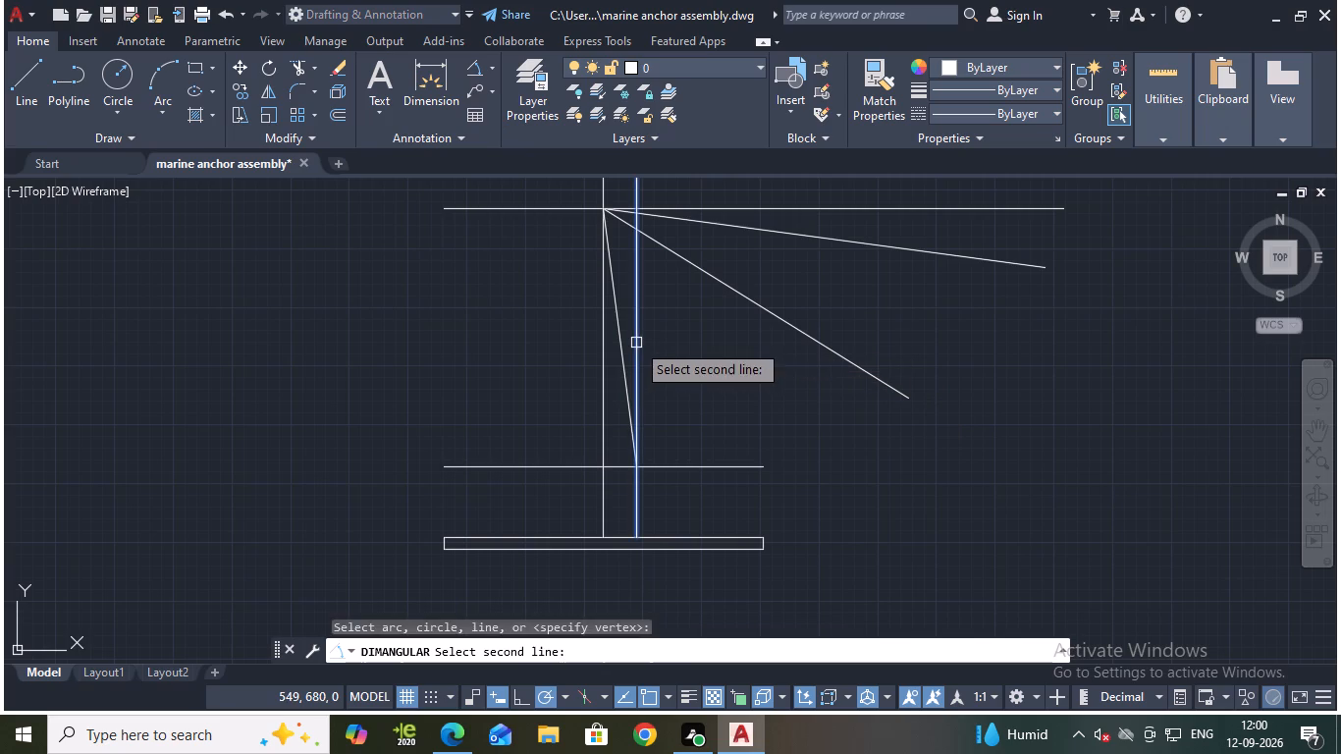
click(799, 334)
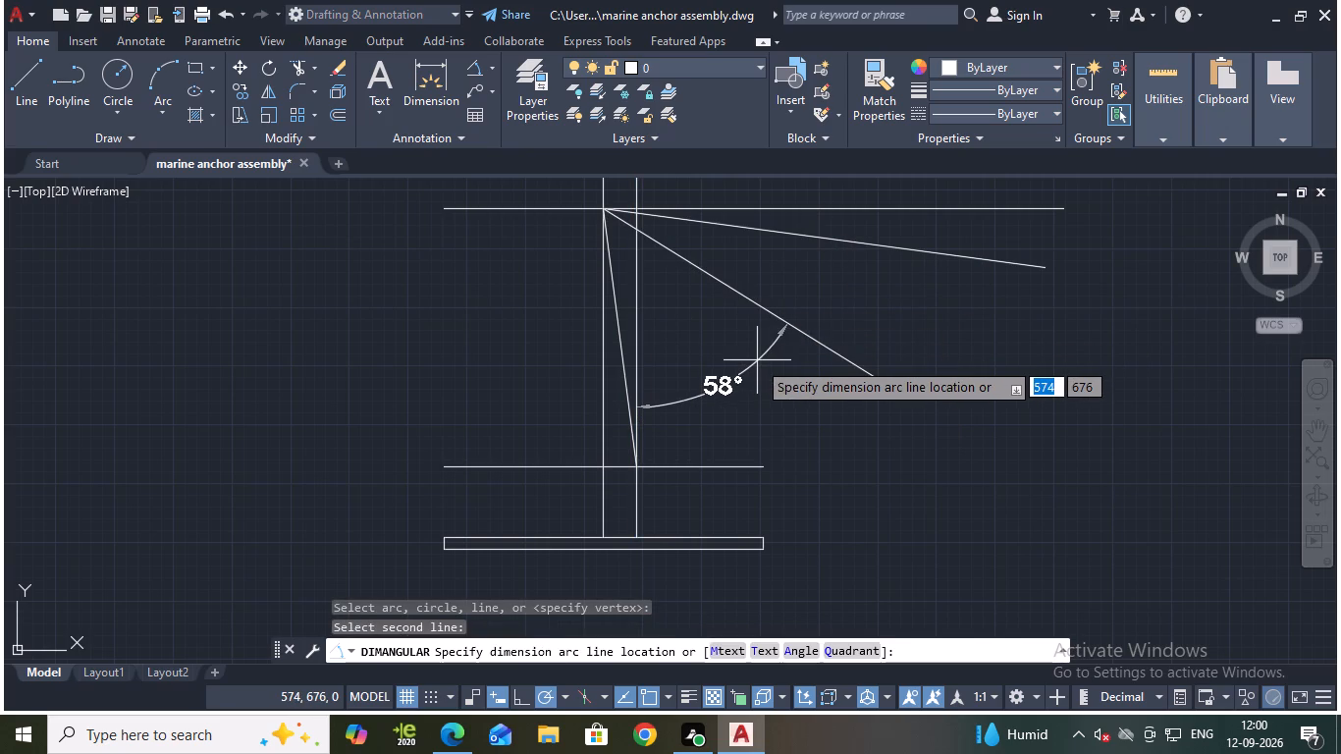
scroll(757, 360, up, 1)
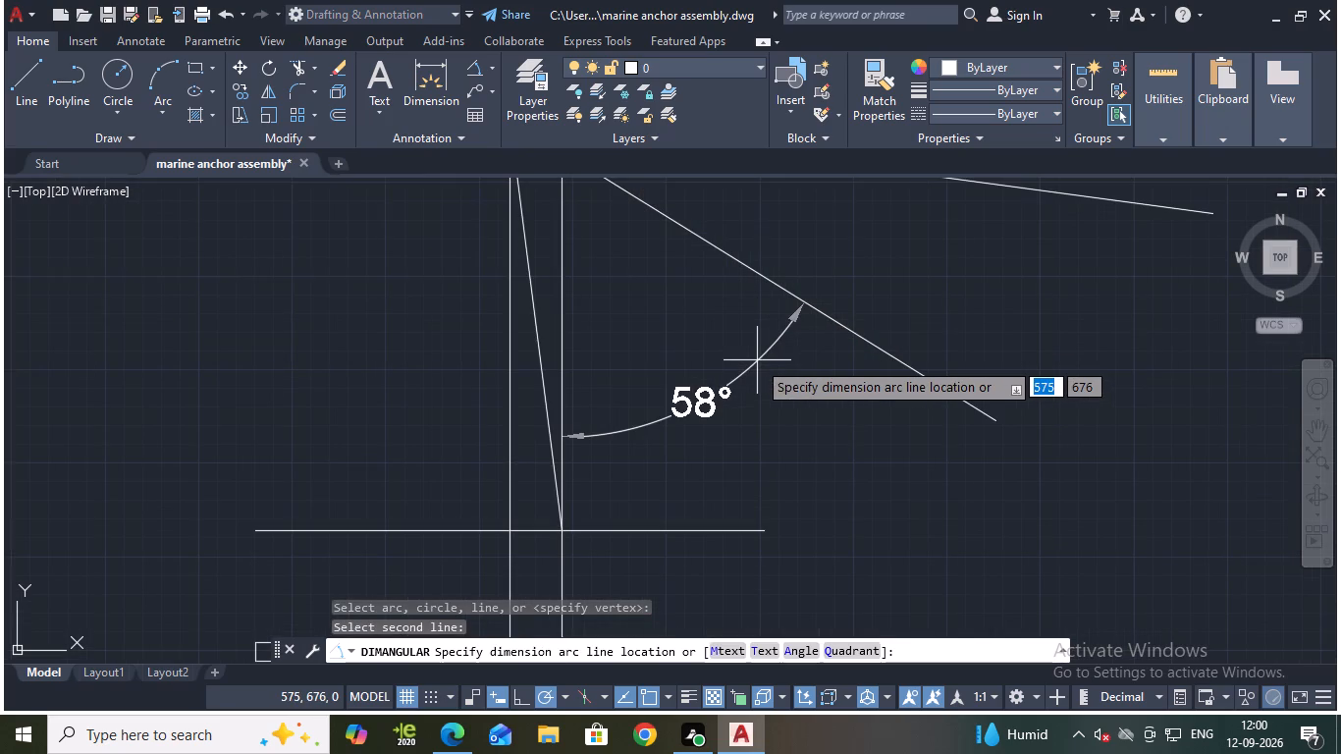
scroll(757, 358, down, 1)
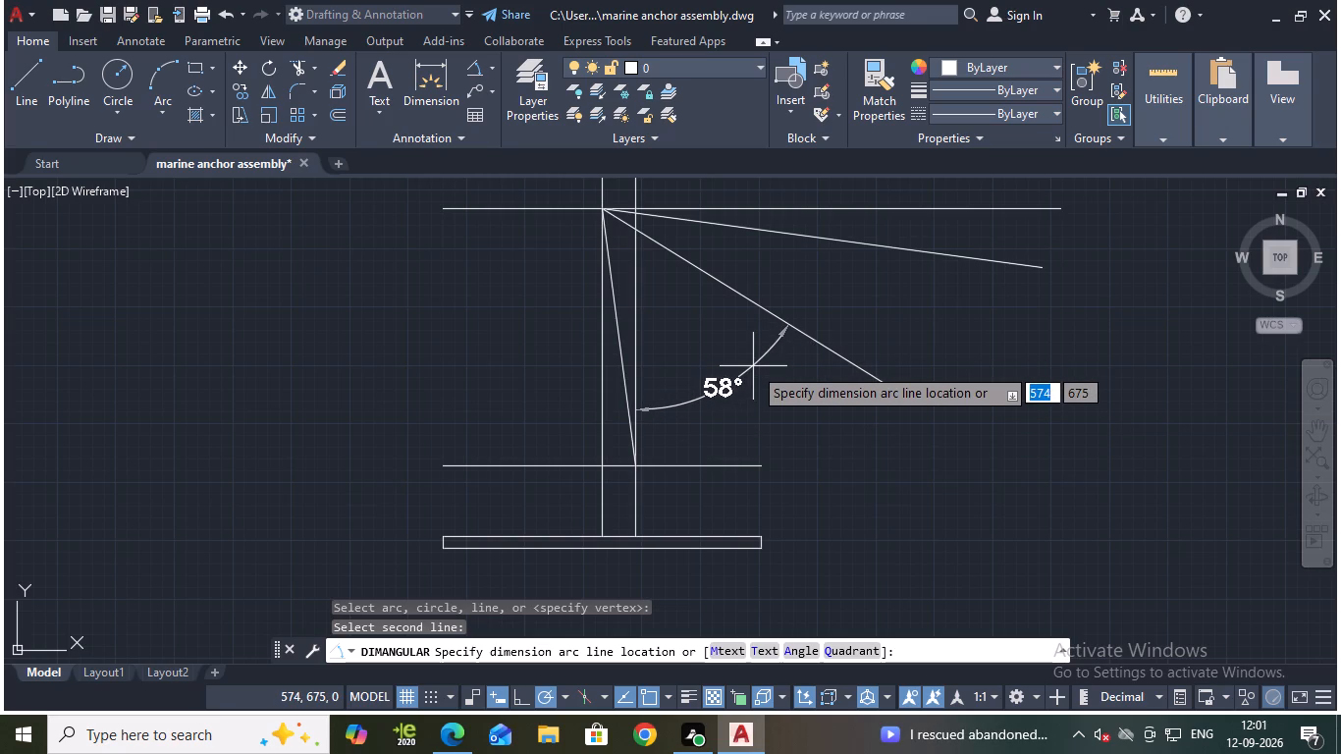
key(Escape)
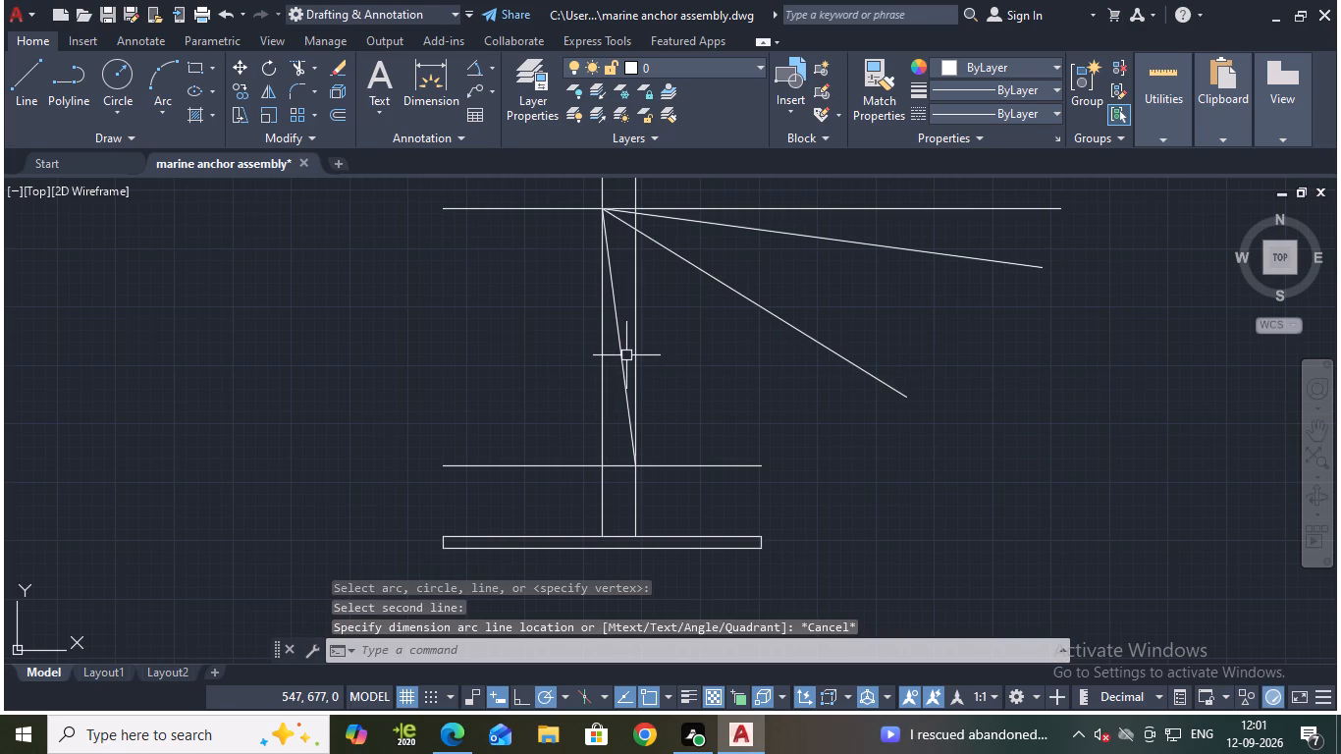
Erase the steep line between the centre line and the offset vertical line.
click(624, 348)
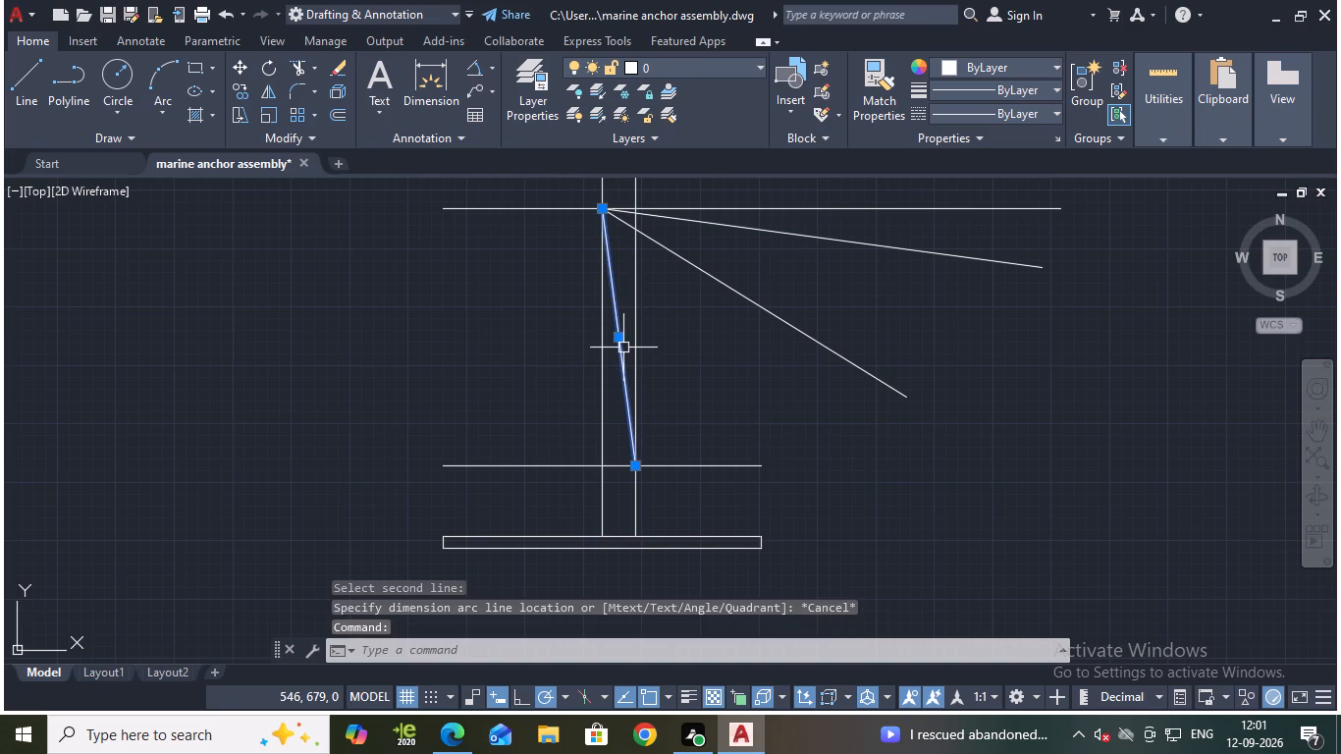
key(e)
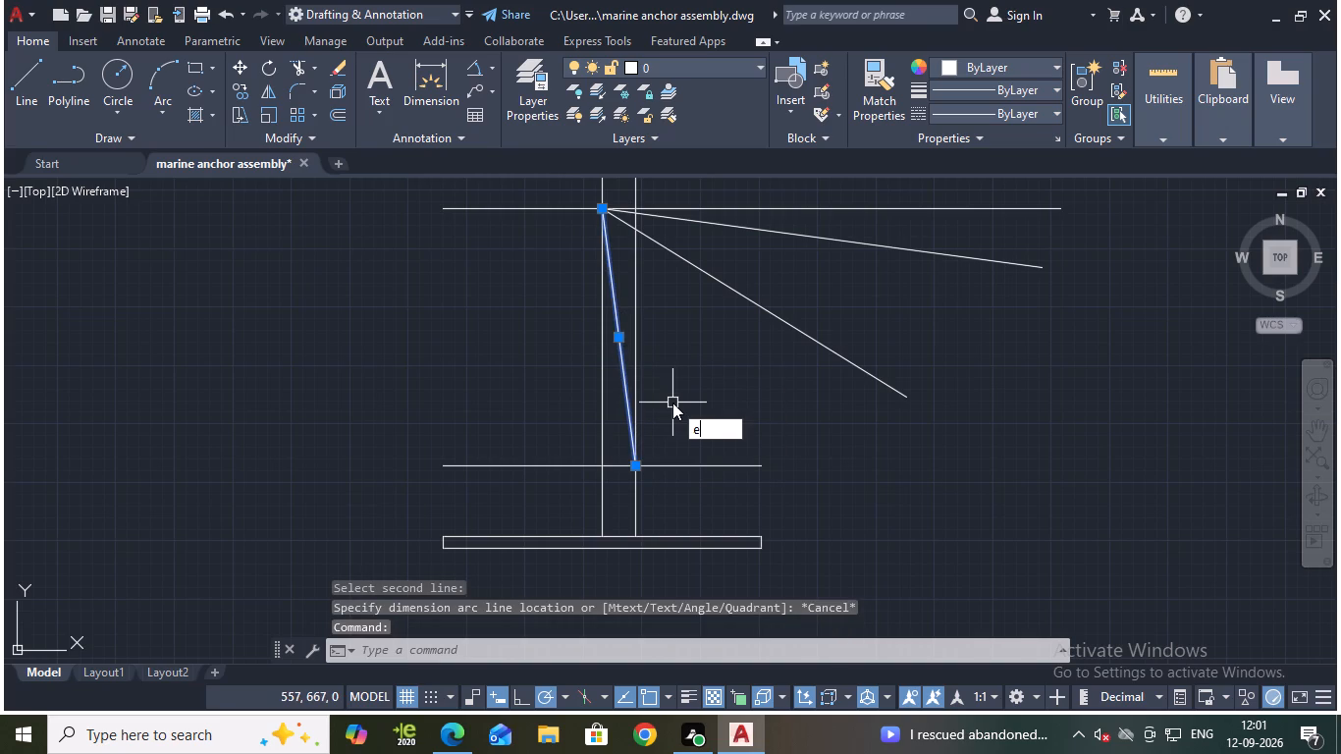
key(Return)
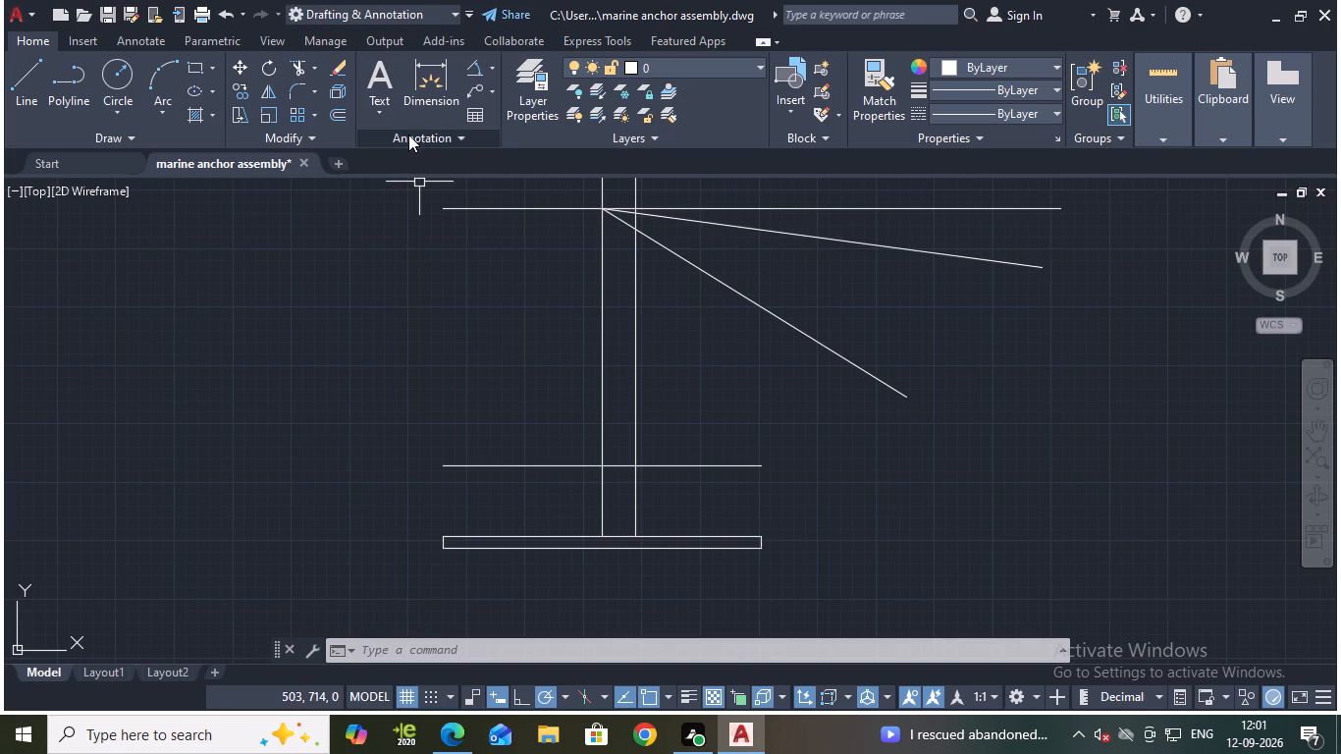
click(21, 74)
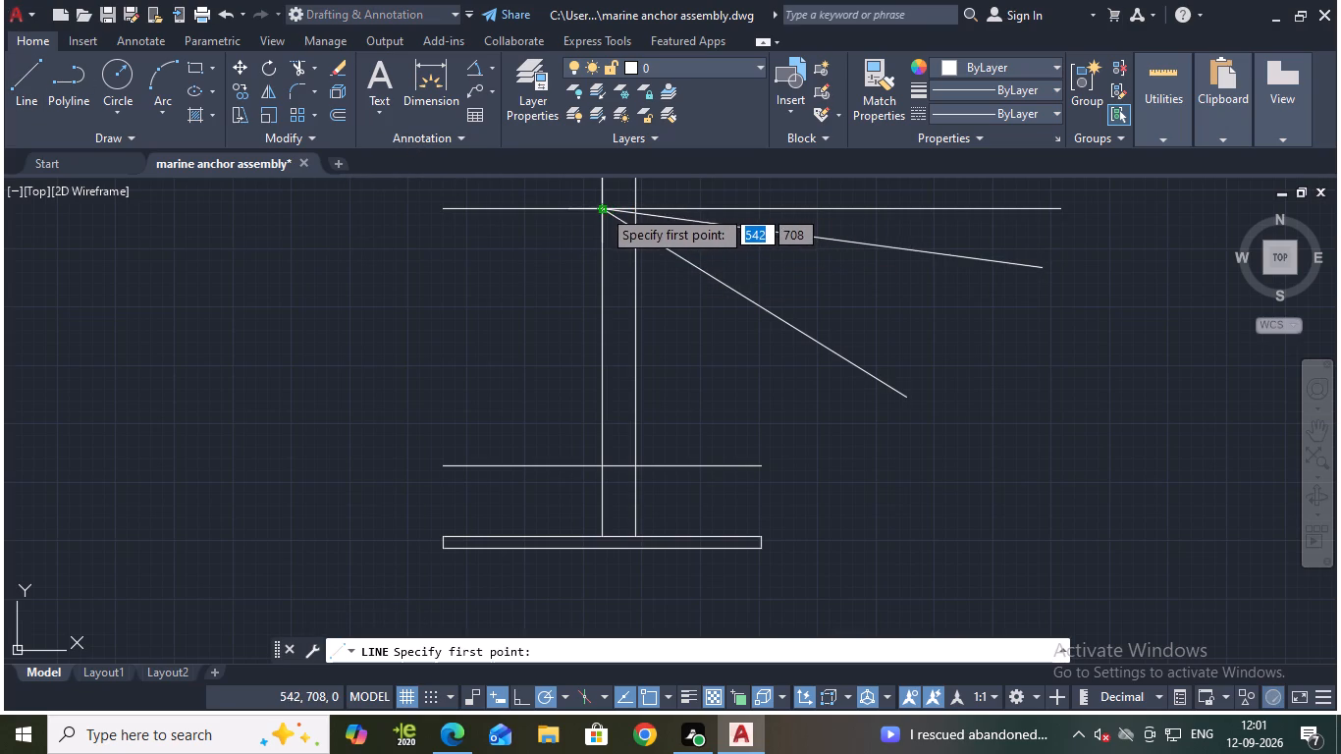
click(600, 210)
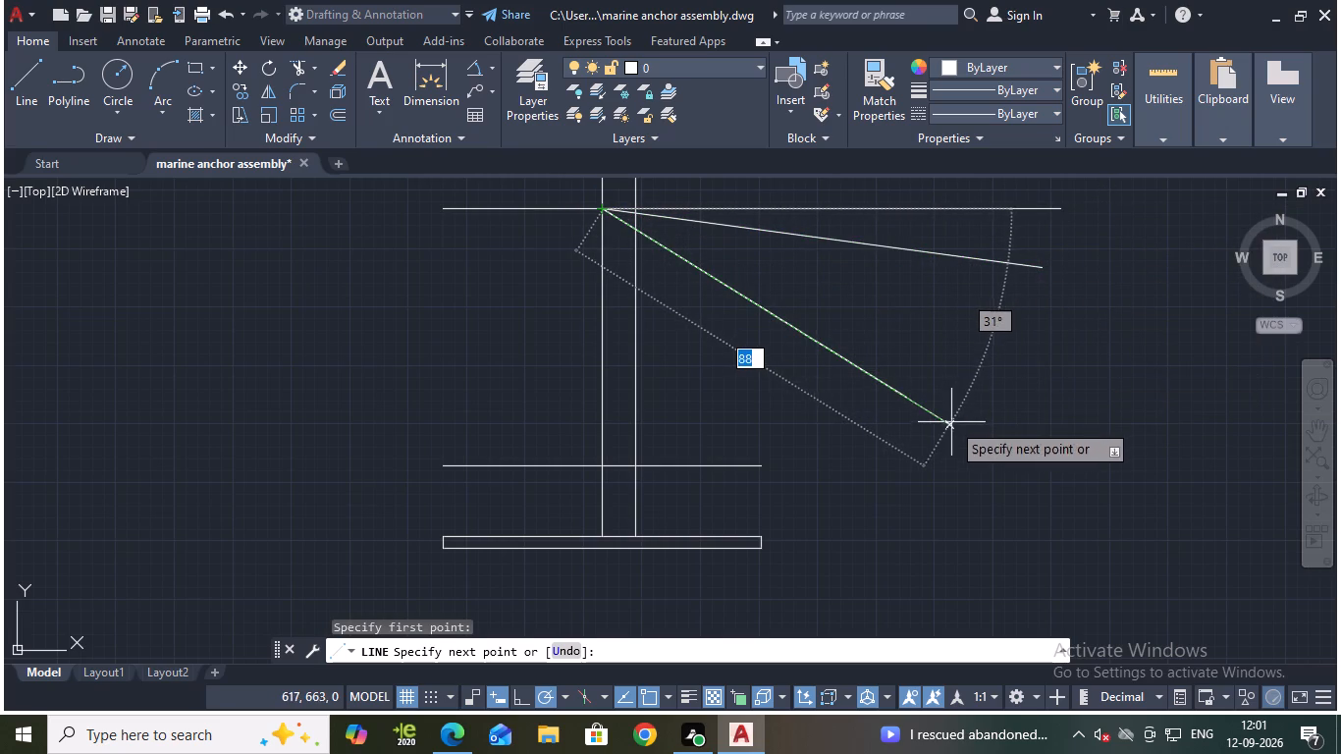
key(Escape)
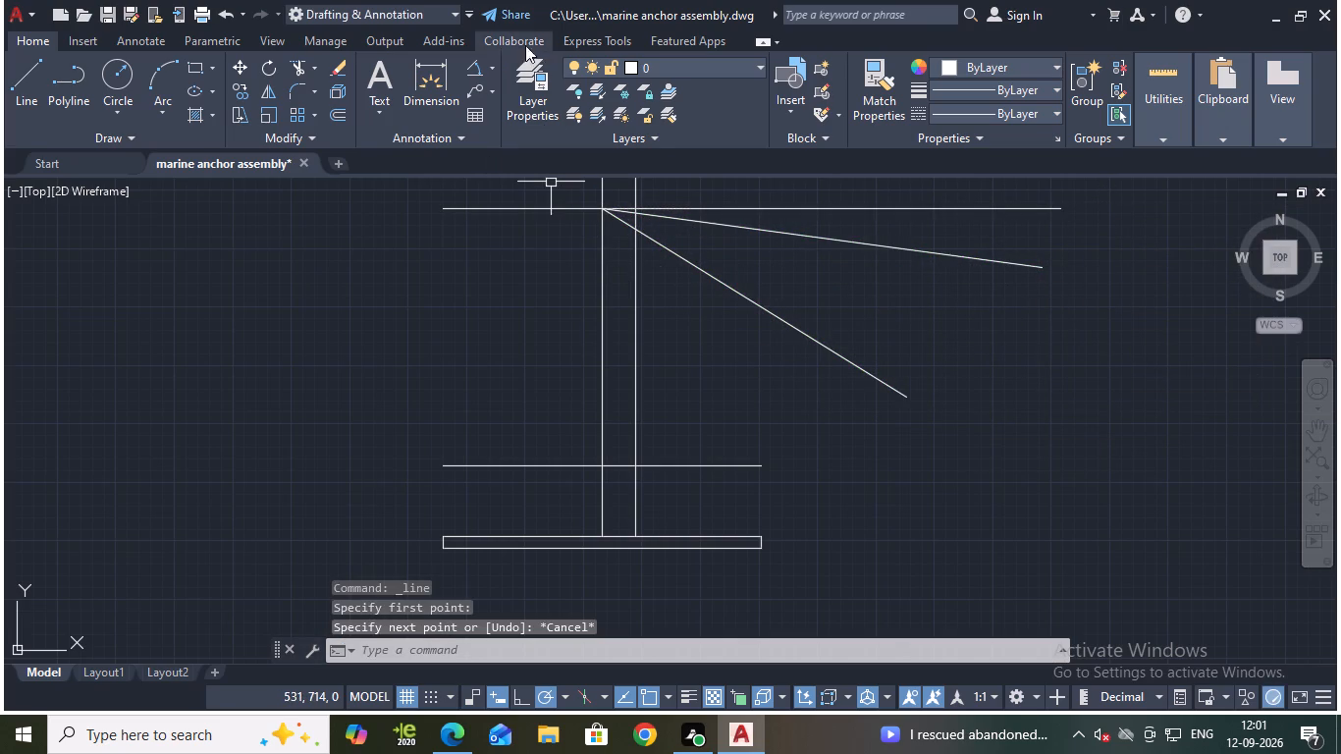
Place an angular dimension between the upper and lower sloping lines.
click(473, 70)
click(791, 321)
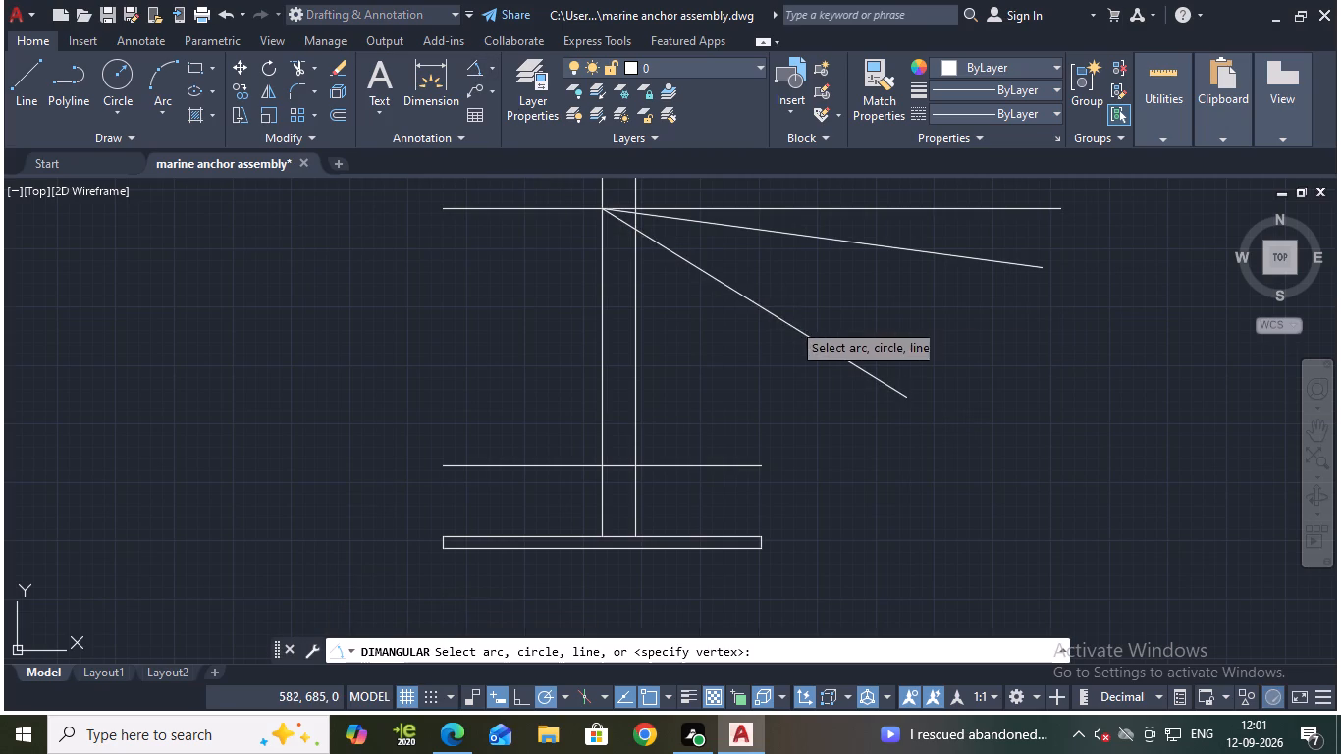
click(824, 234)
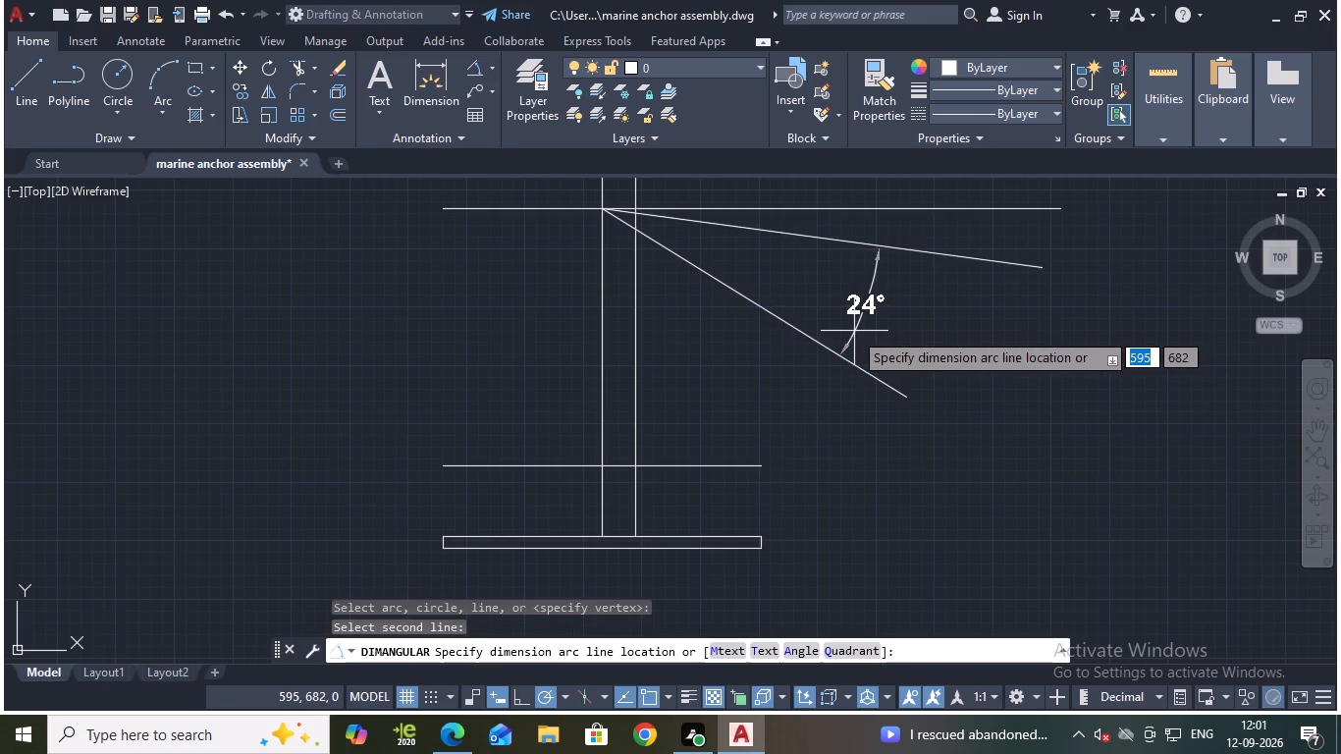
click(853, 331)
key(Escape)
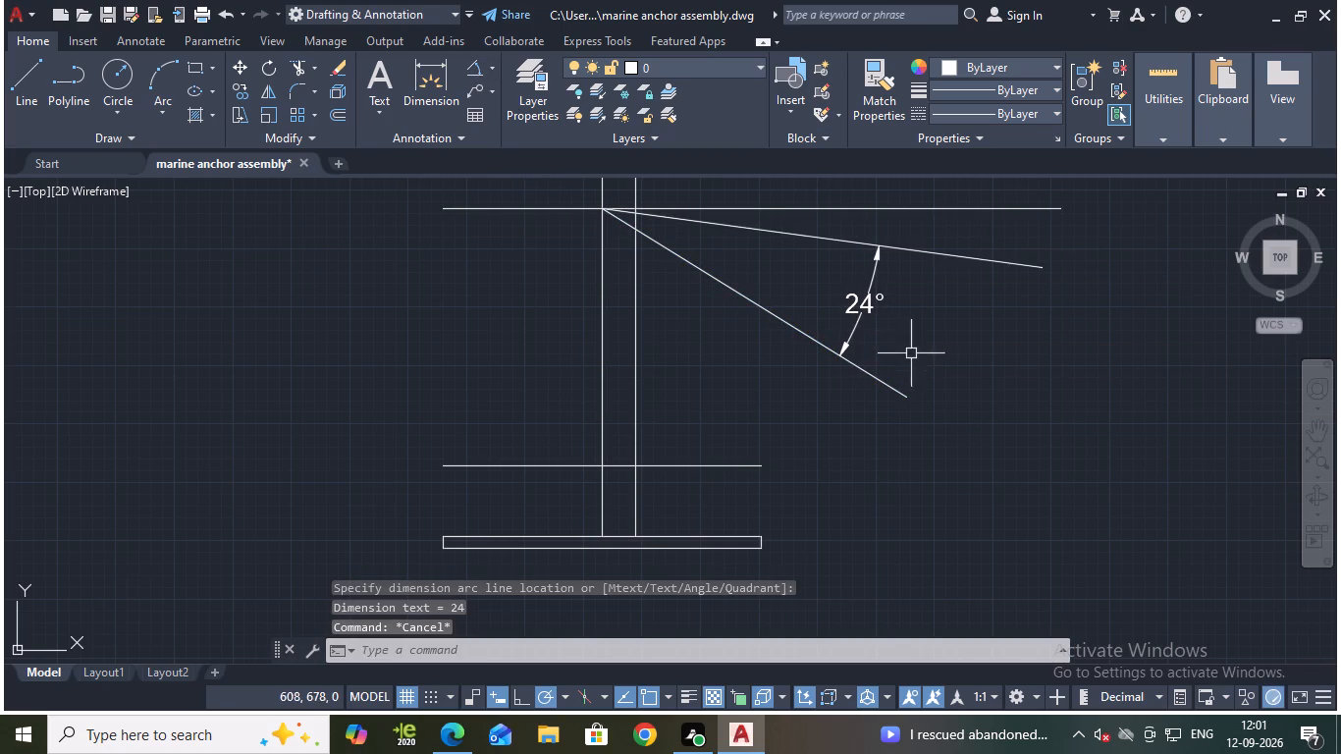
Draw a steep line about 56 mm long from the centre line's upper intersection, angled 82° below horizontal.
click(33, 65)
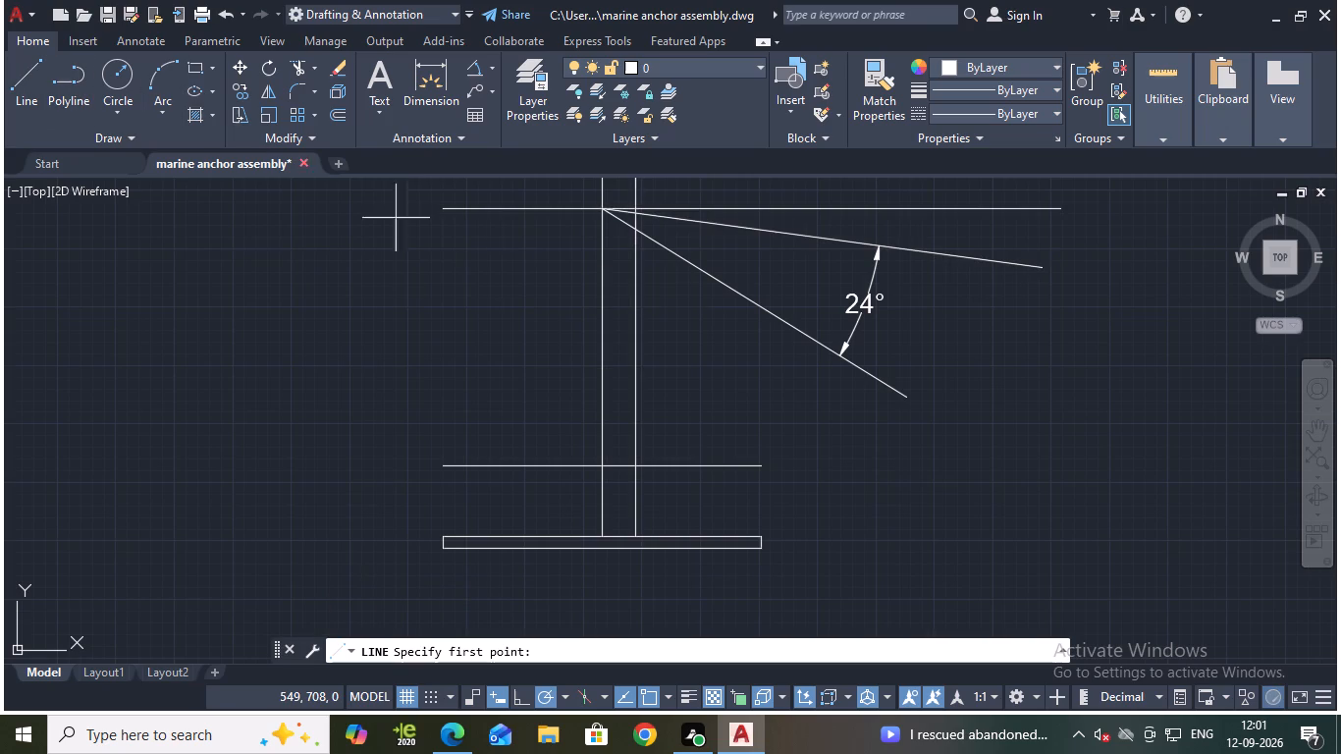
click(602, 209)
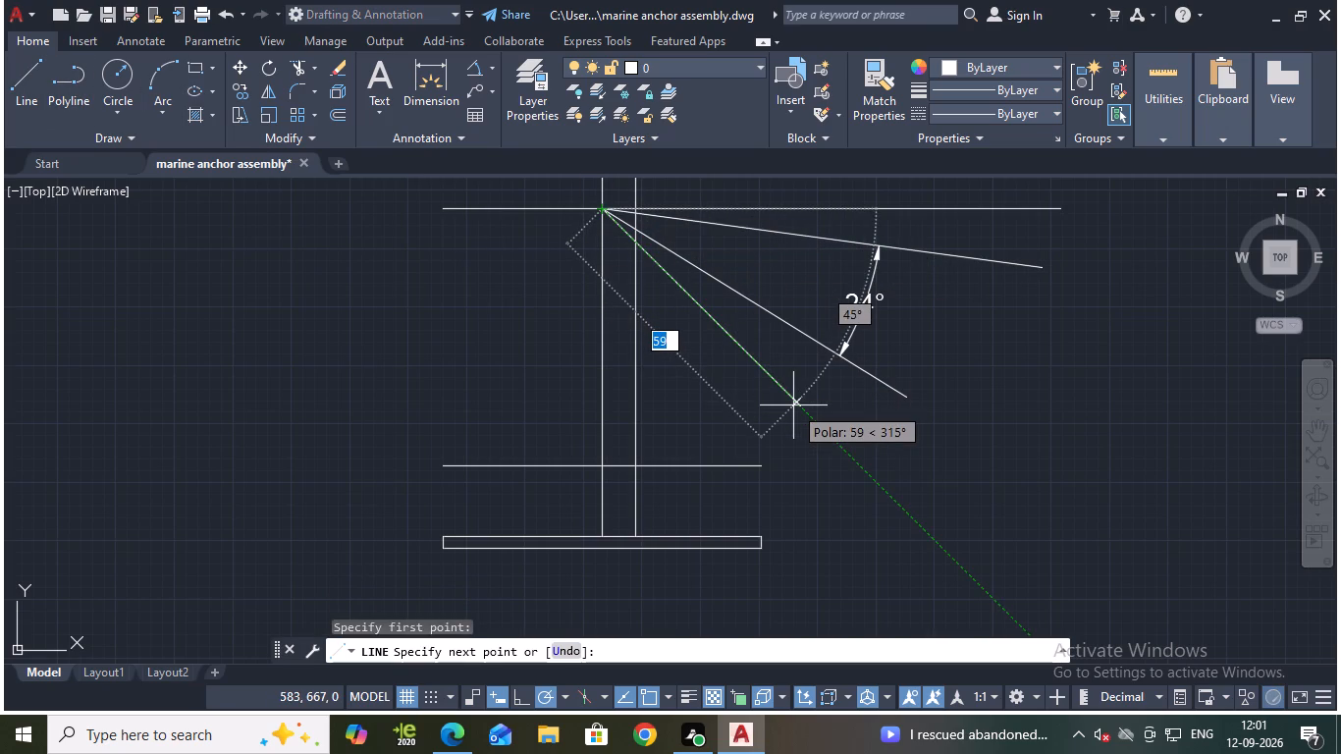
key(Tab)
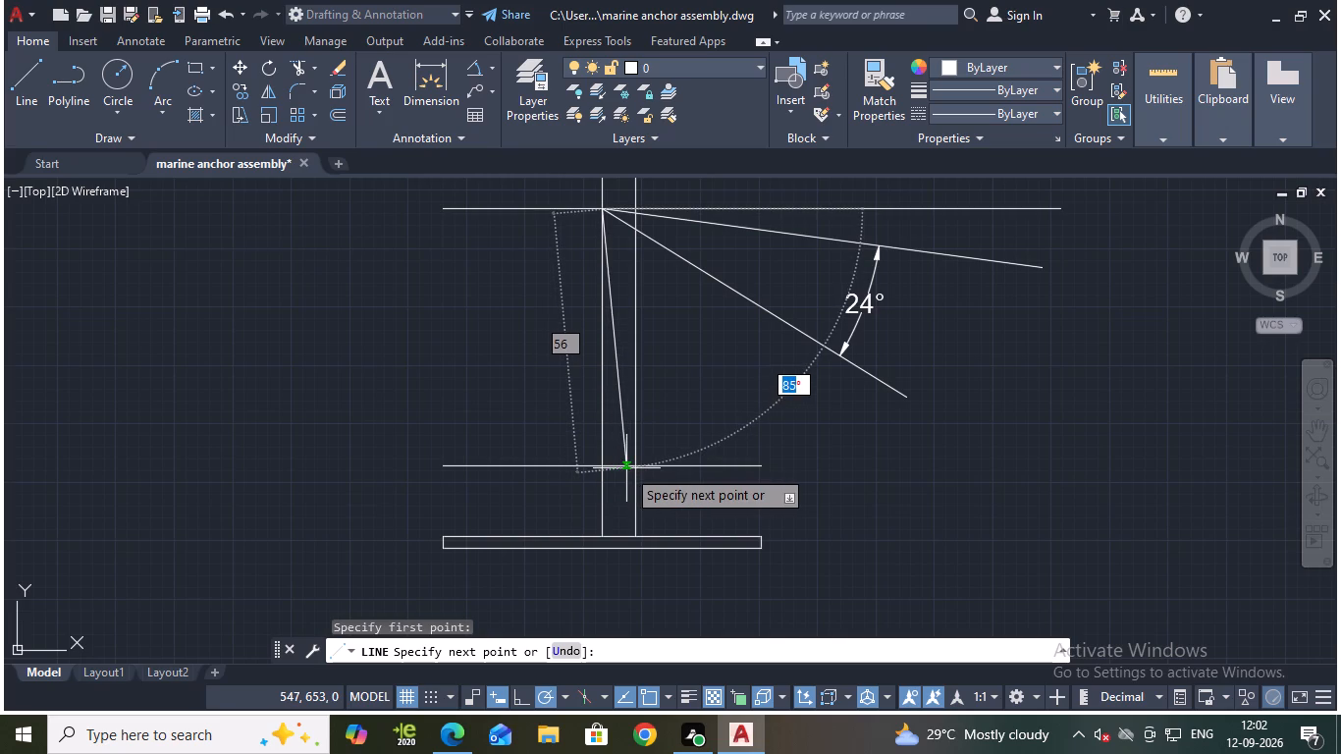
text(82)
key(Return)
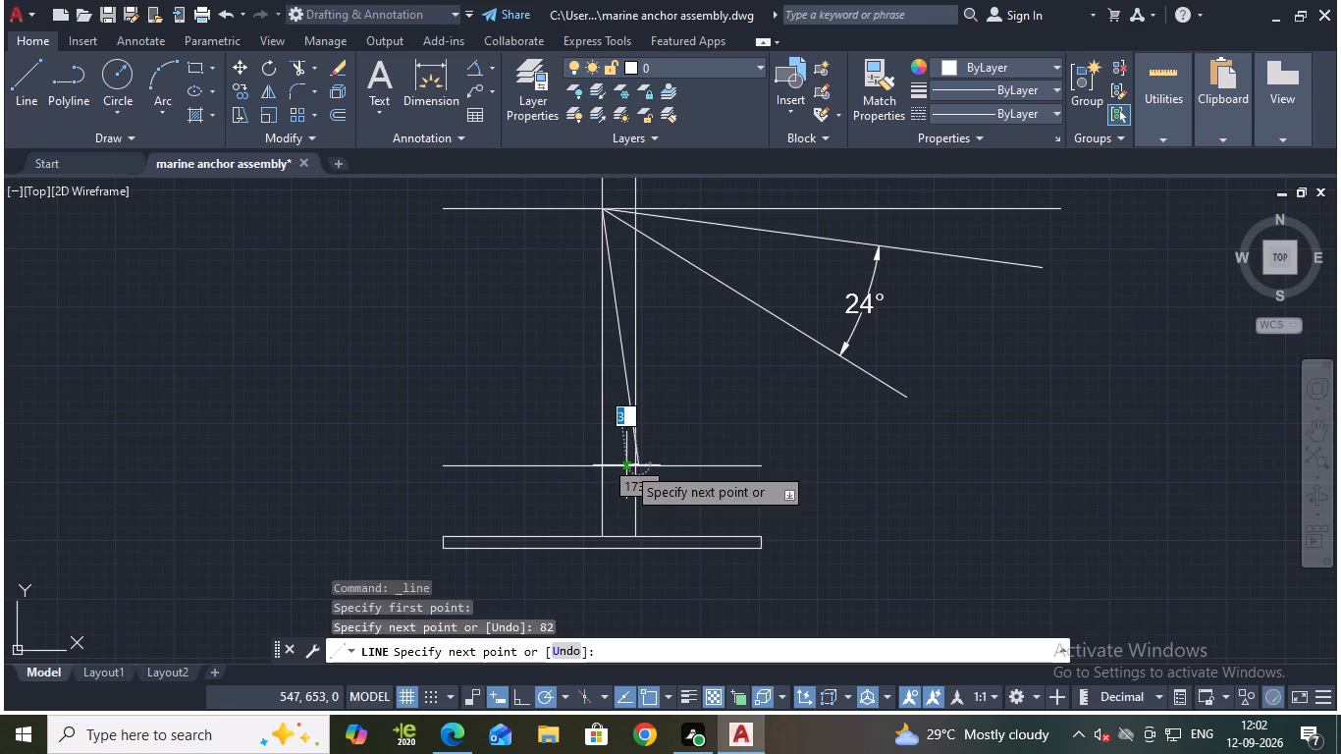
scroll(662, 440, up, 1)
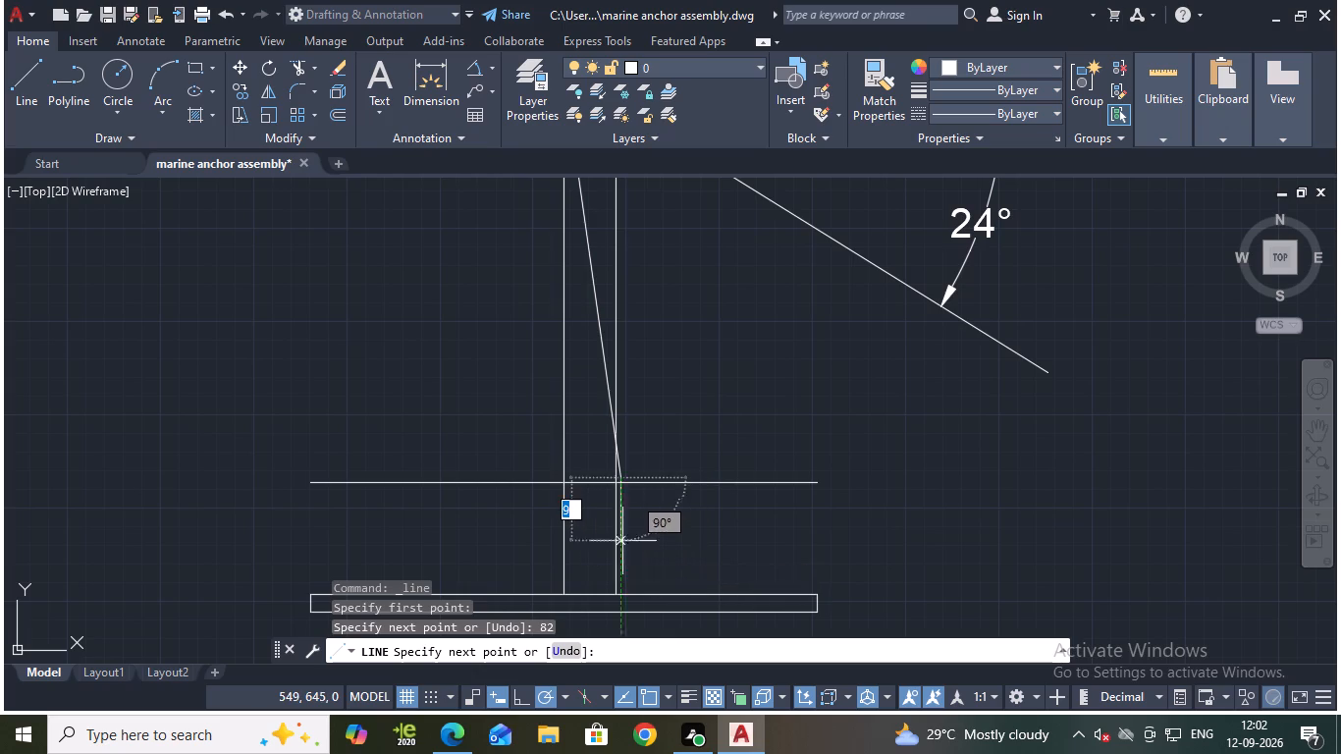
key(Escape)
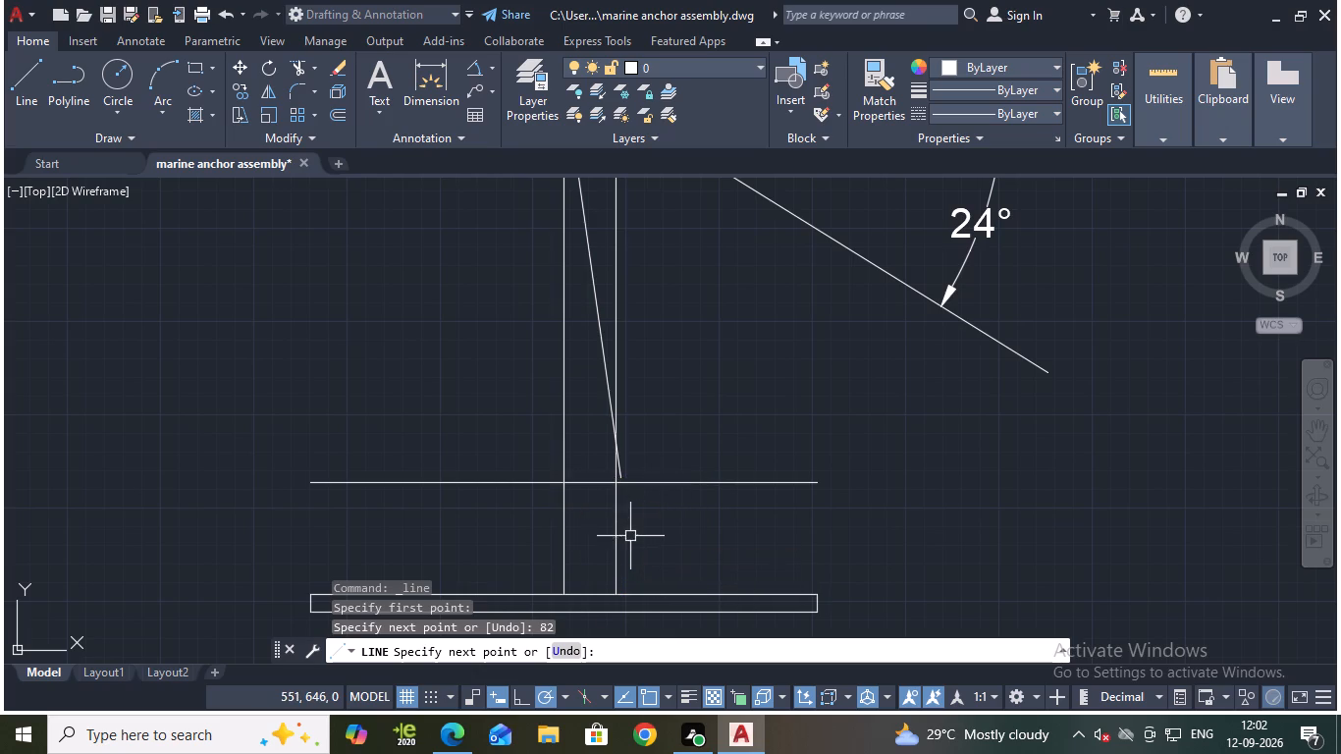
Erase the offset vertical line beside the centre line.
click(619, 348)
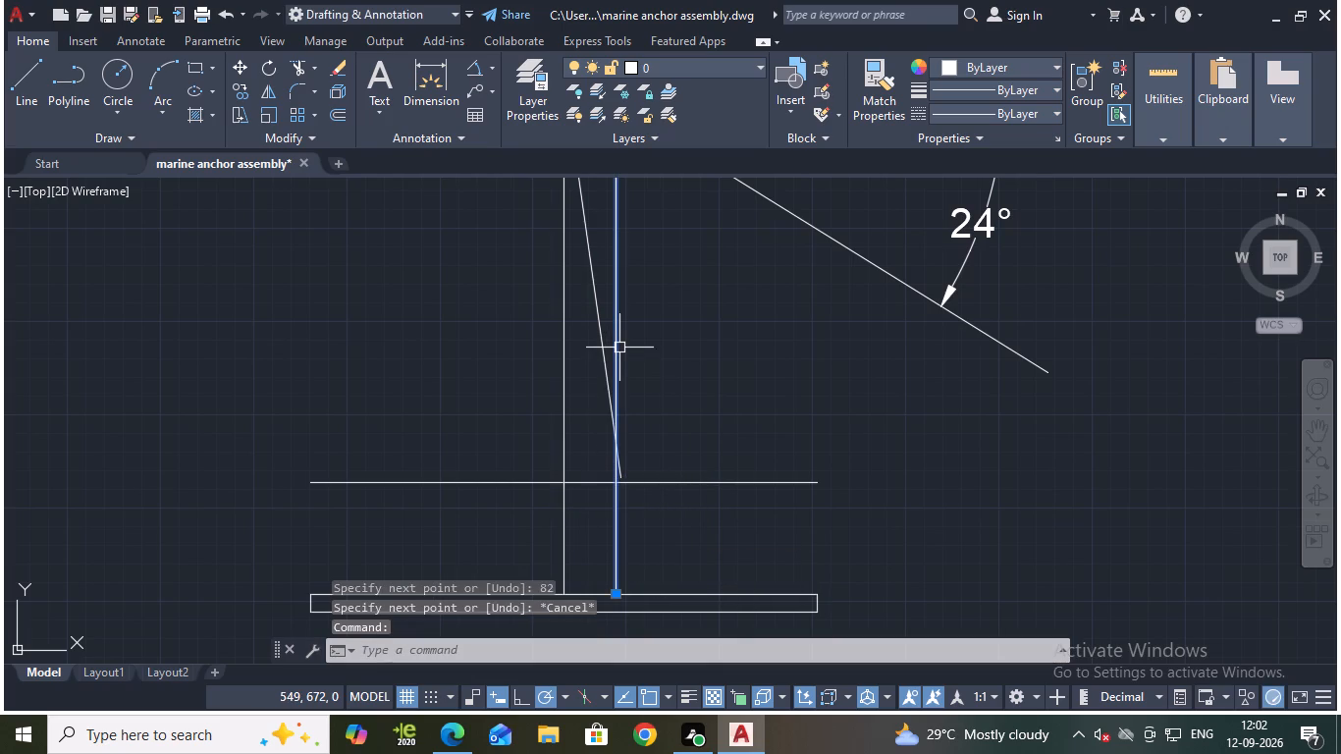
key(e)
key(Return)
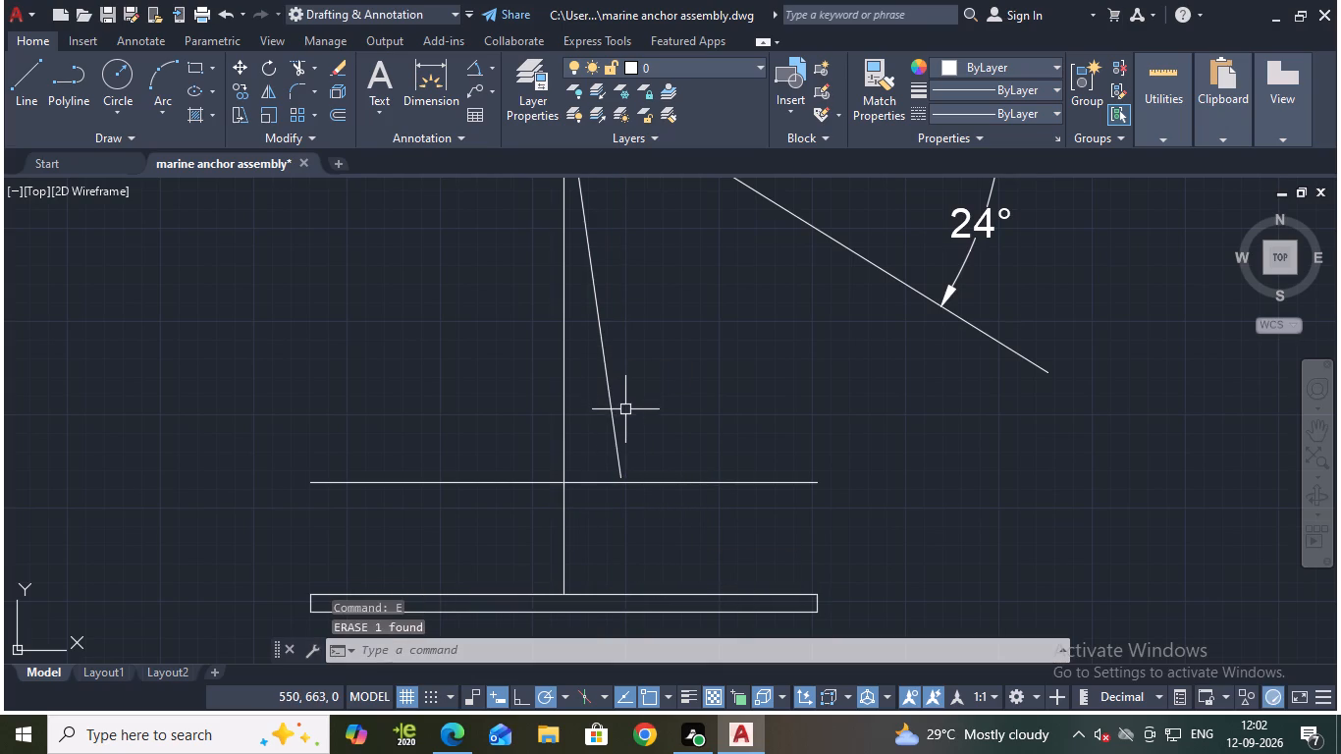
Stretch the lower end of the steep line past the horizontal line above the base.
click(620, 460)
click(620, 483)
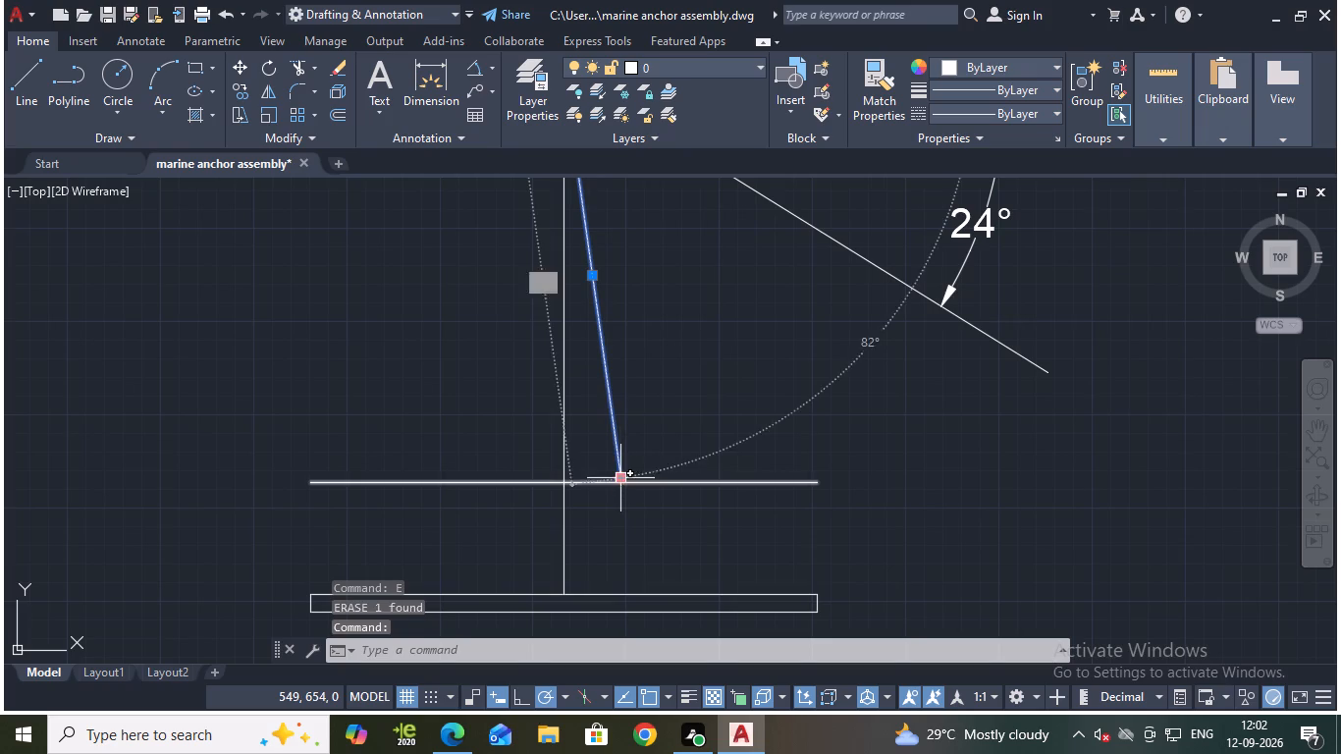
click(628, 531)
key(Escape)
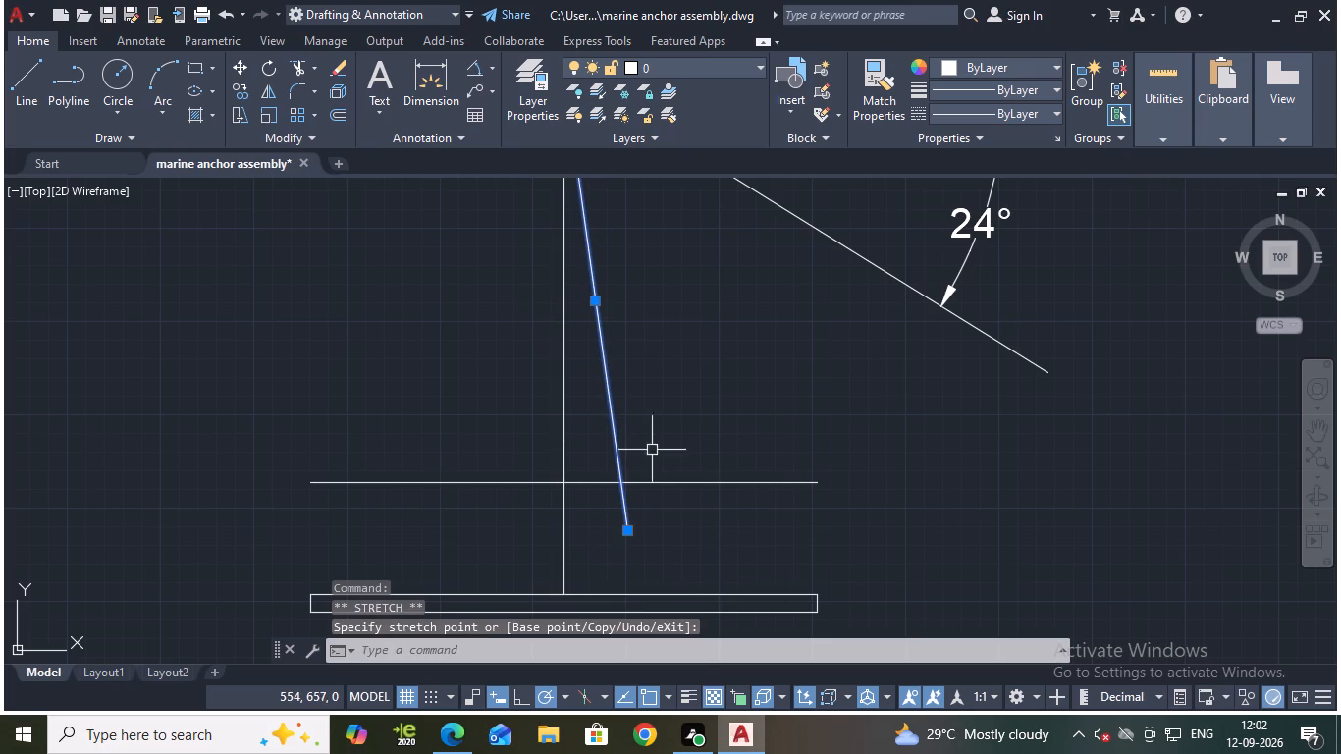
Check the angle between the steep line and the upper sloping line with an angular dimension preview, without placing it.
click(473, 62)
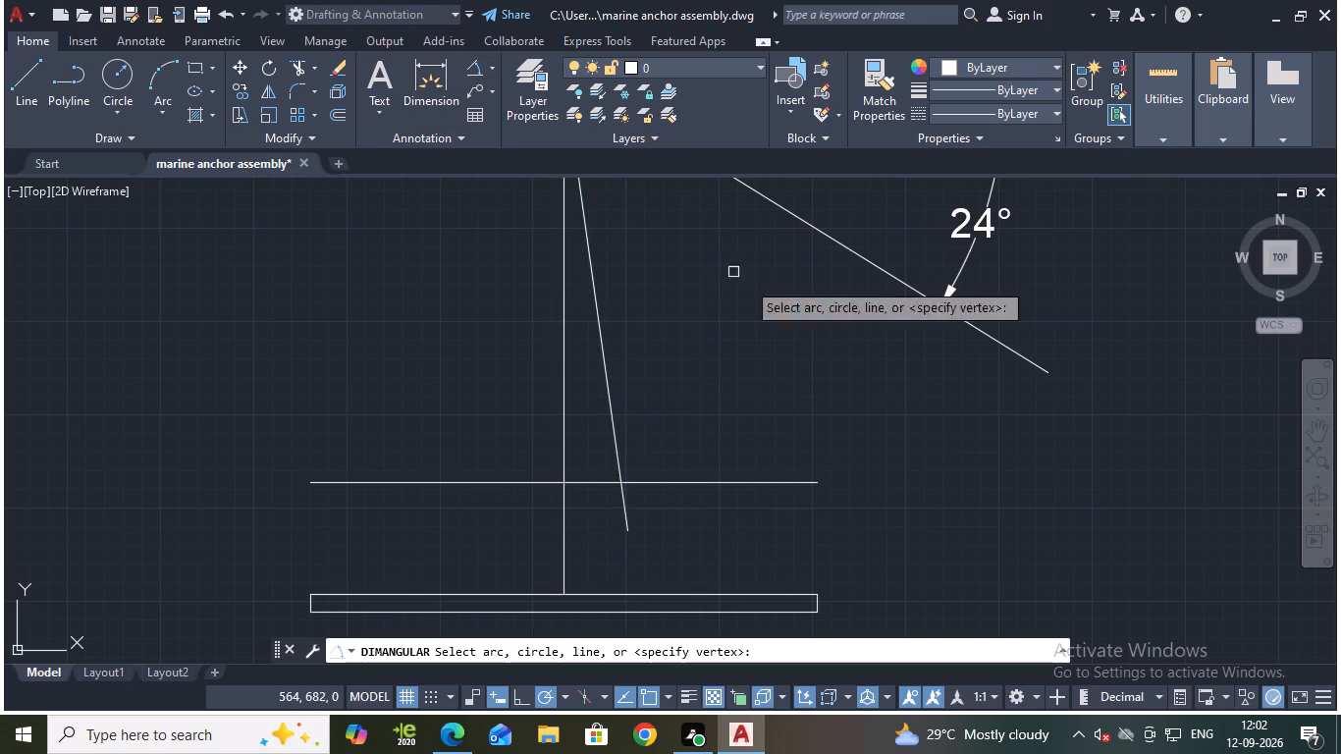
click(613, 420)
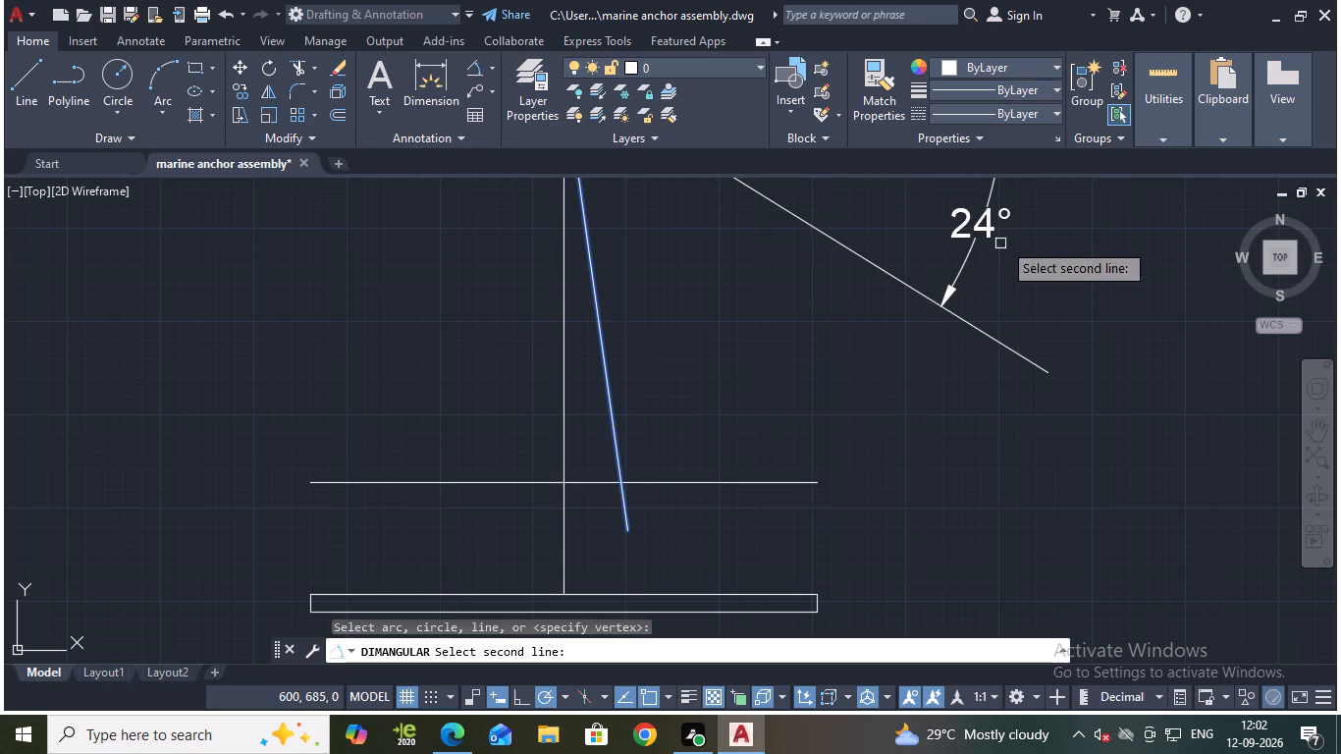
scroll(1013, 268, down, 1)
middle_drag(1013, 268, 958, 323)
click(975, 239)
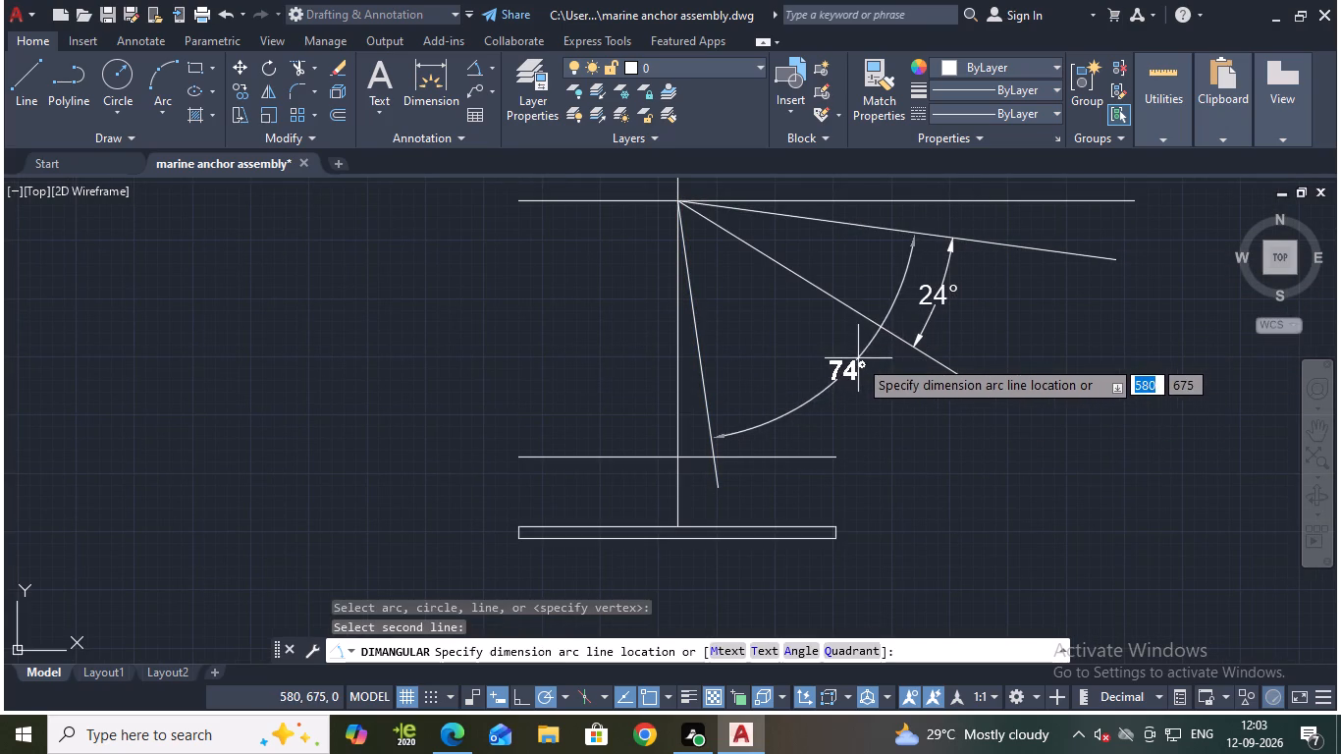
key(Escape)
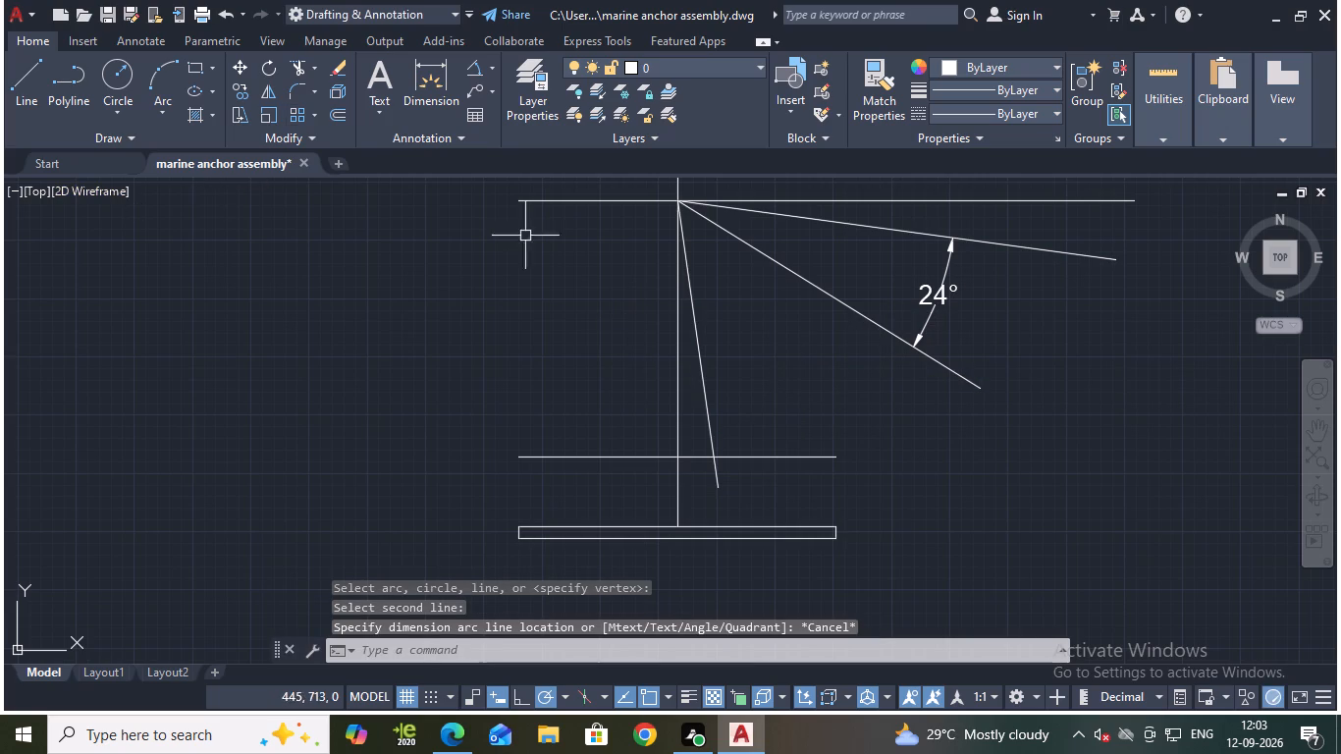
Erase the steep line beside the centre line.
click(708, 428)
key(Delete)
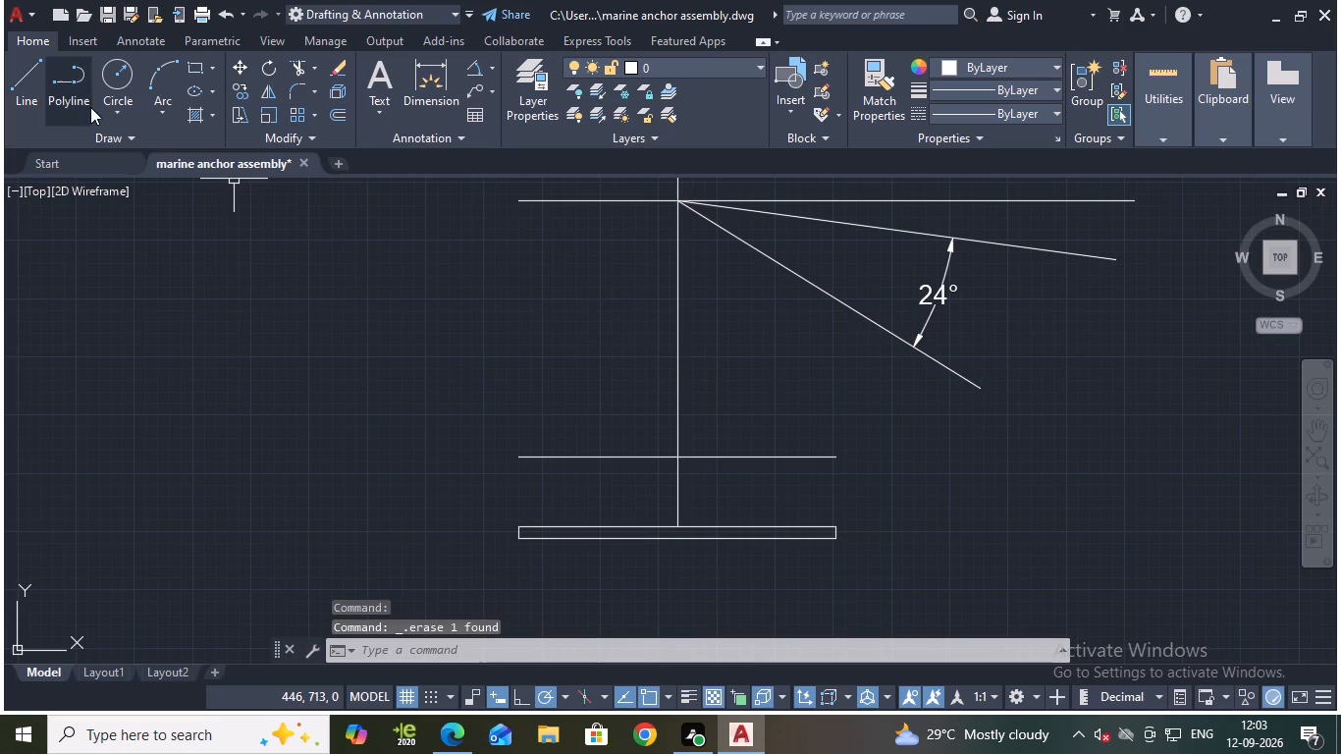
Draw an 85 mm line at 340° from the intersection of the centre line and the upper horizontal line.
click(27, 70)
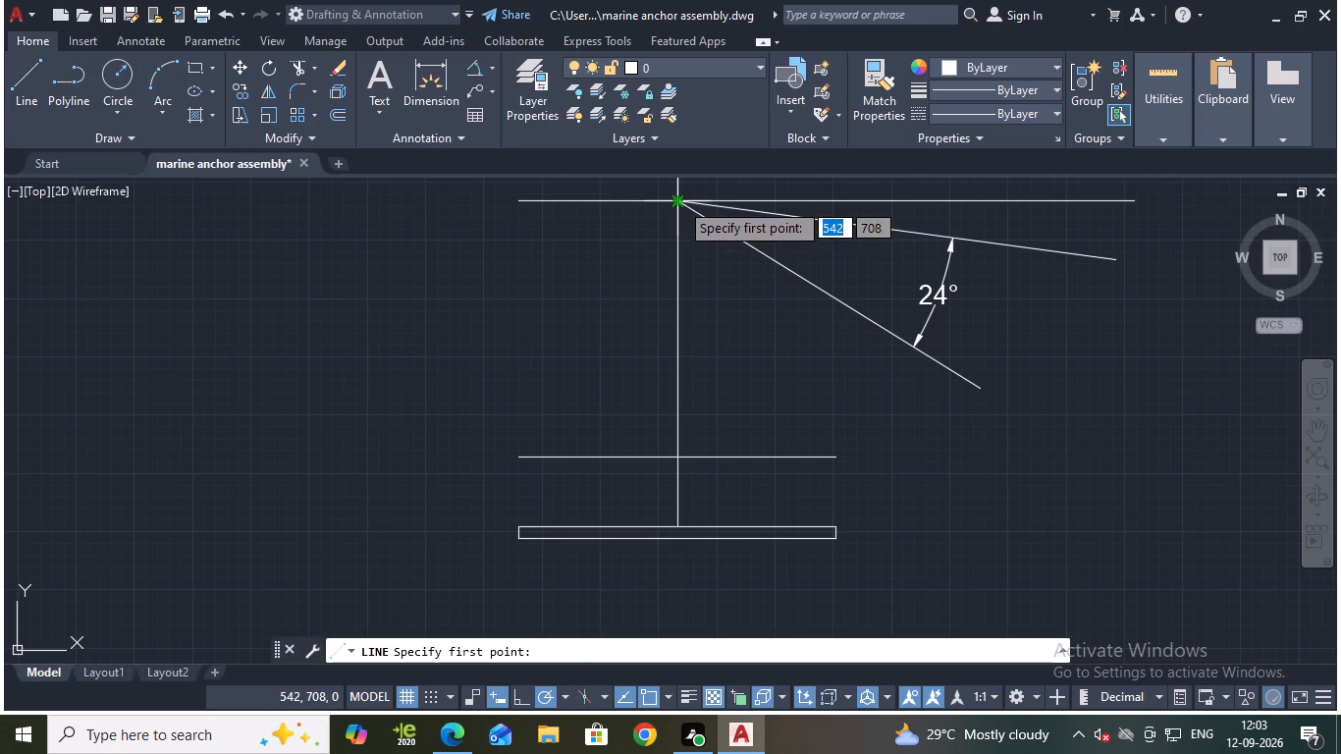
click(679, 201)
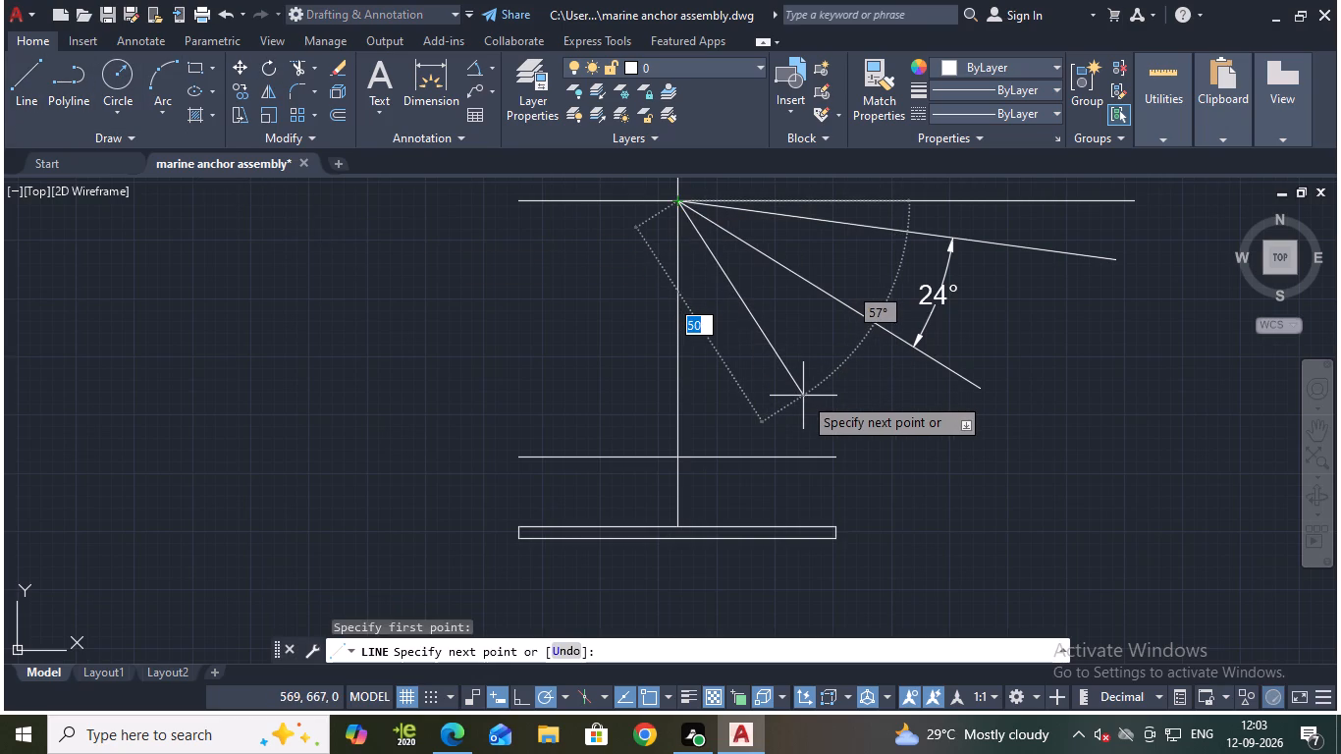
key(BackSpace)
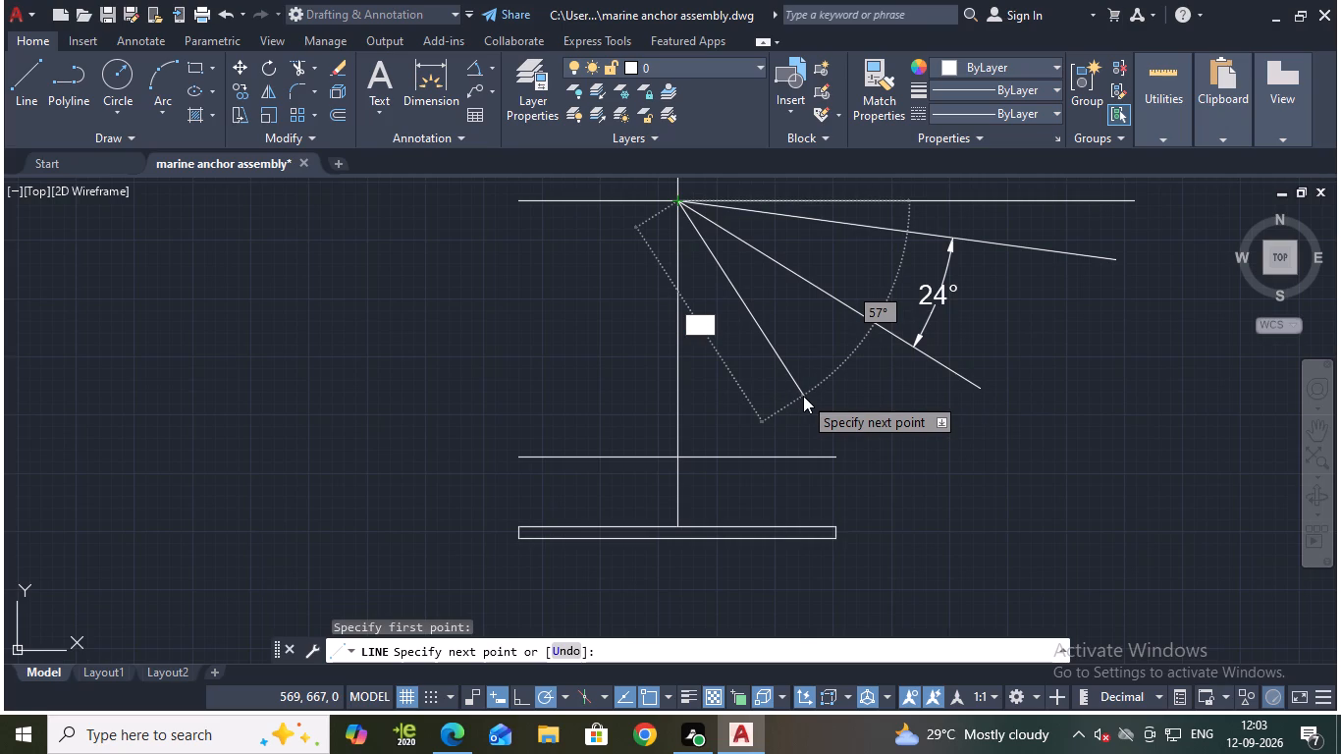
text(85)
key(ctrl+comma)
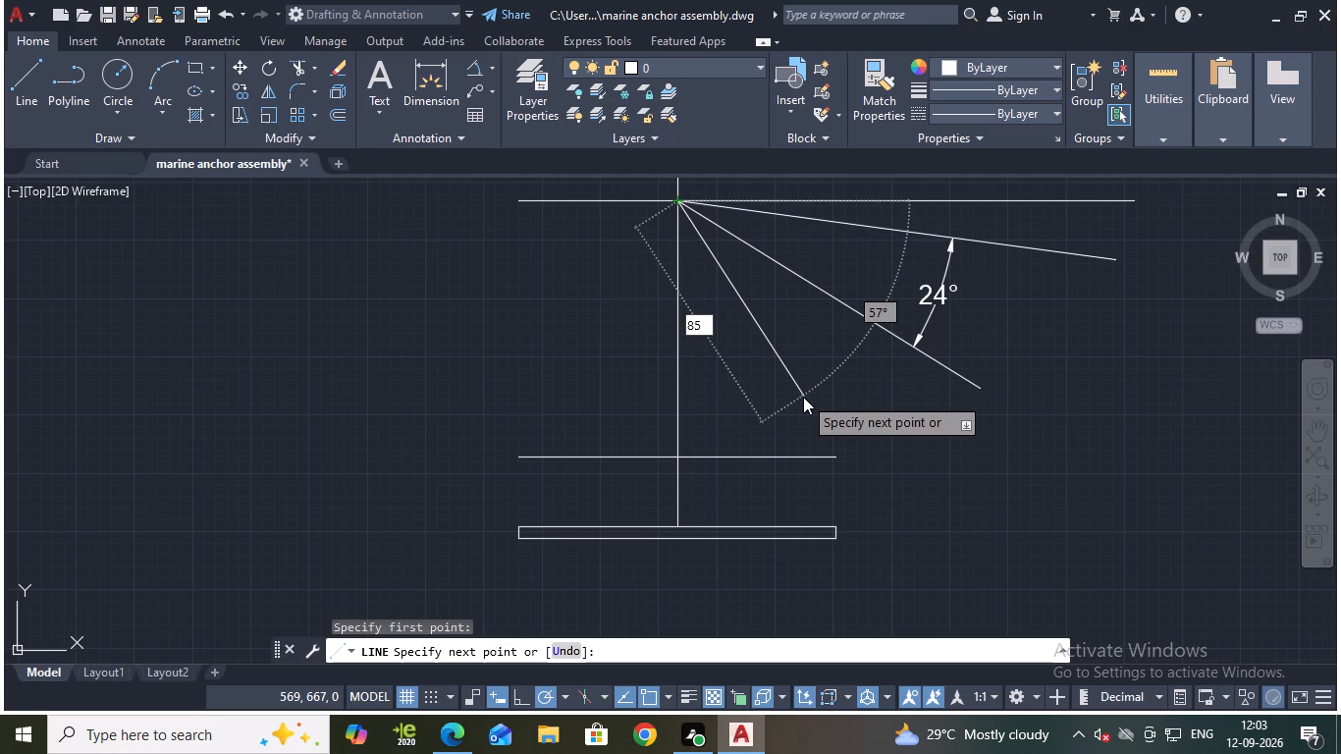
key(shift+less)
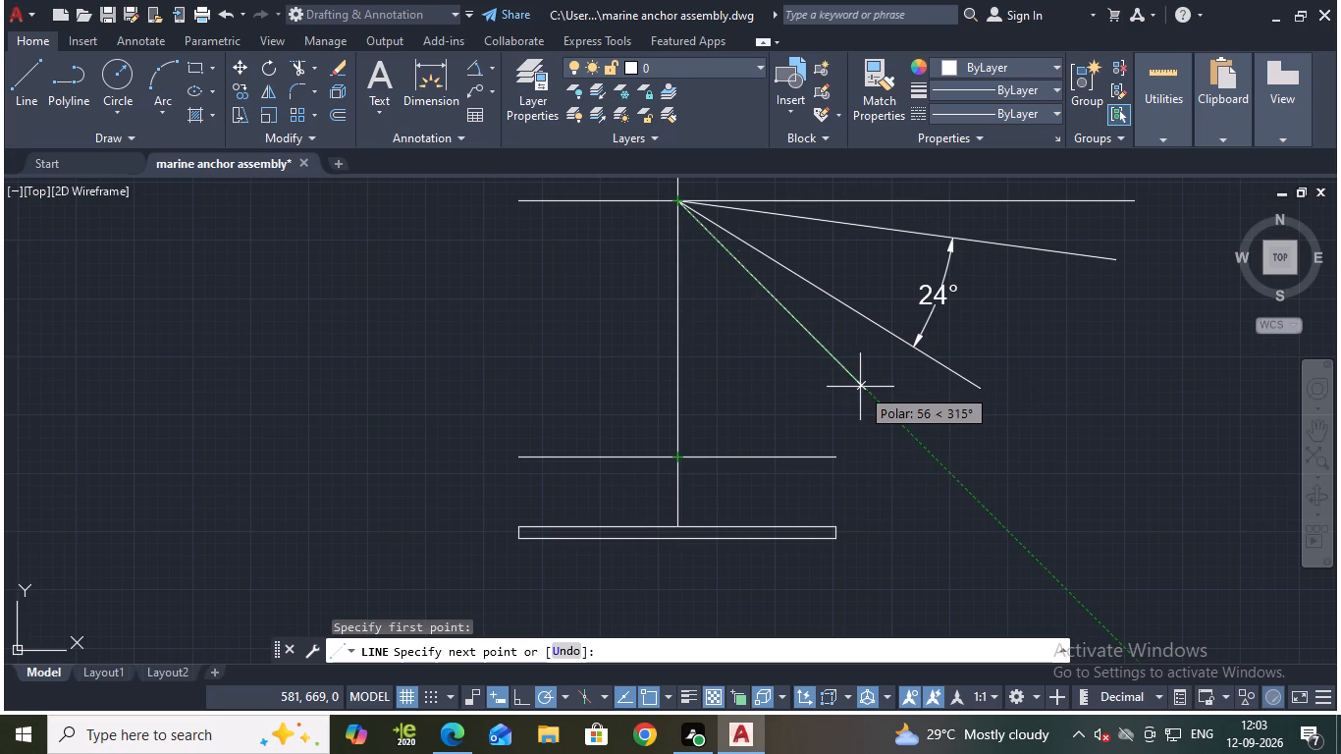
text(340)
key(Return)
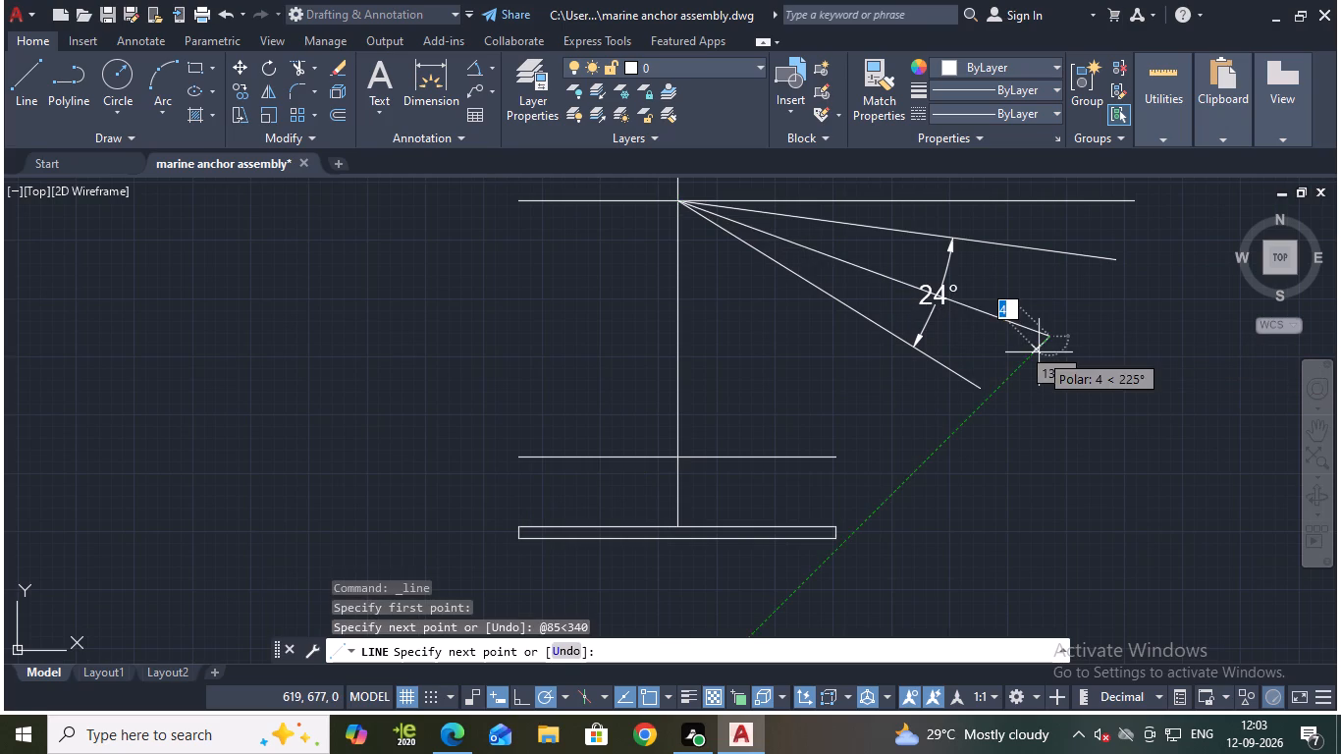
key(Escape)
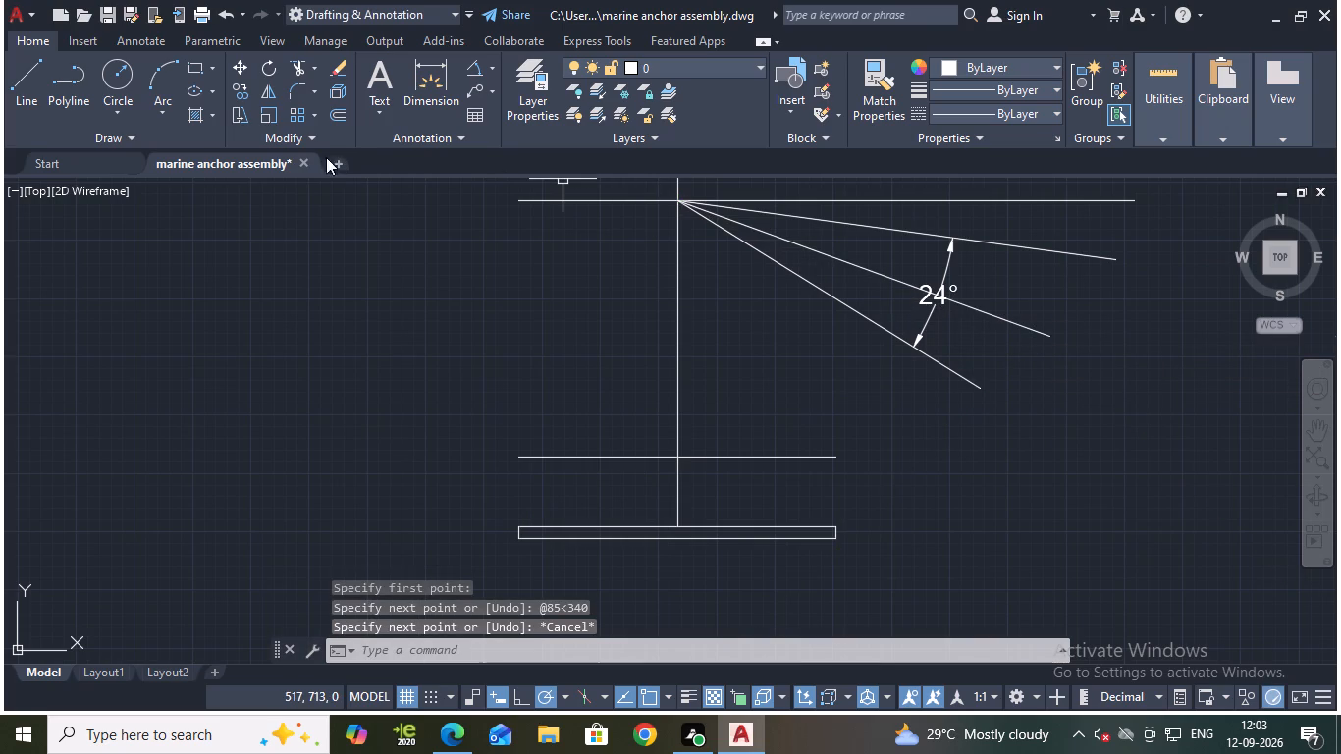
Place an angular dimension between the vertical centre line and the middle sloping line.
click(480, 64)
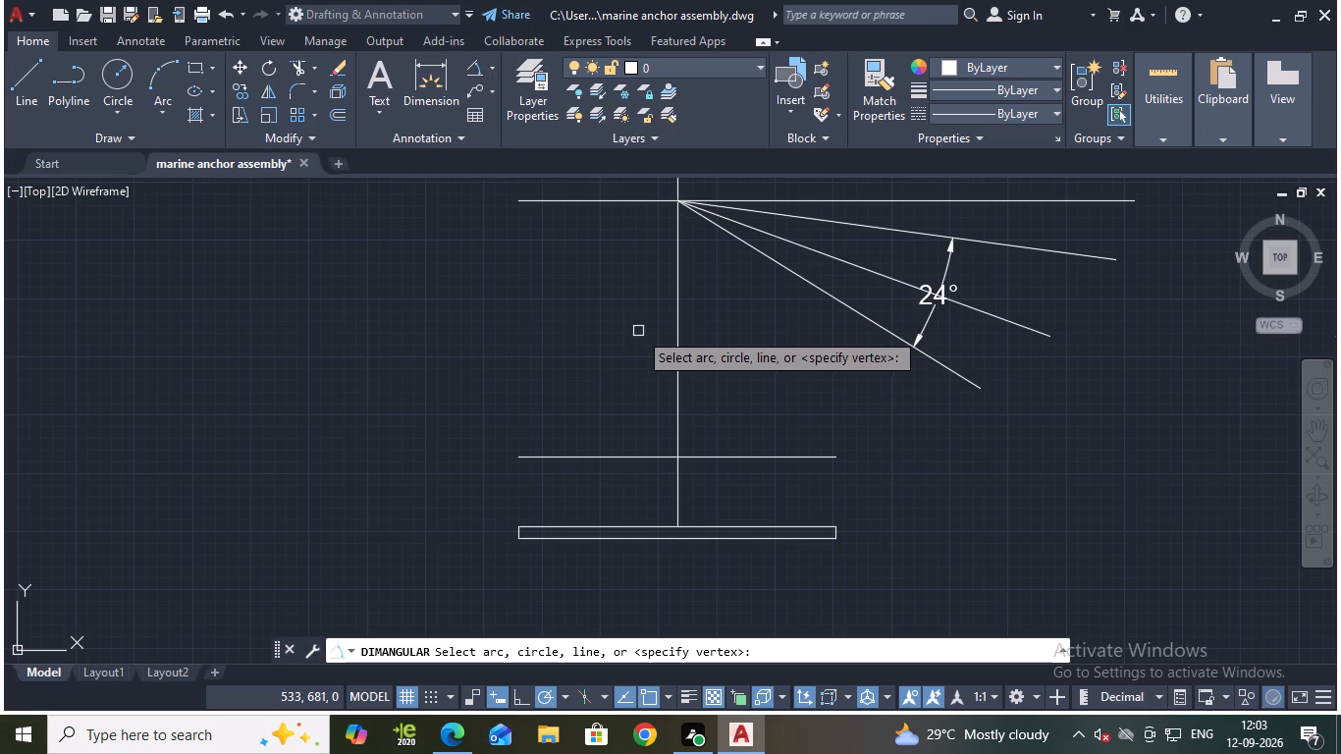
click(675, 371)
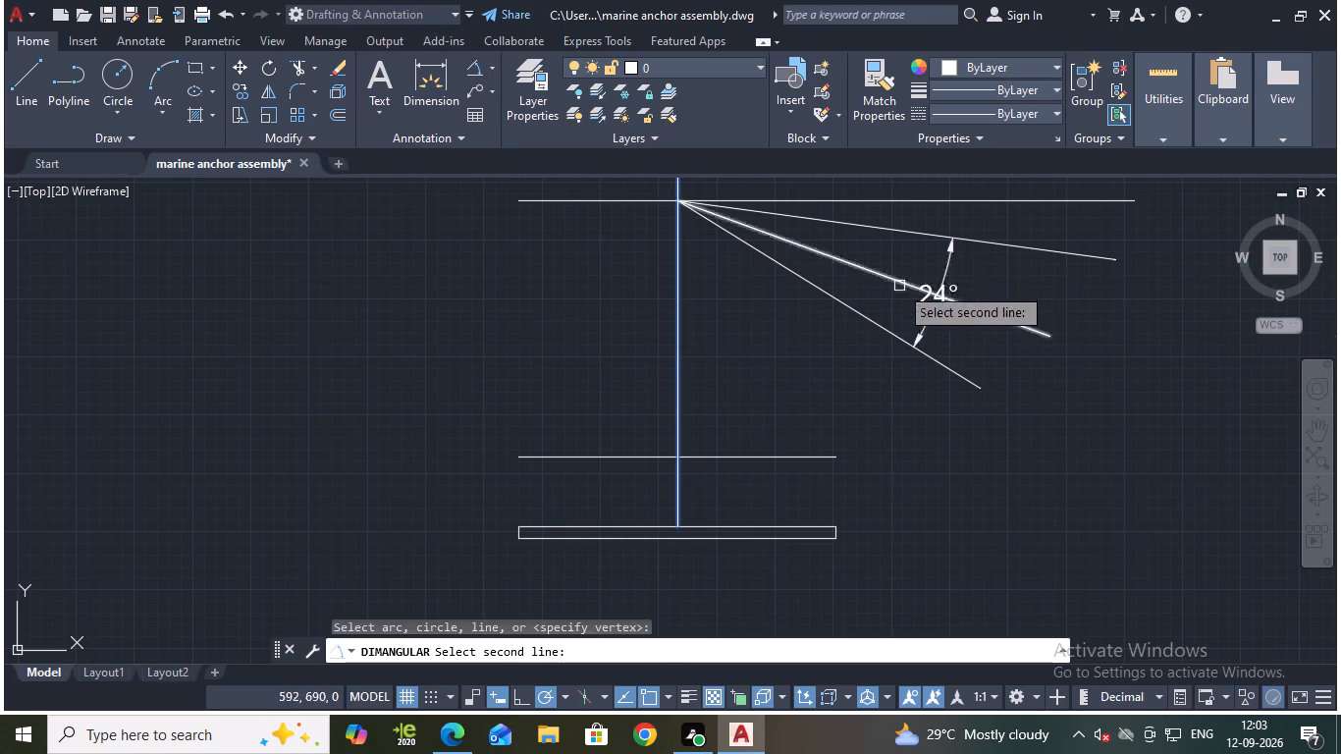
click(892, 277)
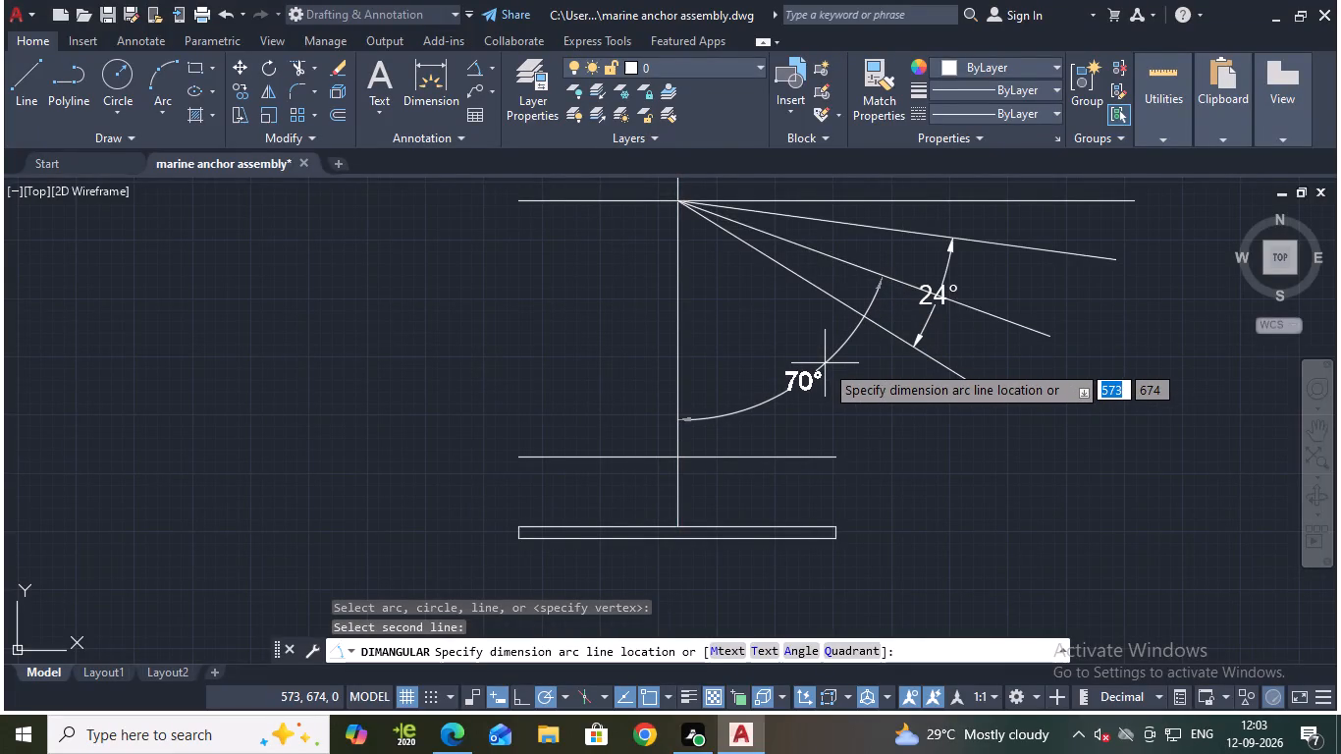
click(825, 364)
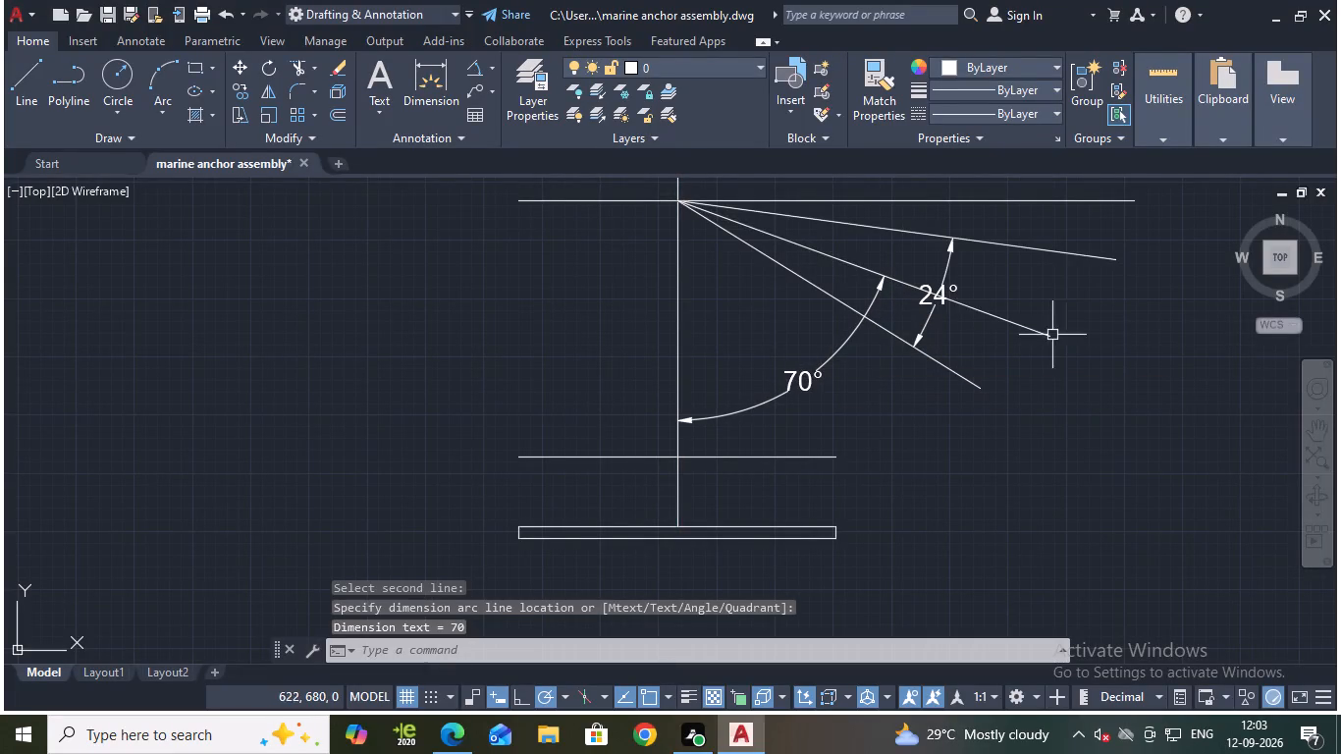
key(Escape)
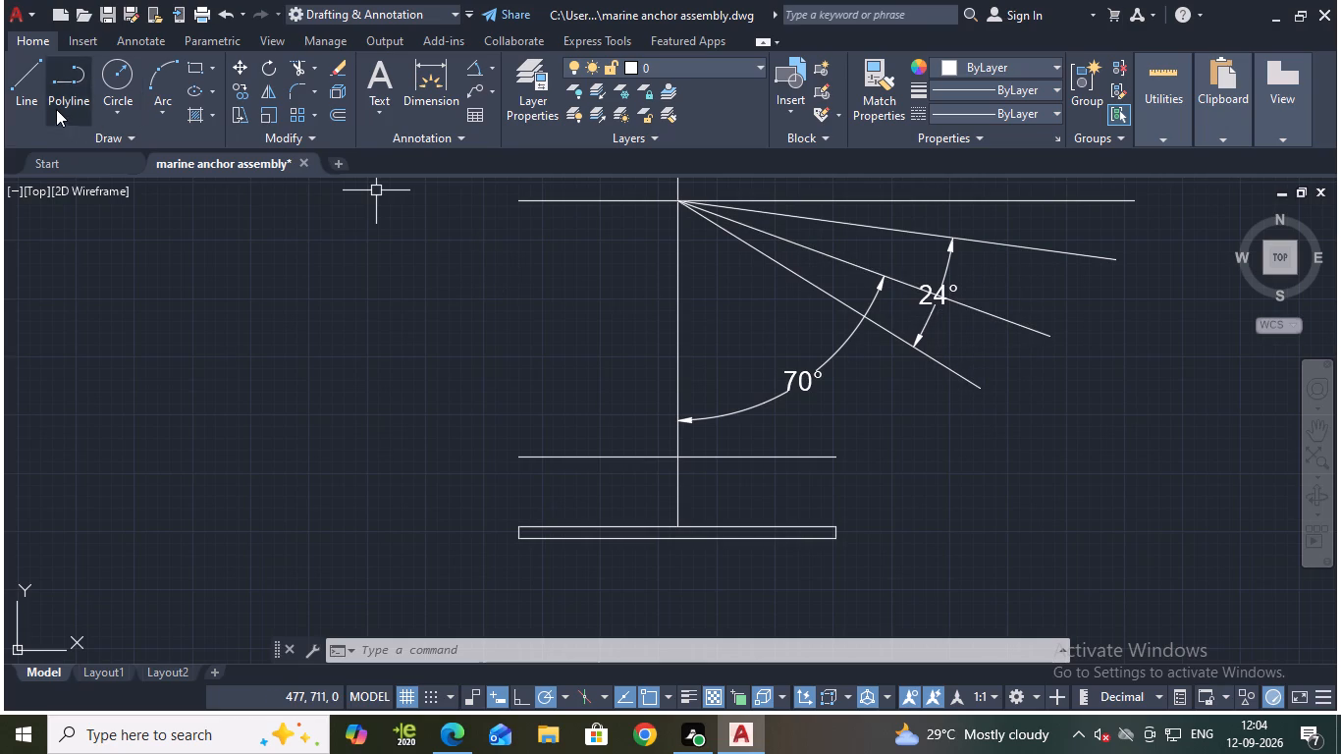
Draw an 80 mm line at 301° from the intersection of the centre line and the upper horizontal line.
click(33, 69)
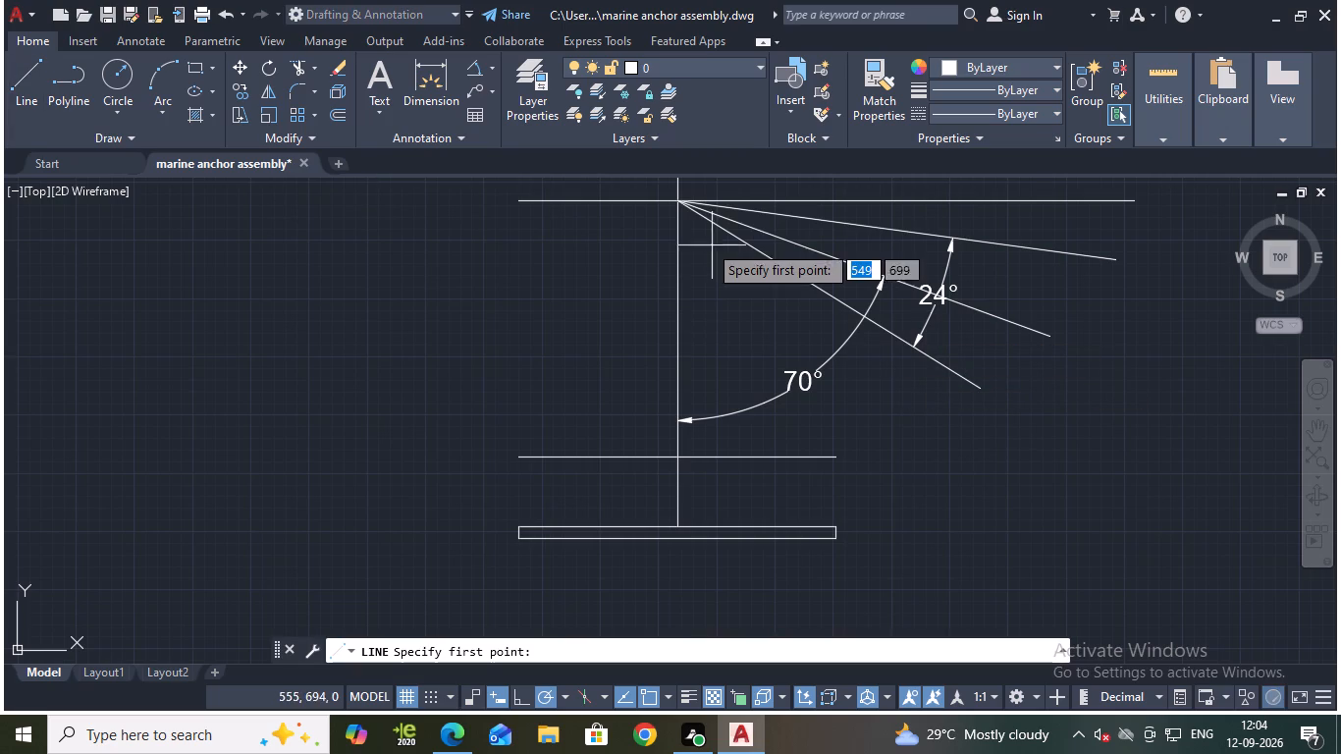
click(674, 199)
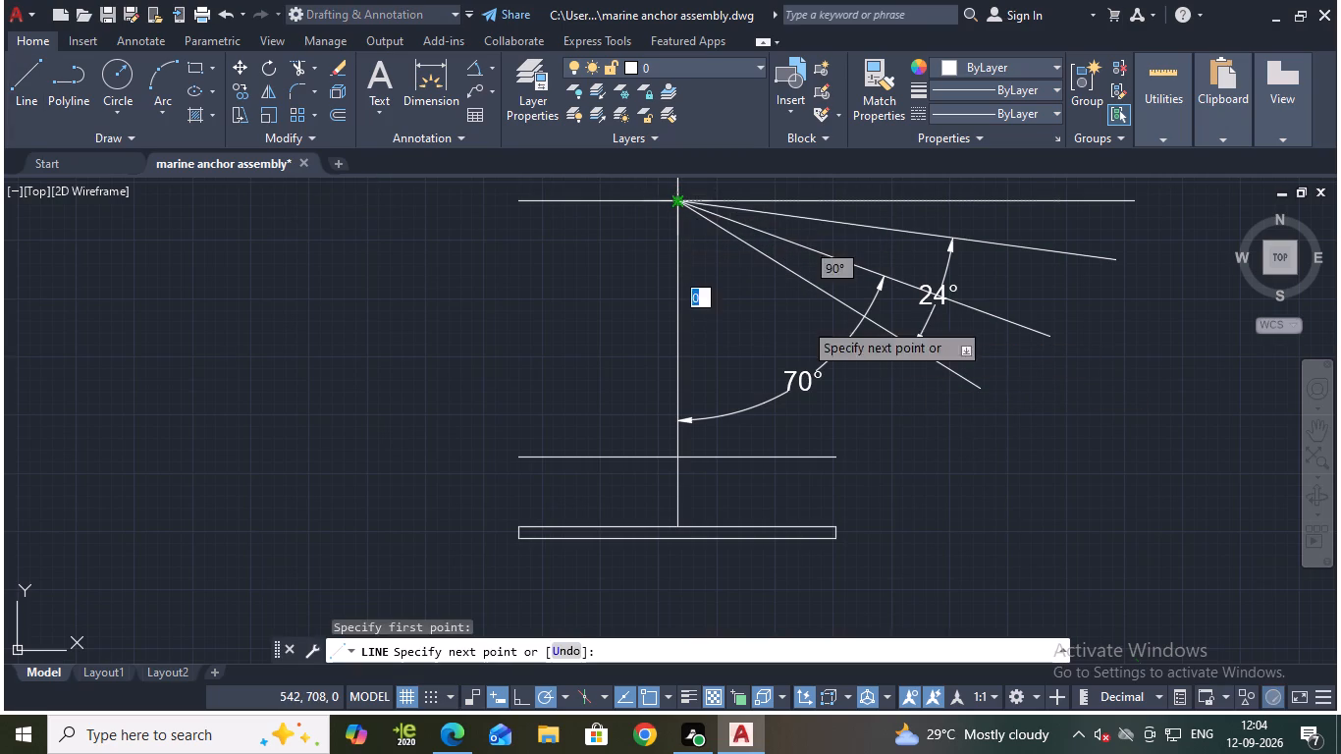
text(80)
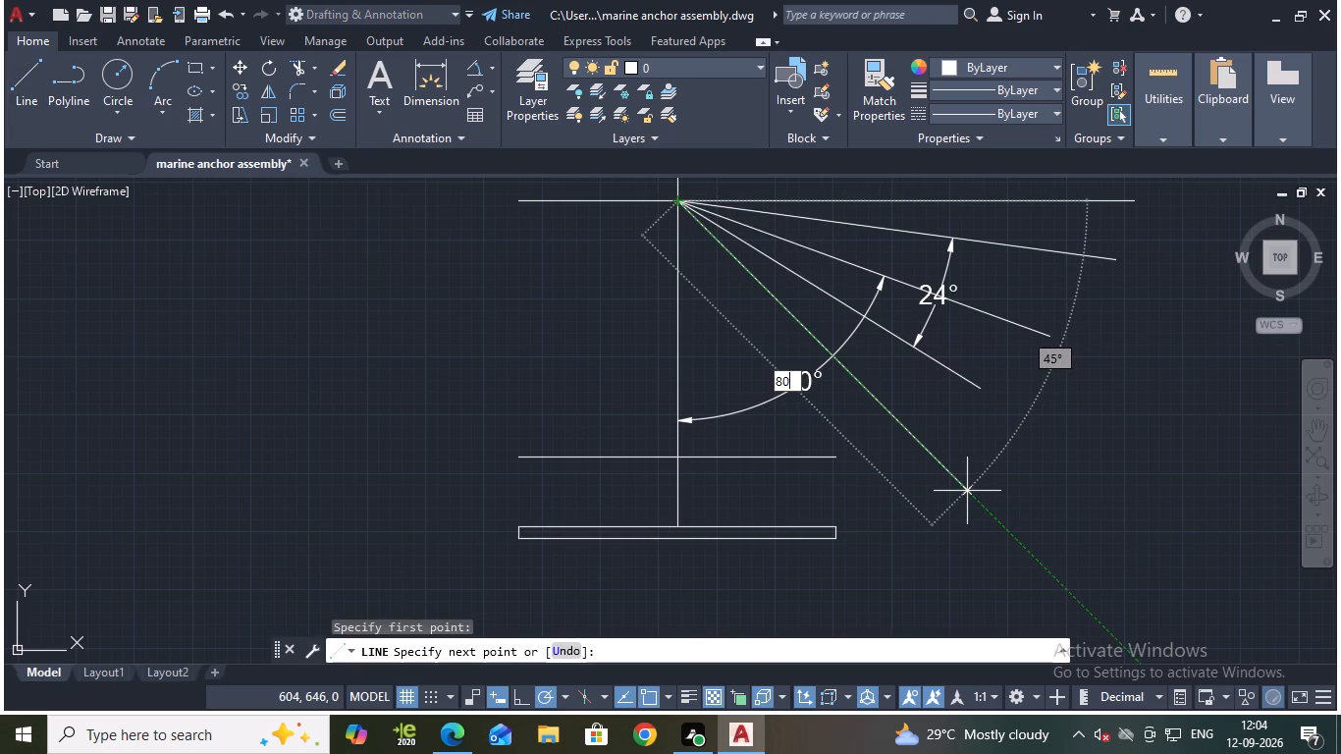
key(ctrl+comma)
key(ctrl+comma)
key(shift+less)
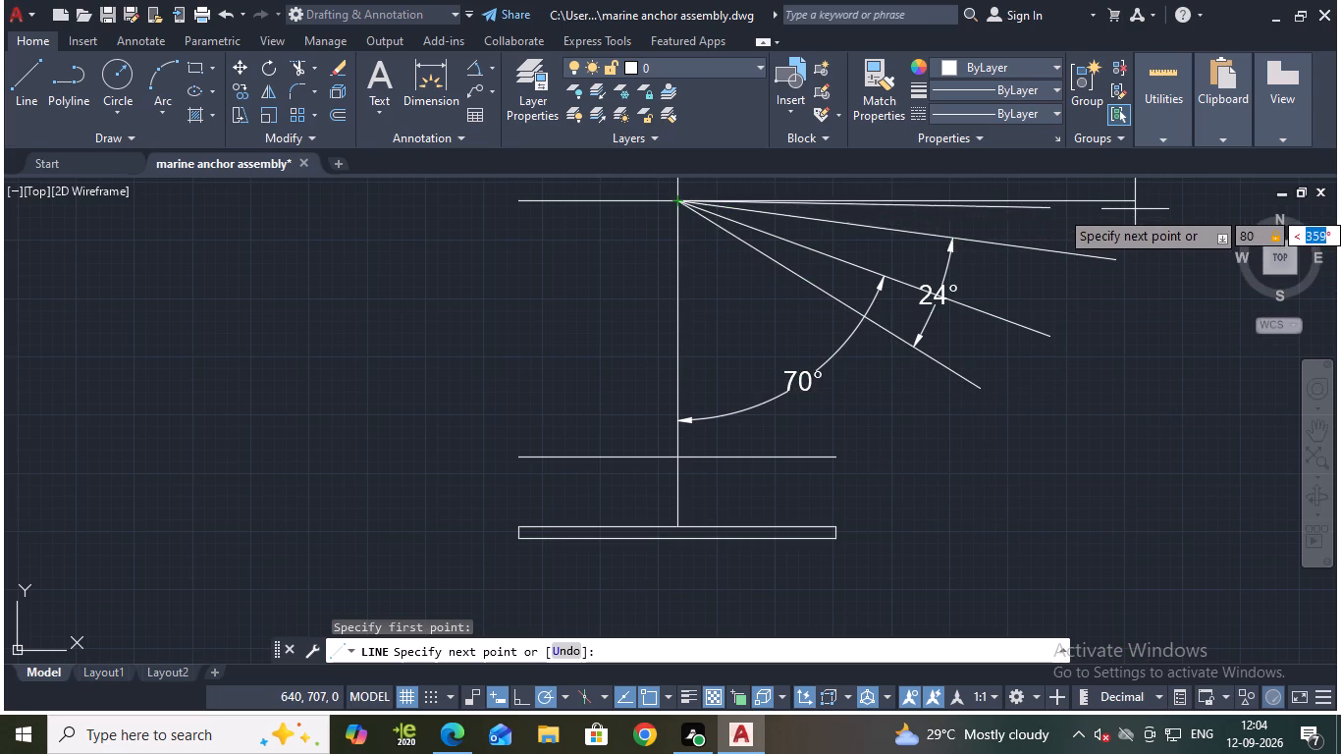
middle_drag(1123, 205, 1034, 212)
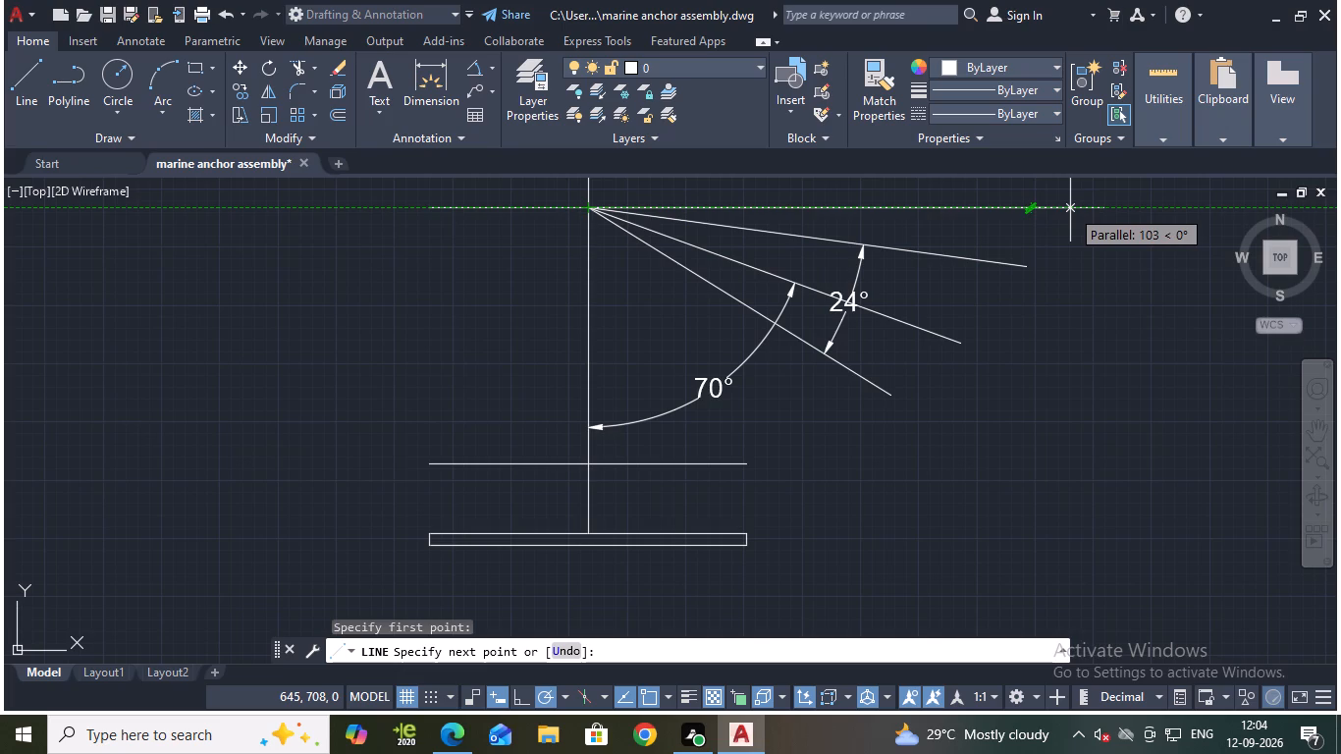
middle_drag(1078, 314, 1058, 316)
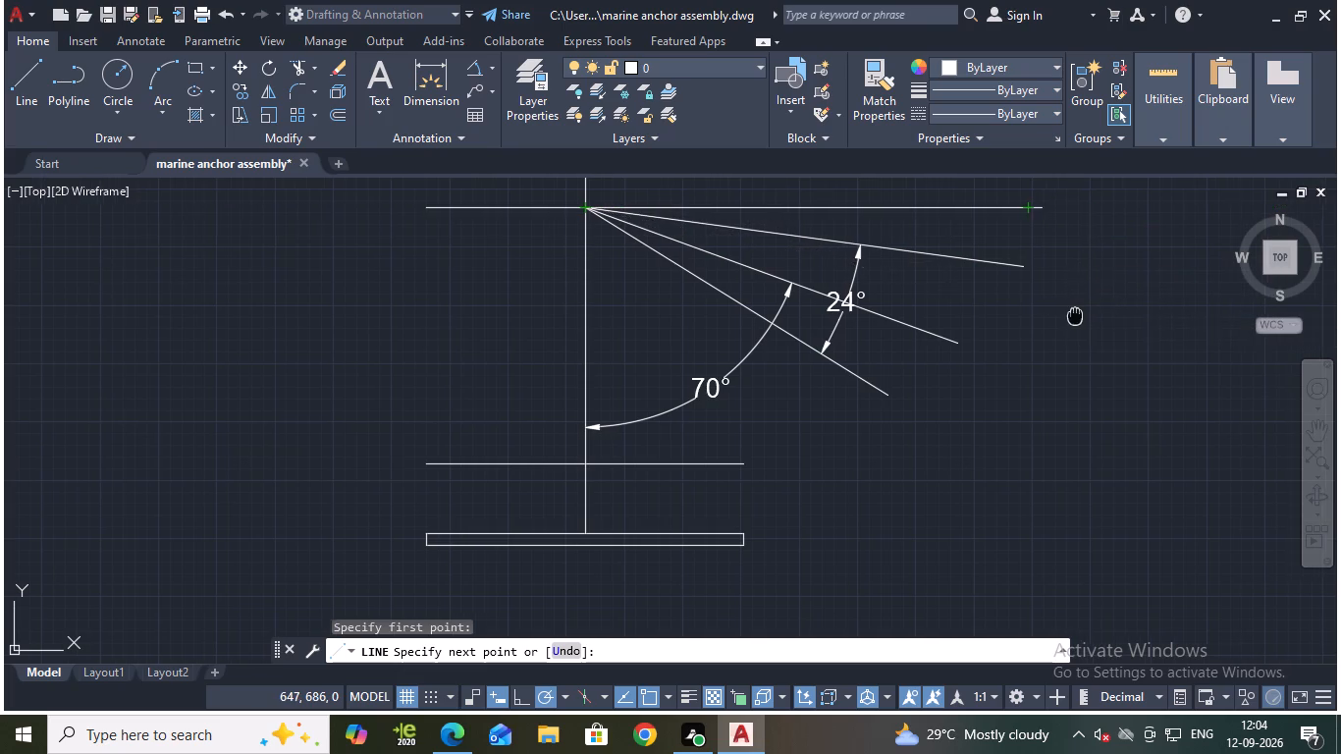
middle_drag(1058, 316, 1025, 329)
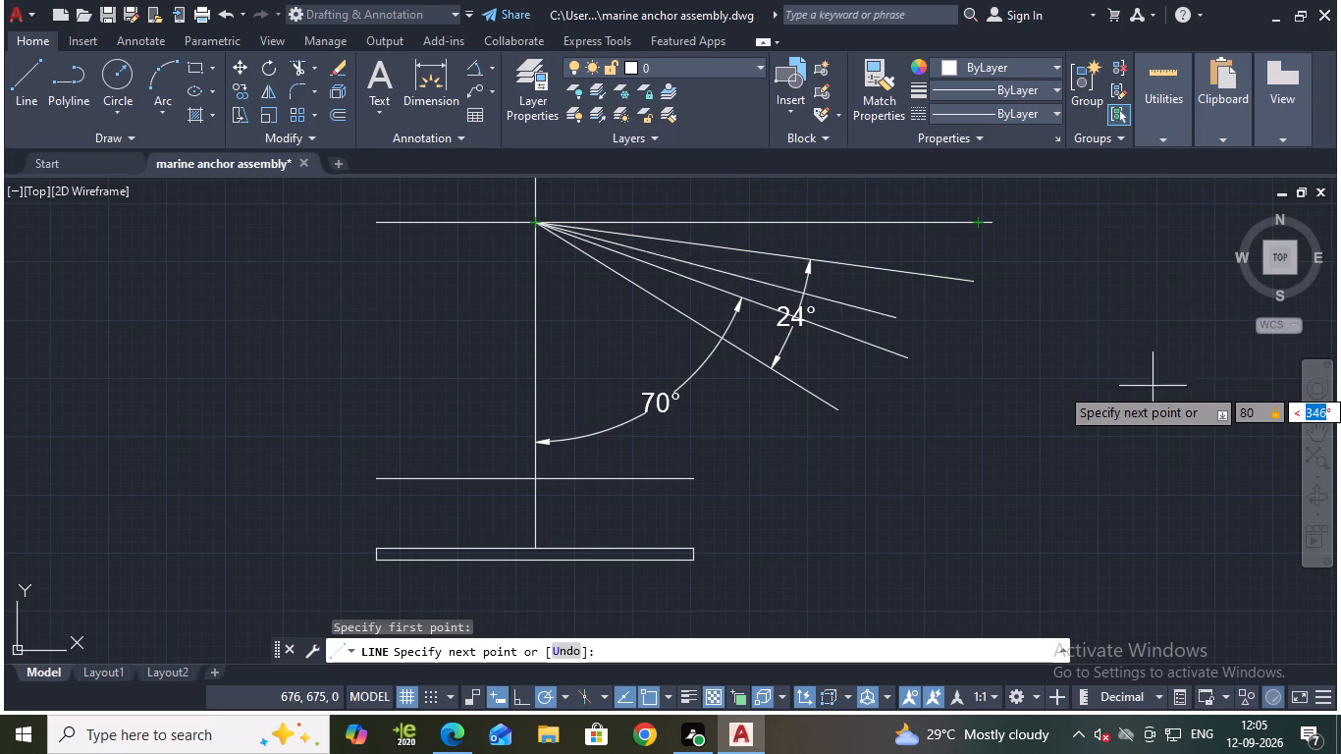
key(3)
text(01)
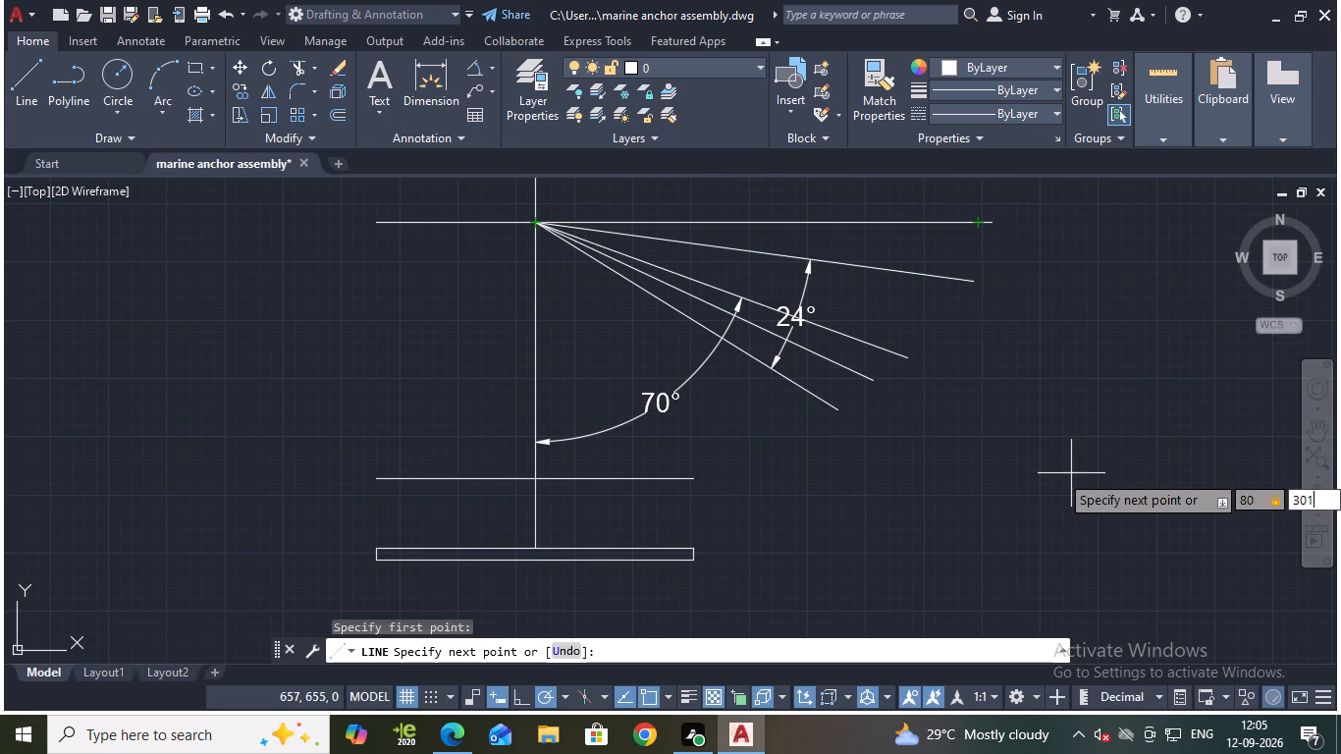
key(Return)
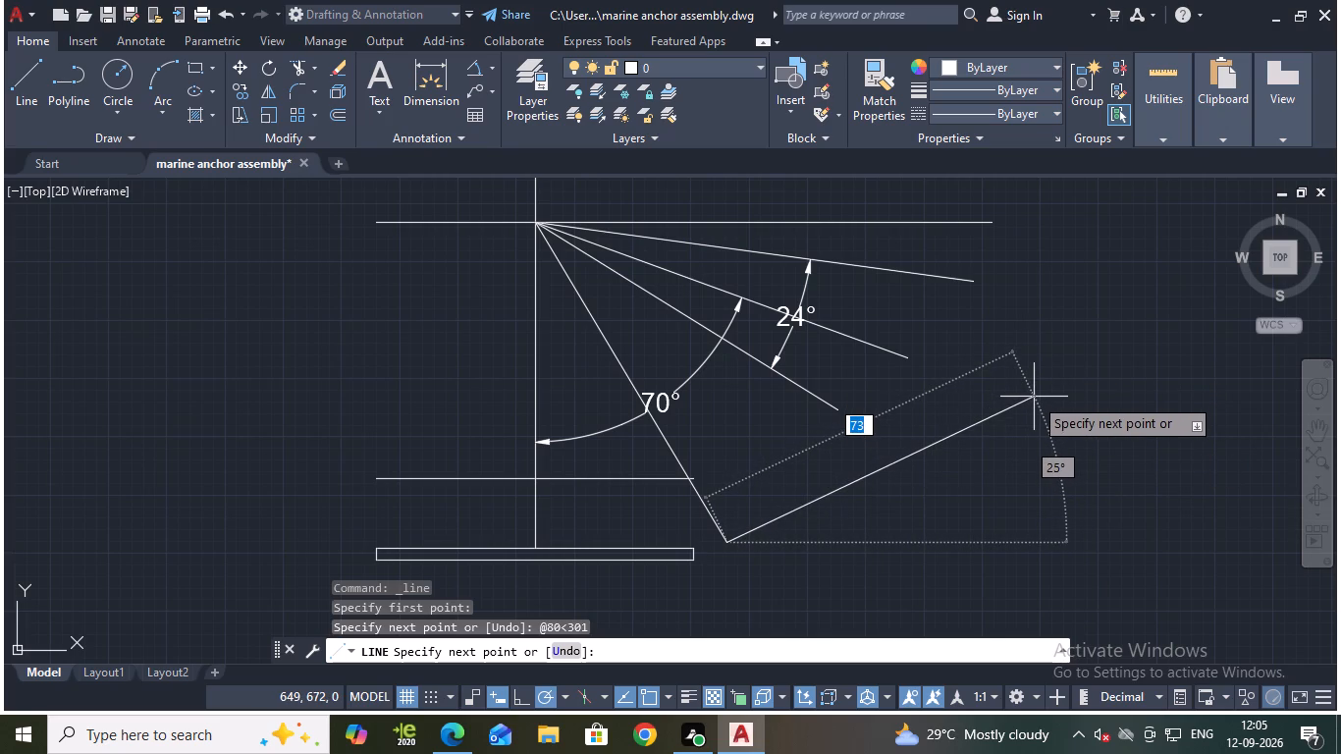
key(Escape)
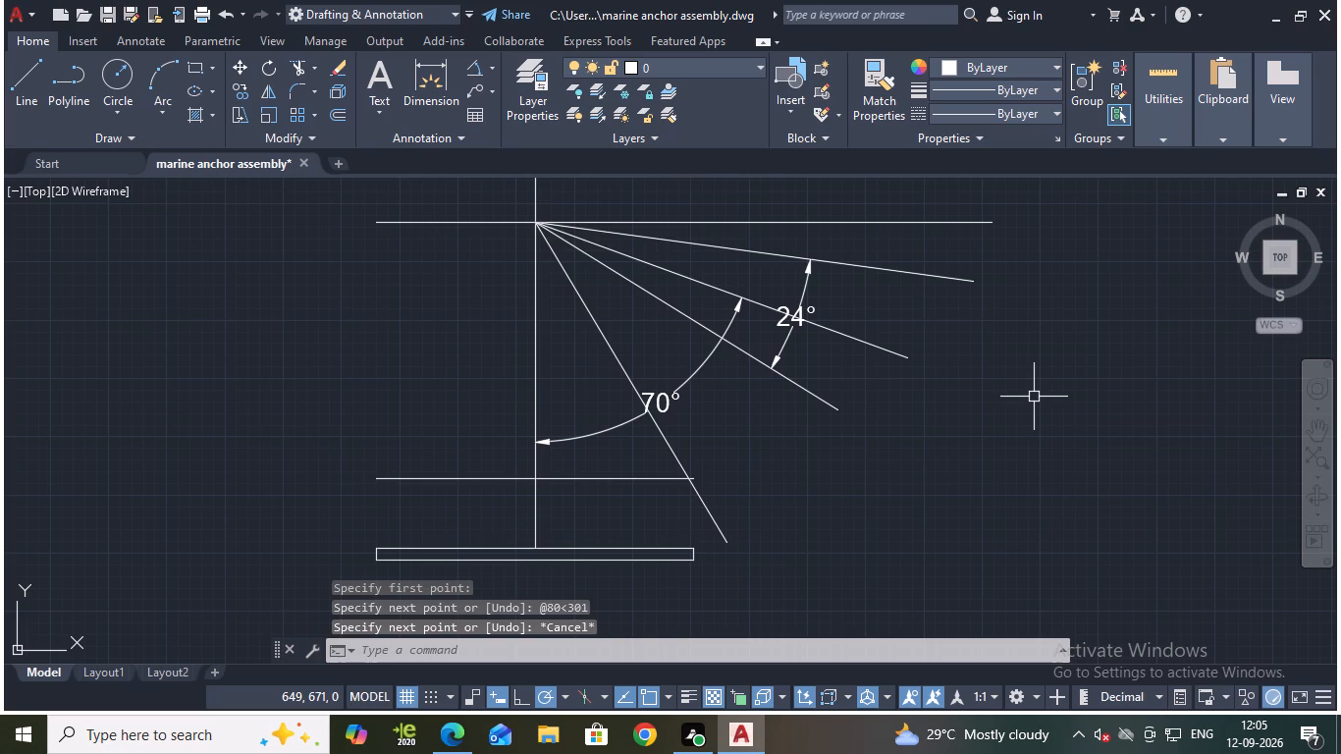
Check the angle between the middle sloping line and the steep line with an angular dimension preview, without placing it.
click(470, 70)
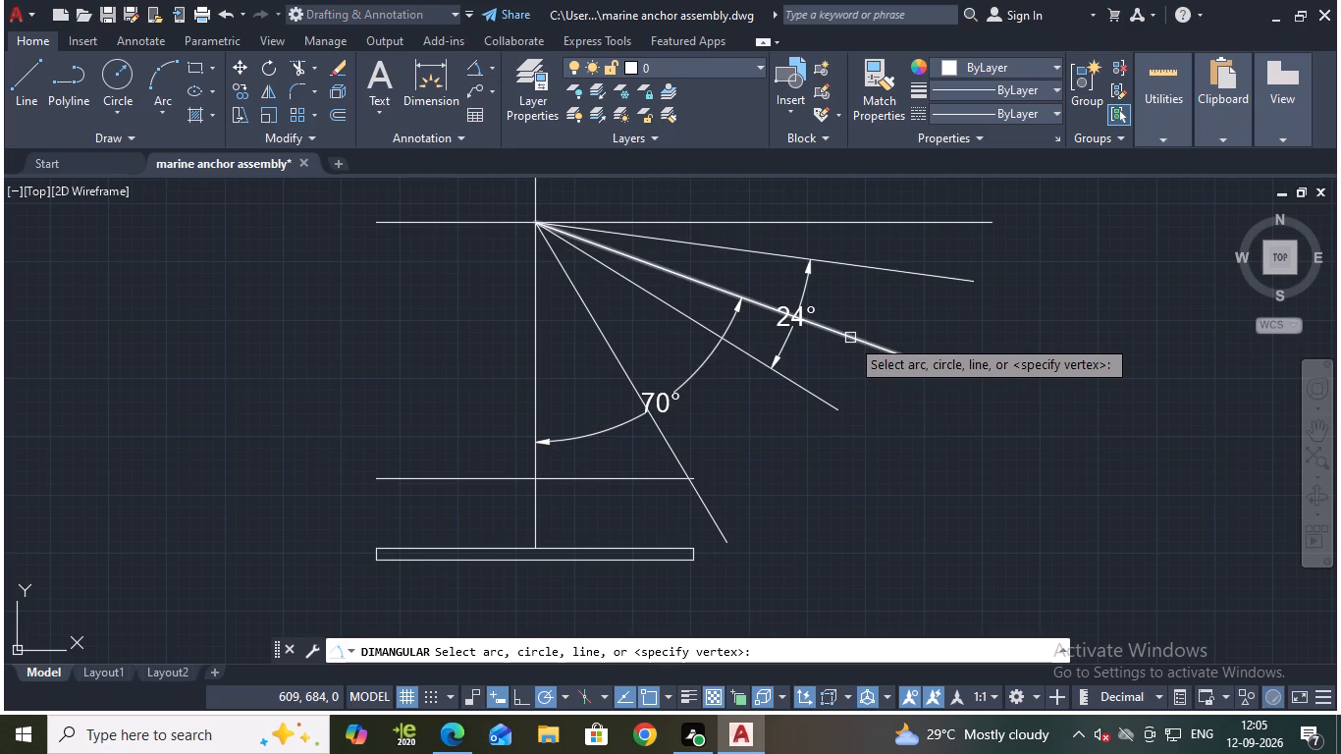
click(850, 338)
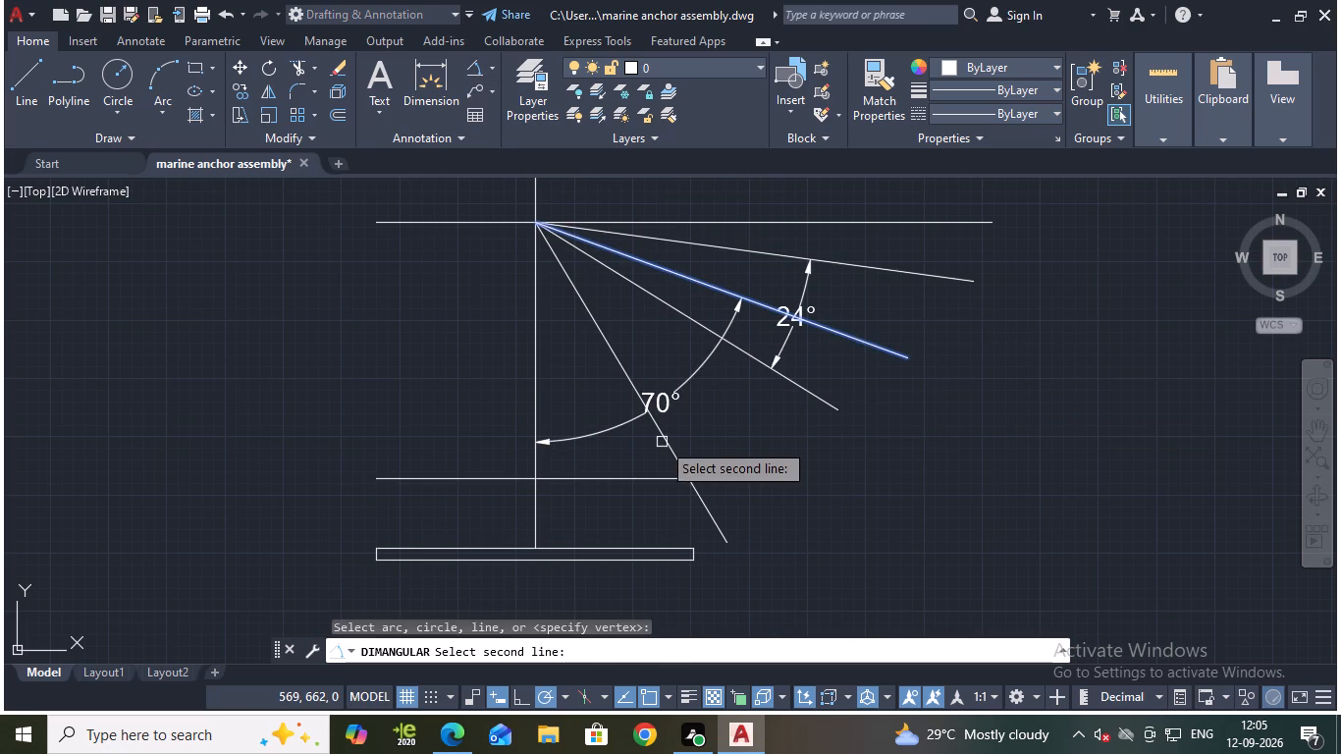
click(662, 437)
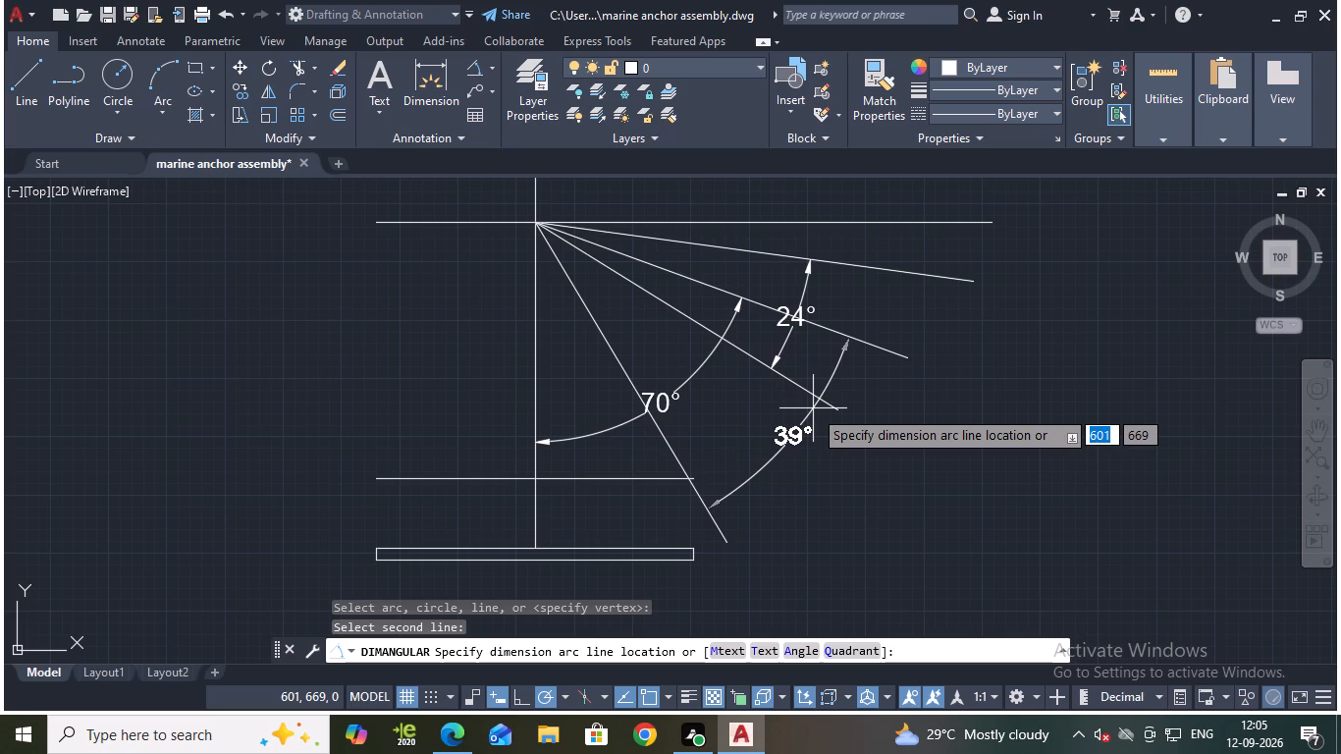
key(Escape)
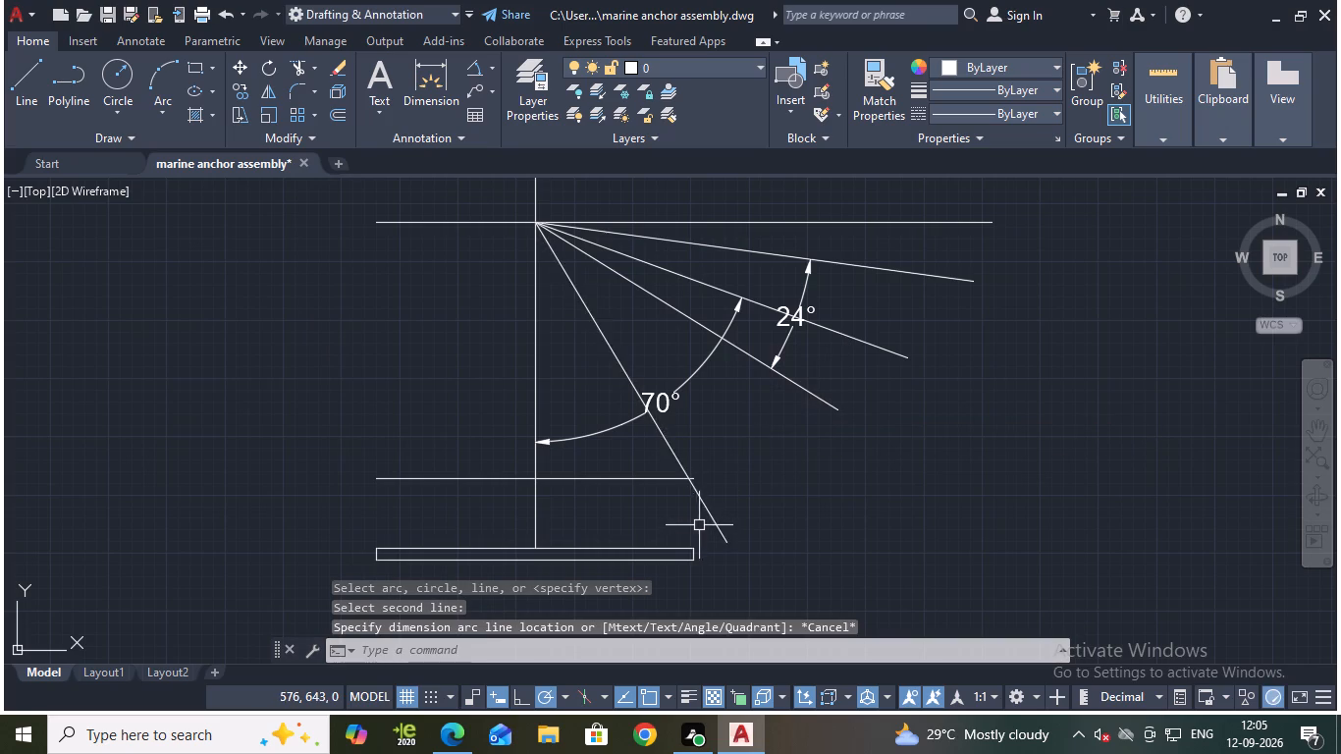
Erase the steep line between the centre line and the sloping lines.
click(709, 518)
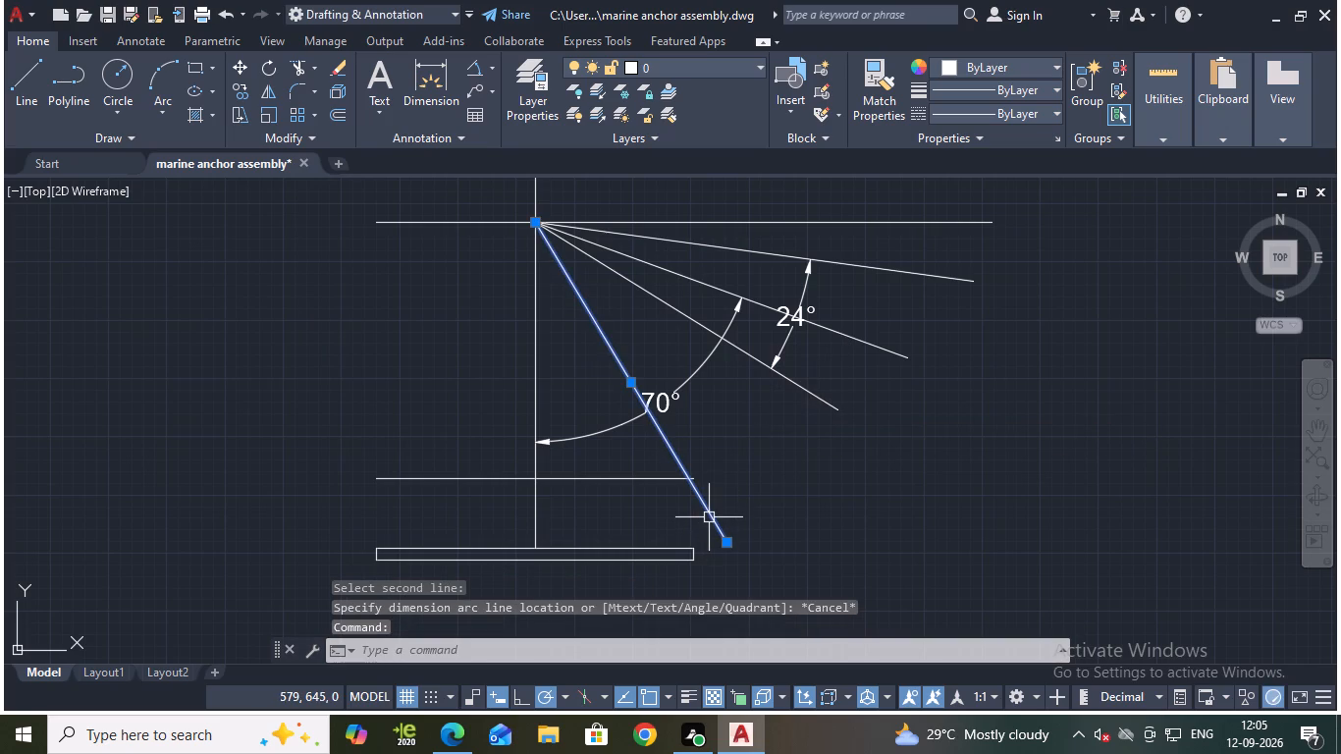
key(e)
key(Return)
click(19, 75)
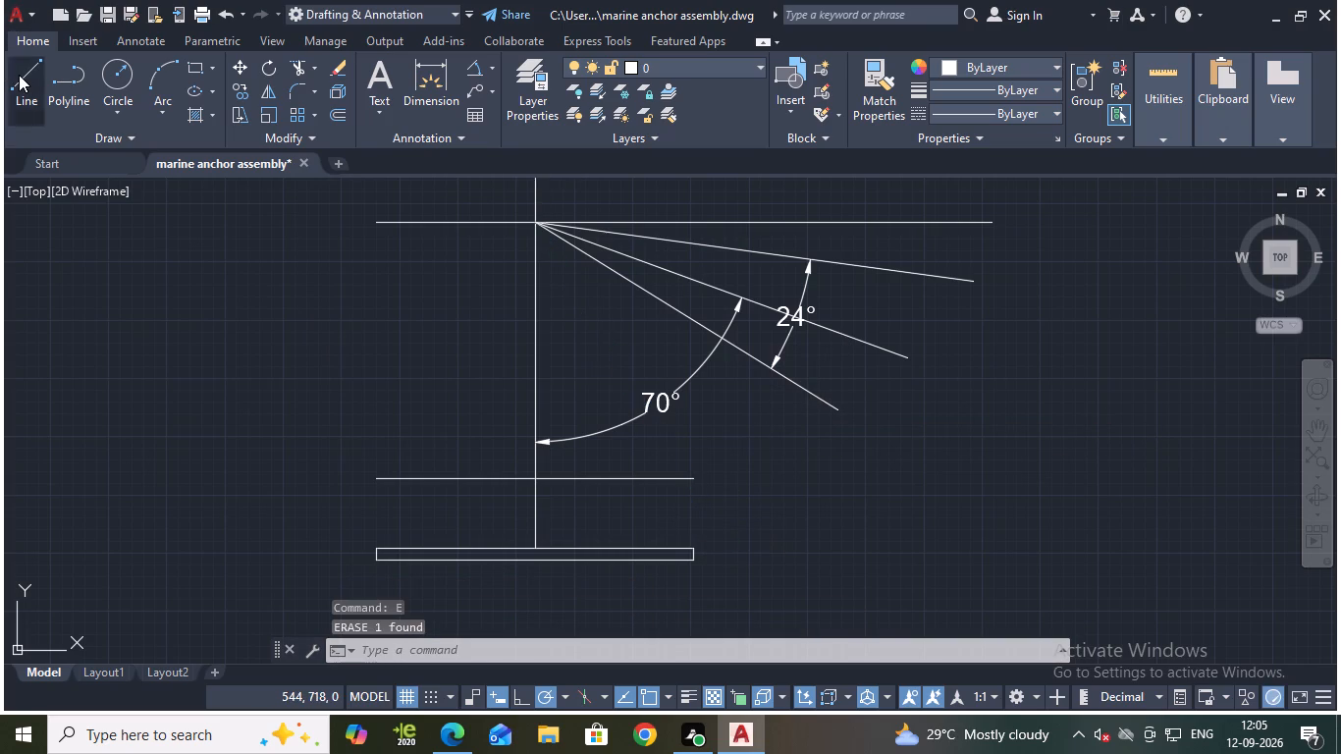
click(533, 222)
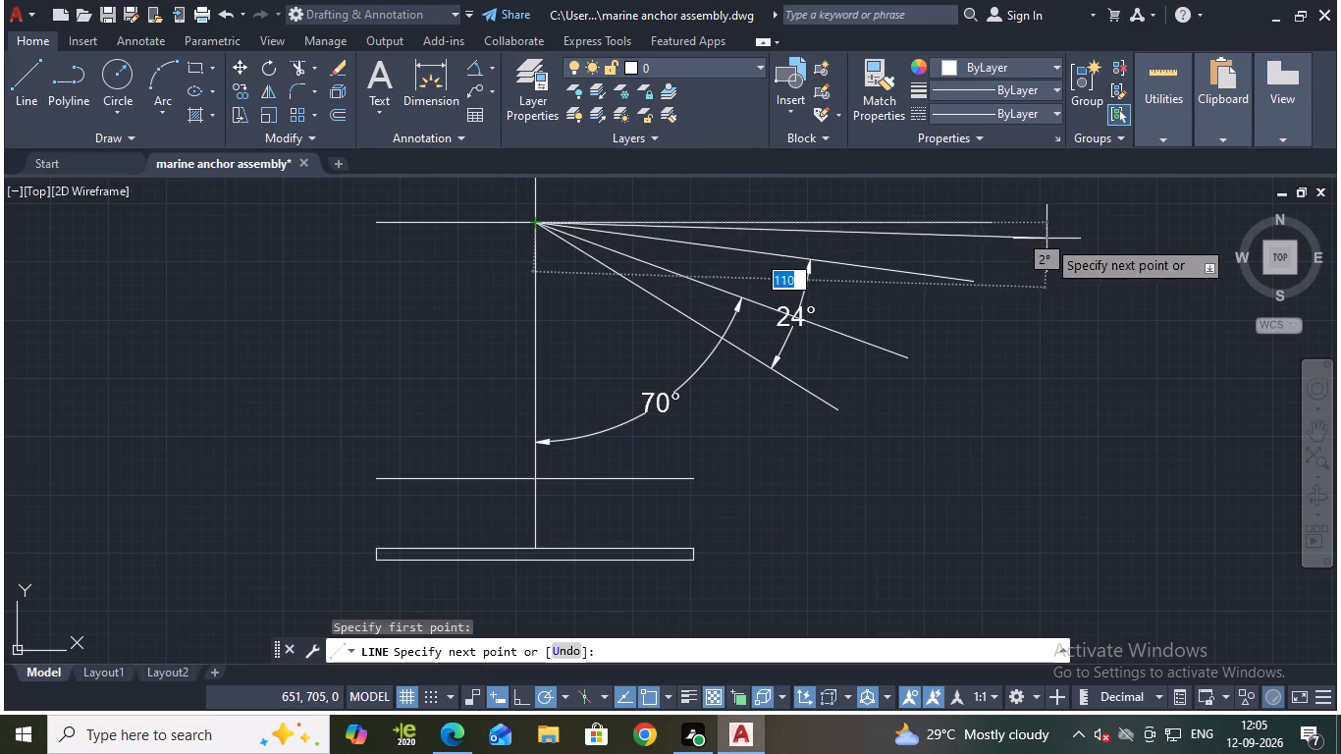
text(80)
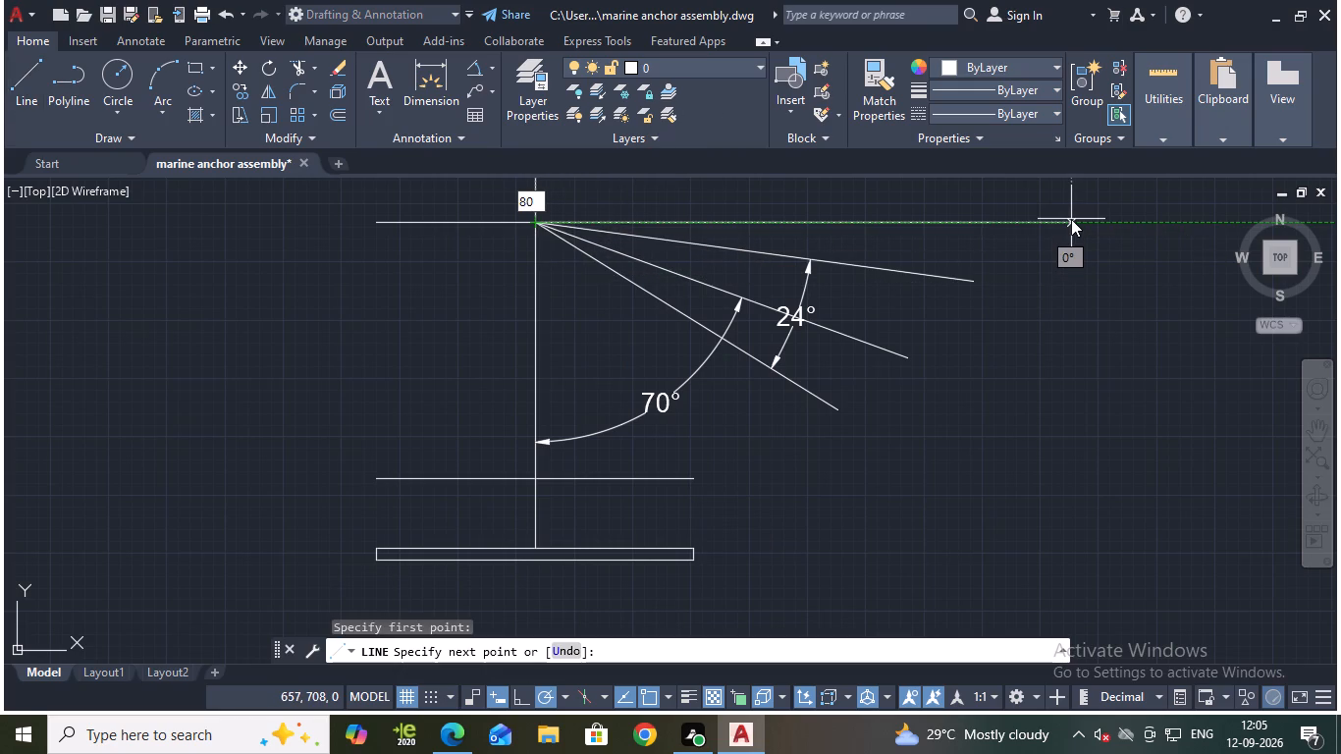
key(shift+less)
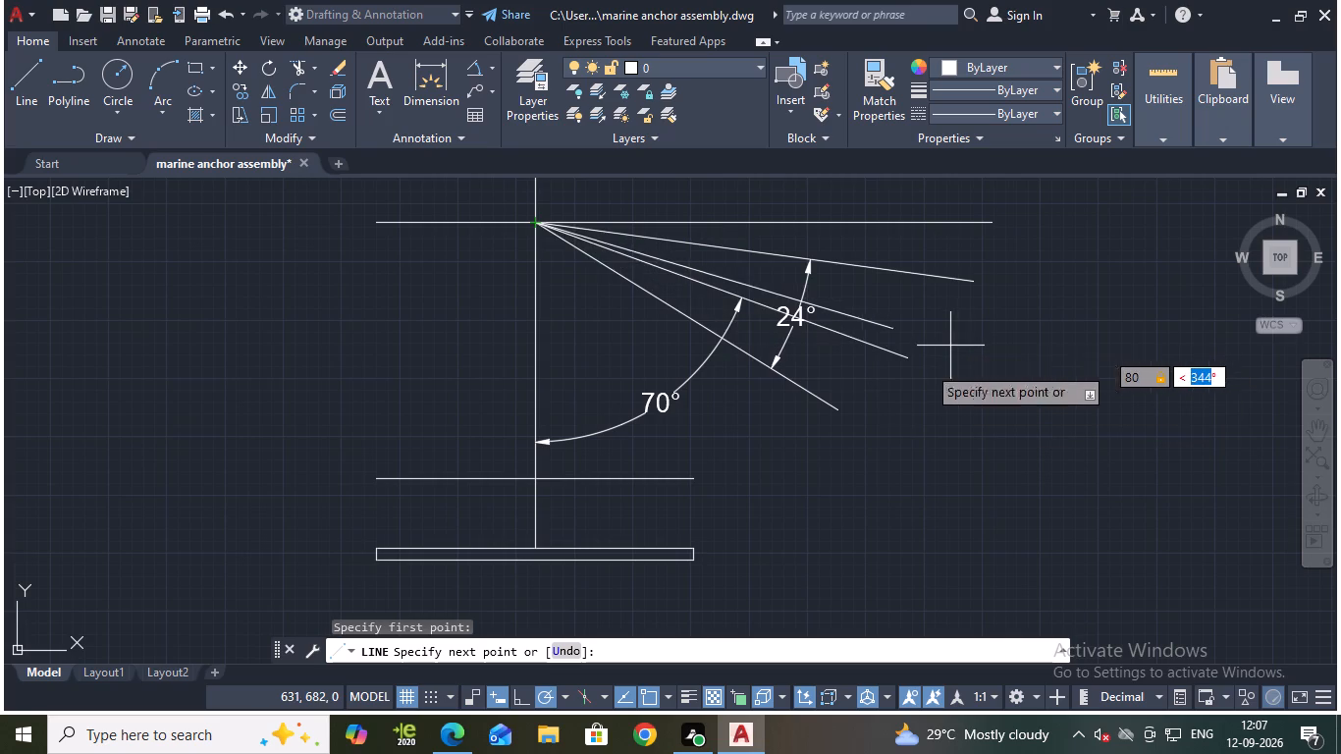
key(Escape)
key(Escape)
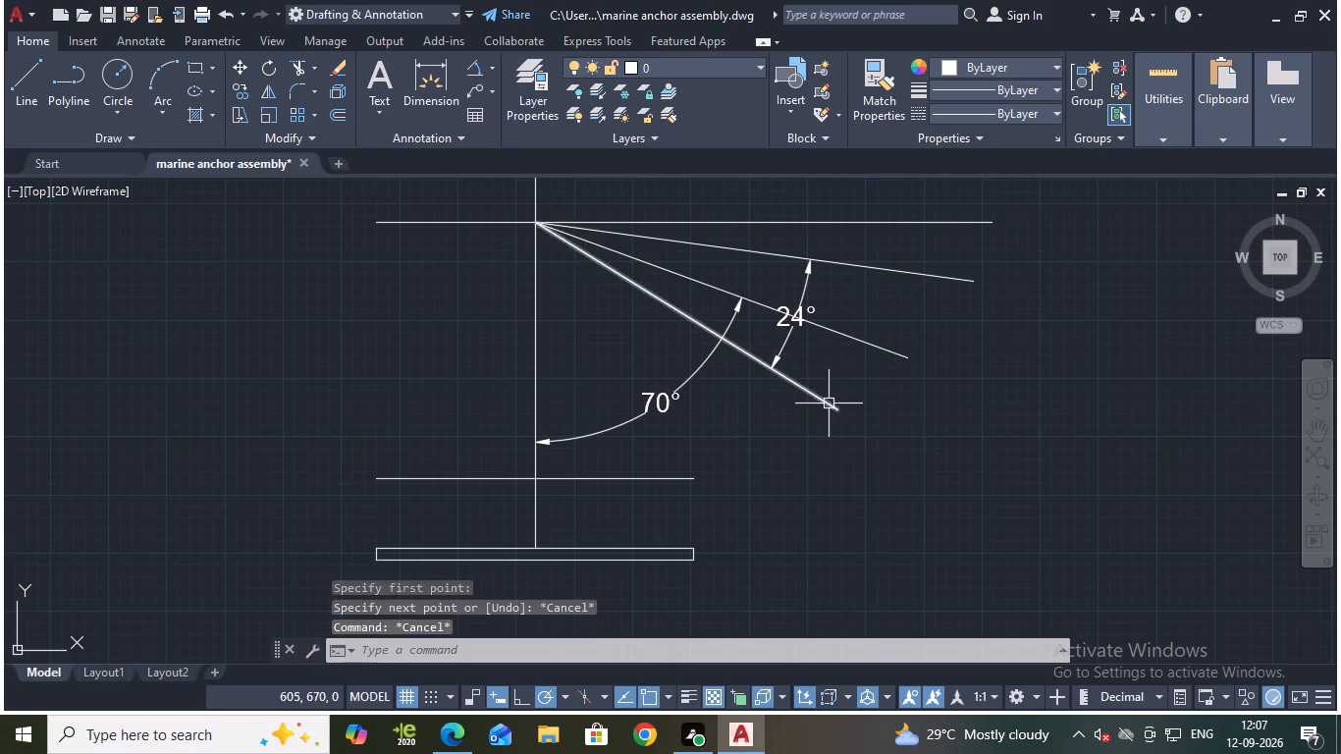
Erase the upper and lower sloping lines together with the 24° angular dimension between them.
click(828, 404)
click(909, 273)
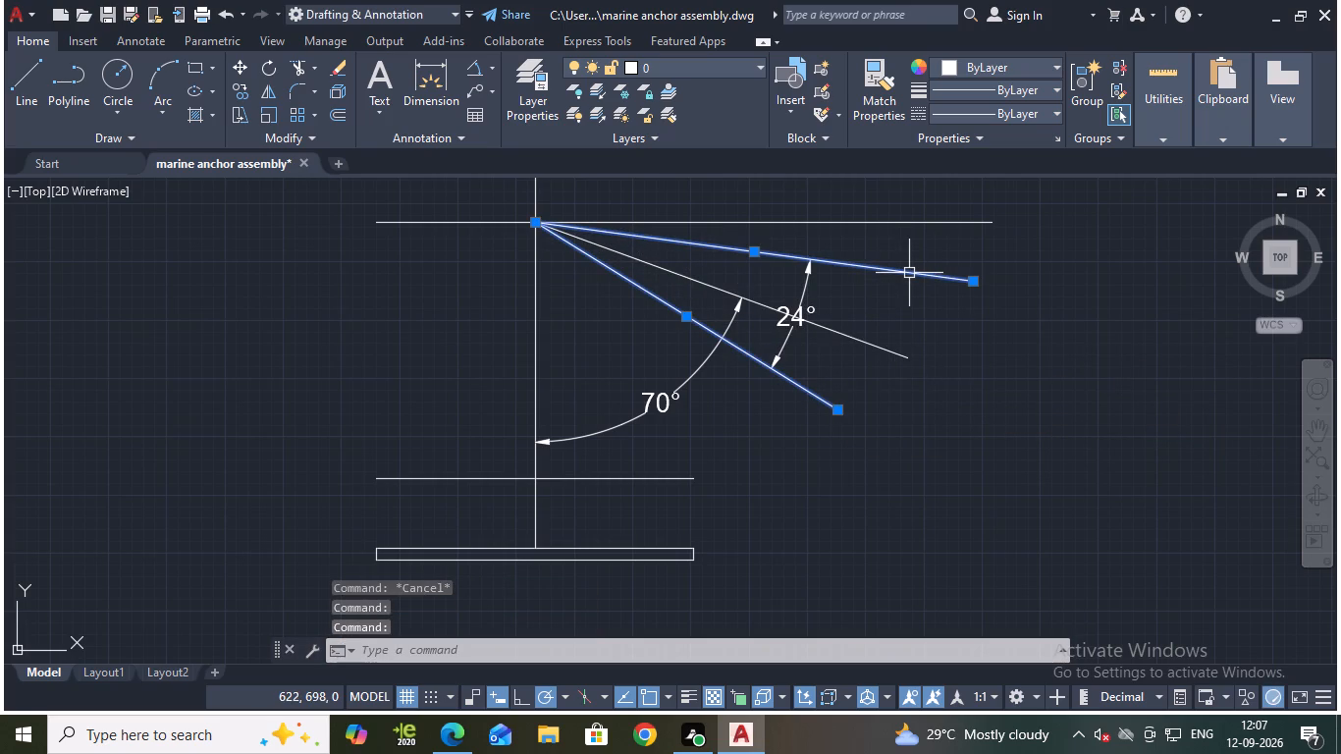
key(e)
key(Return)
click(800, 292)
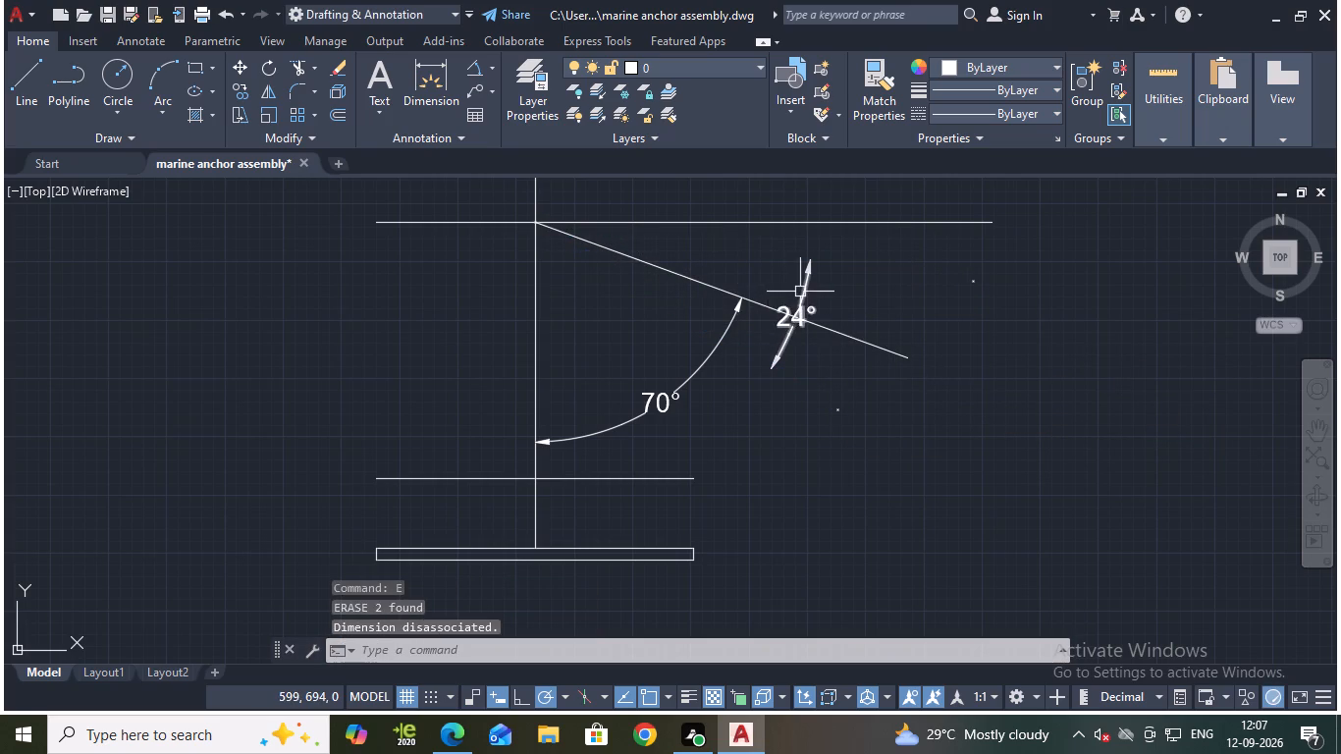
key(Return)
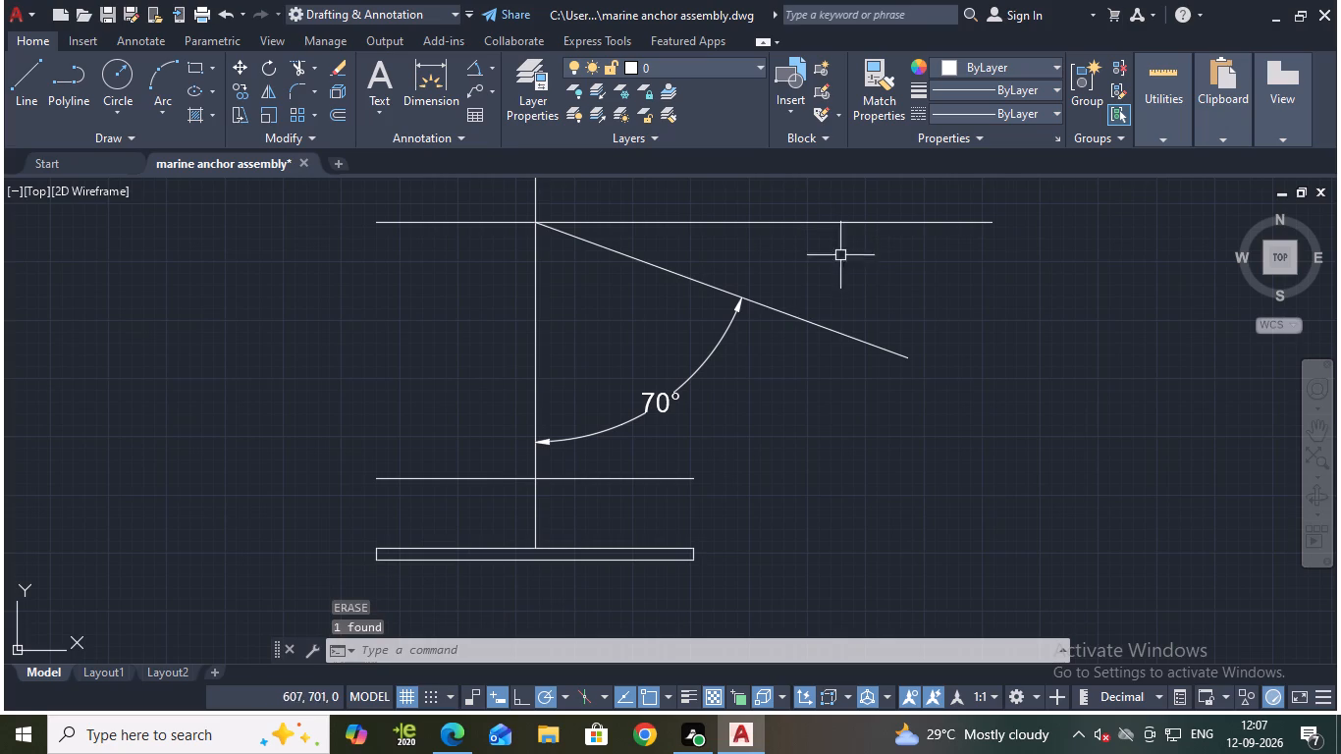
Draw an 80 mm line at 353° from the intersection of the centre line and the upper horizontal line.
click(28, 76)
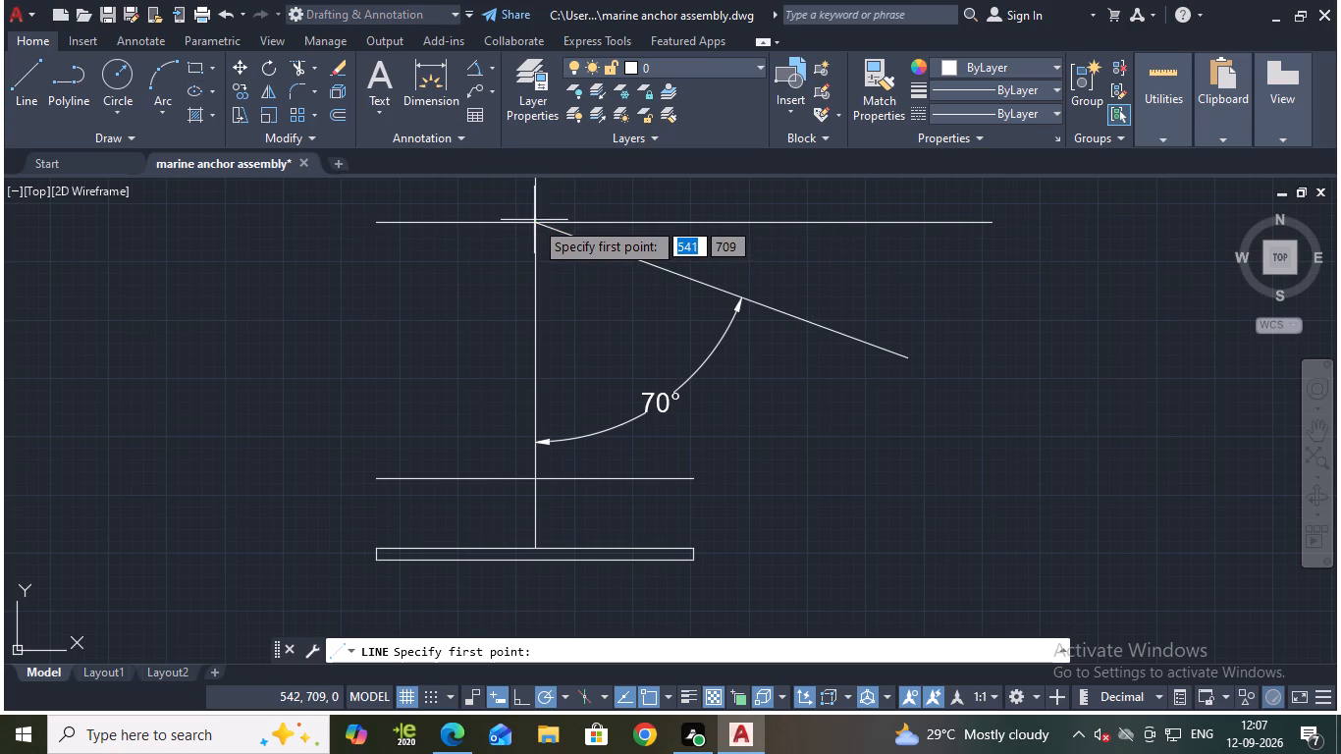
click(534, 221)
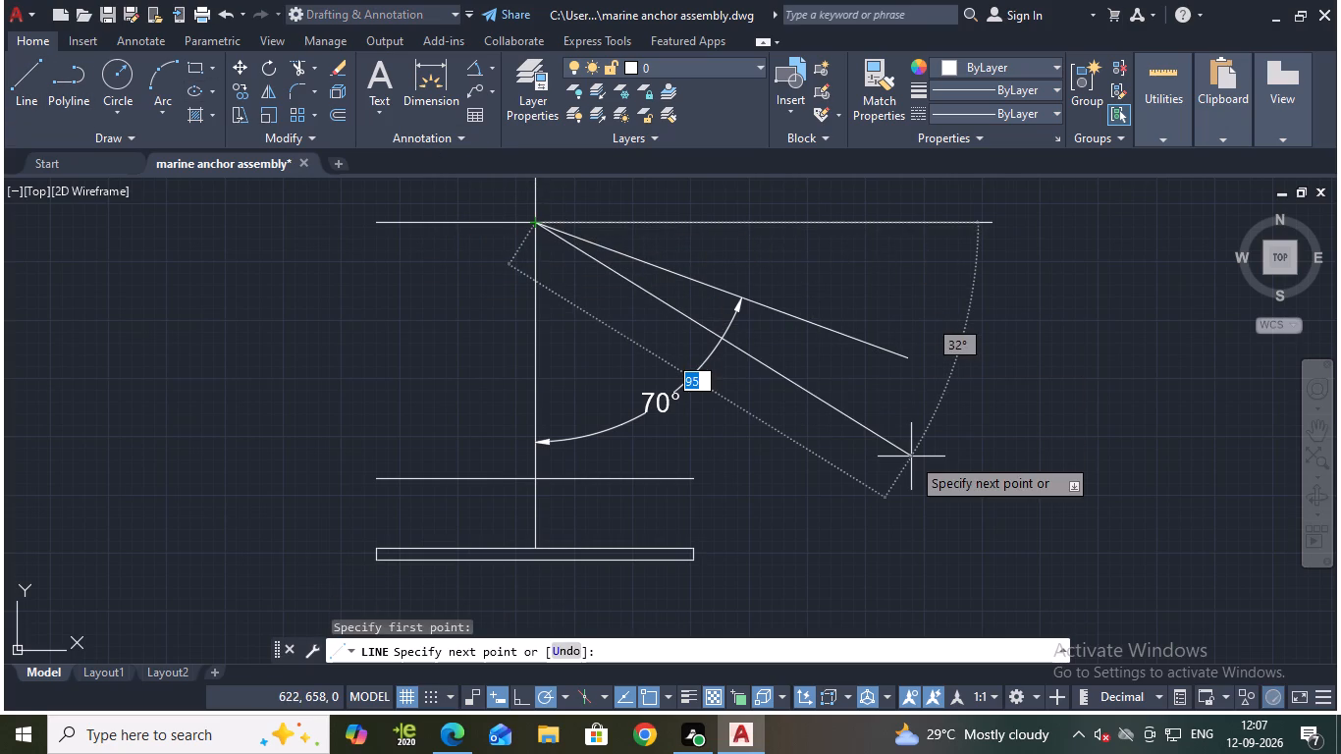
key(8)
key(0)
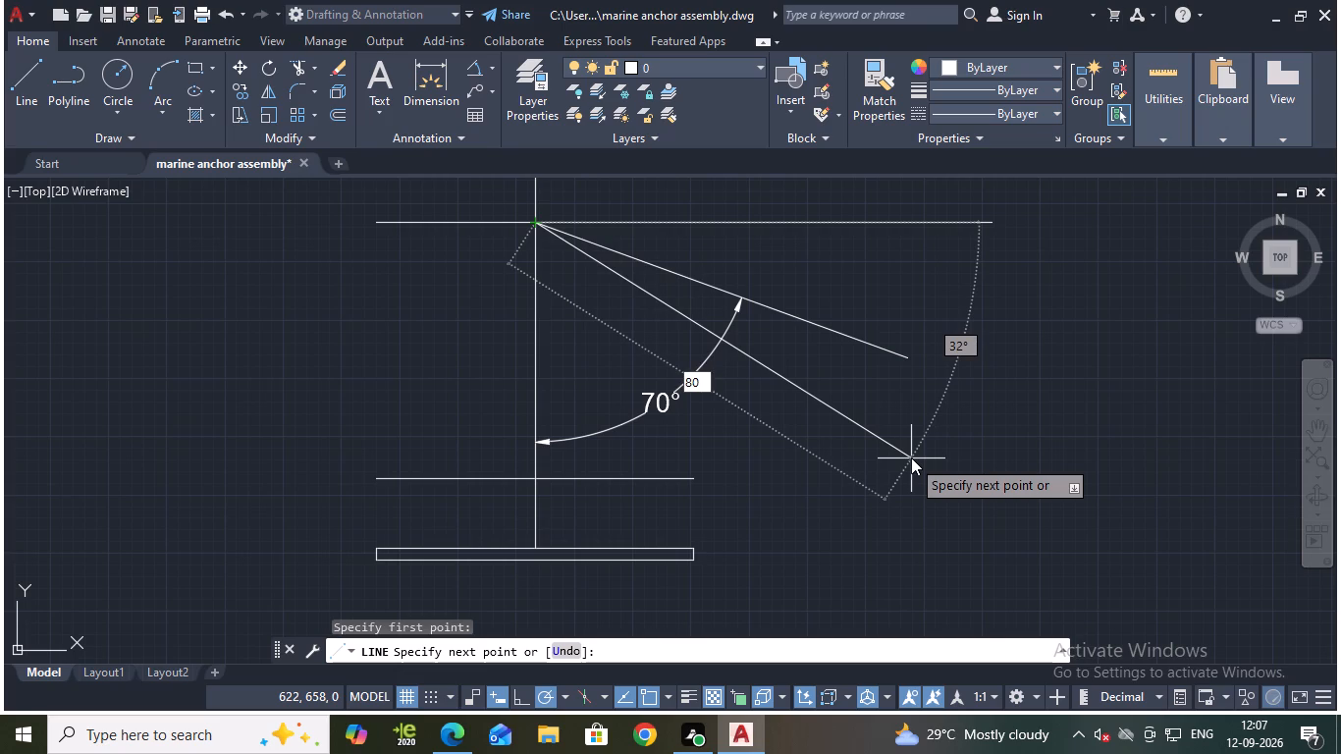
key(shift+less)
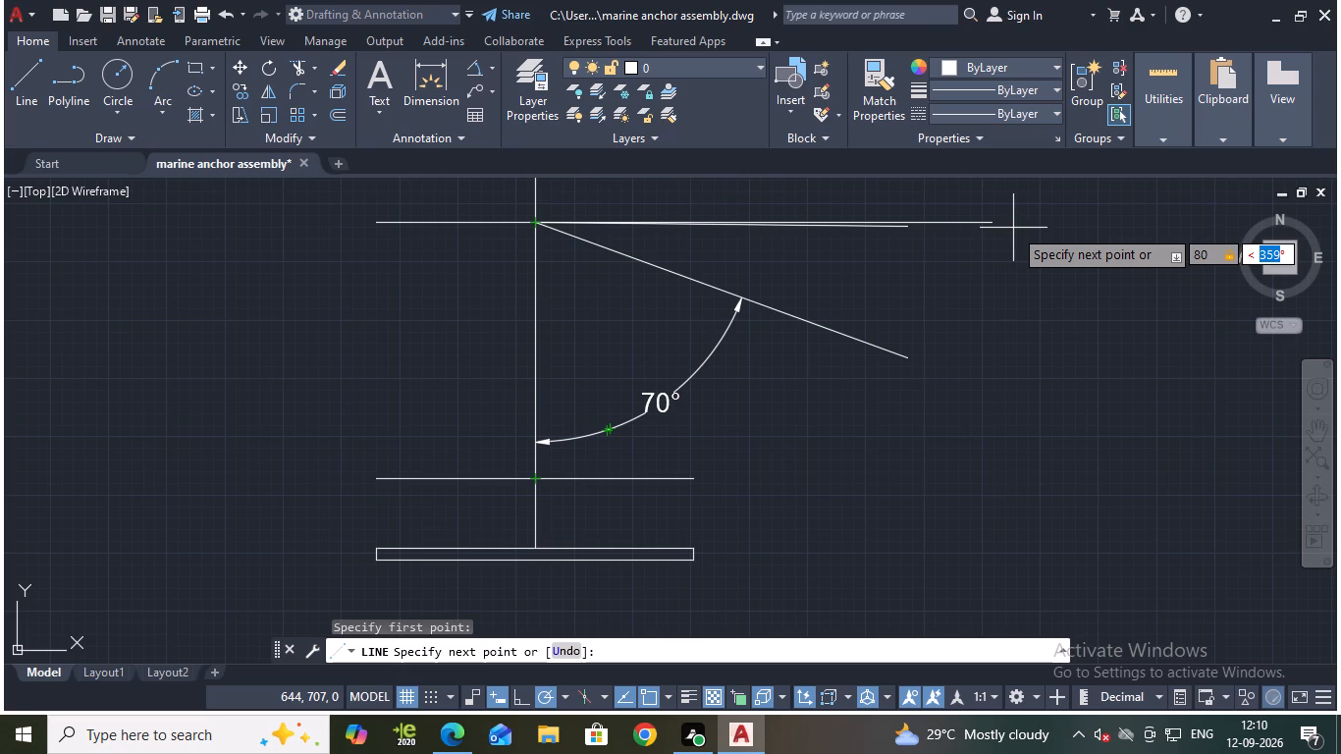
text(353)
key(Return)
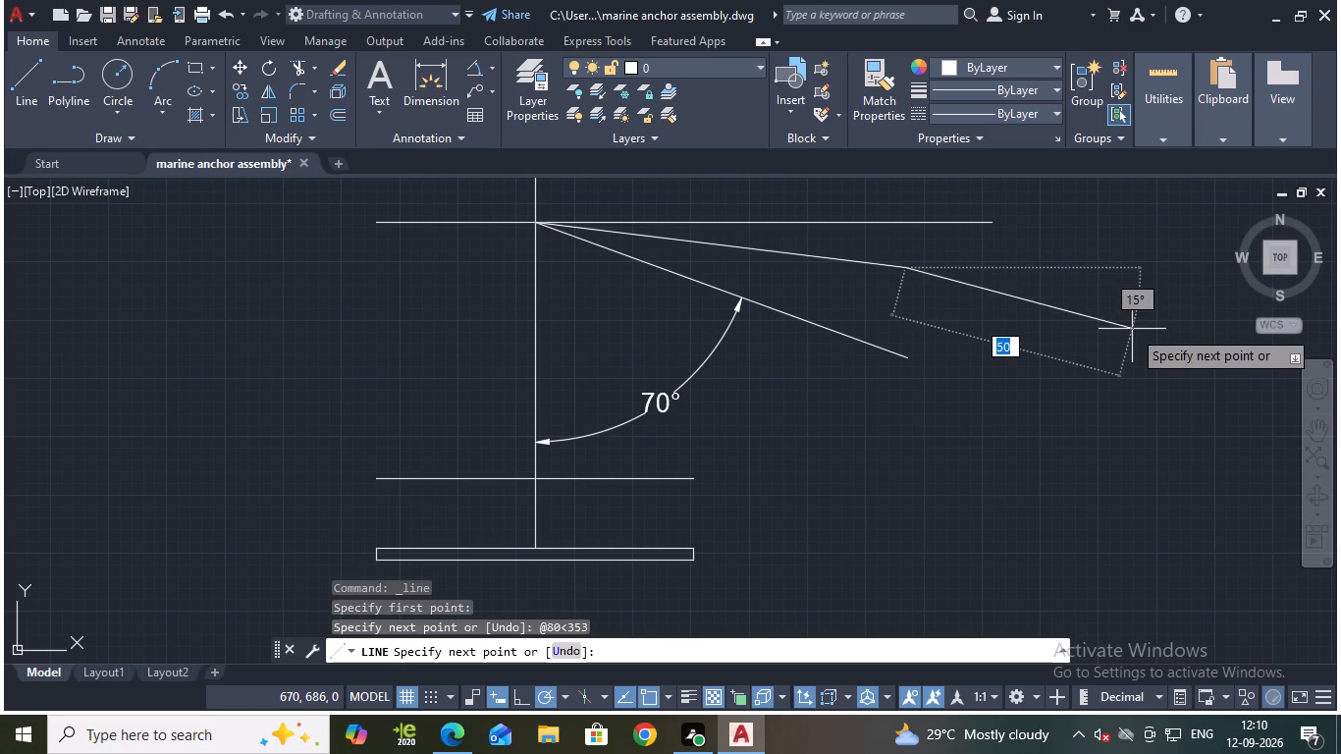
key(Escape)
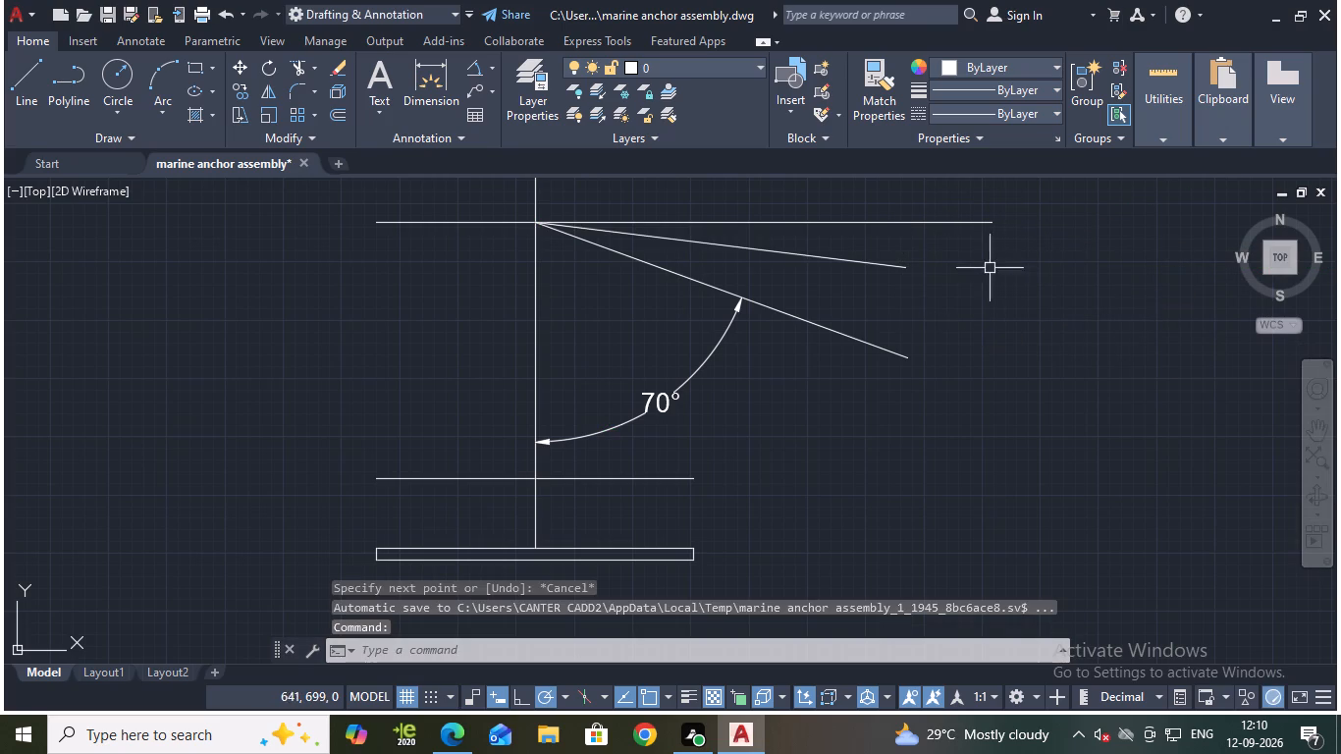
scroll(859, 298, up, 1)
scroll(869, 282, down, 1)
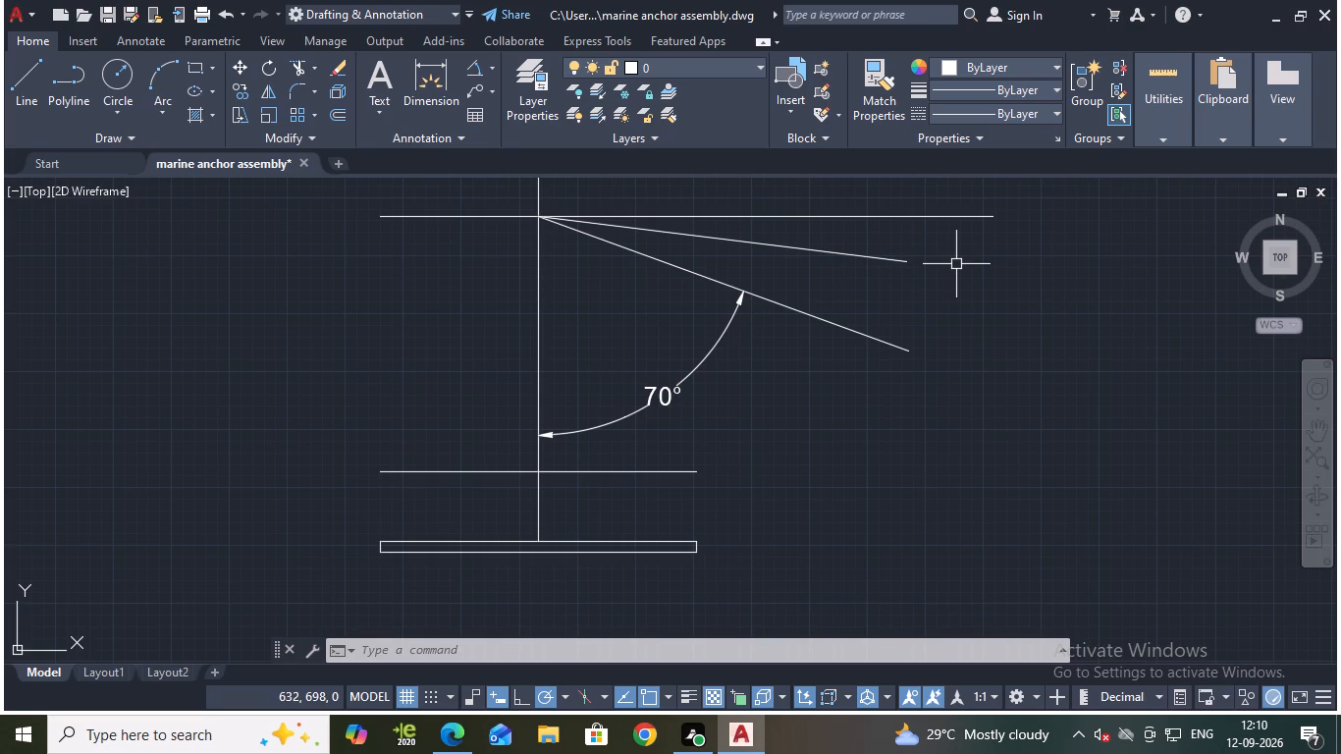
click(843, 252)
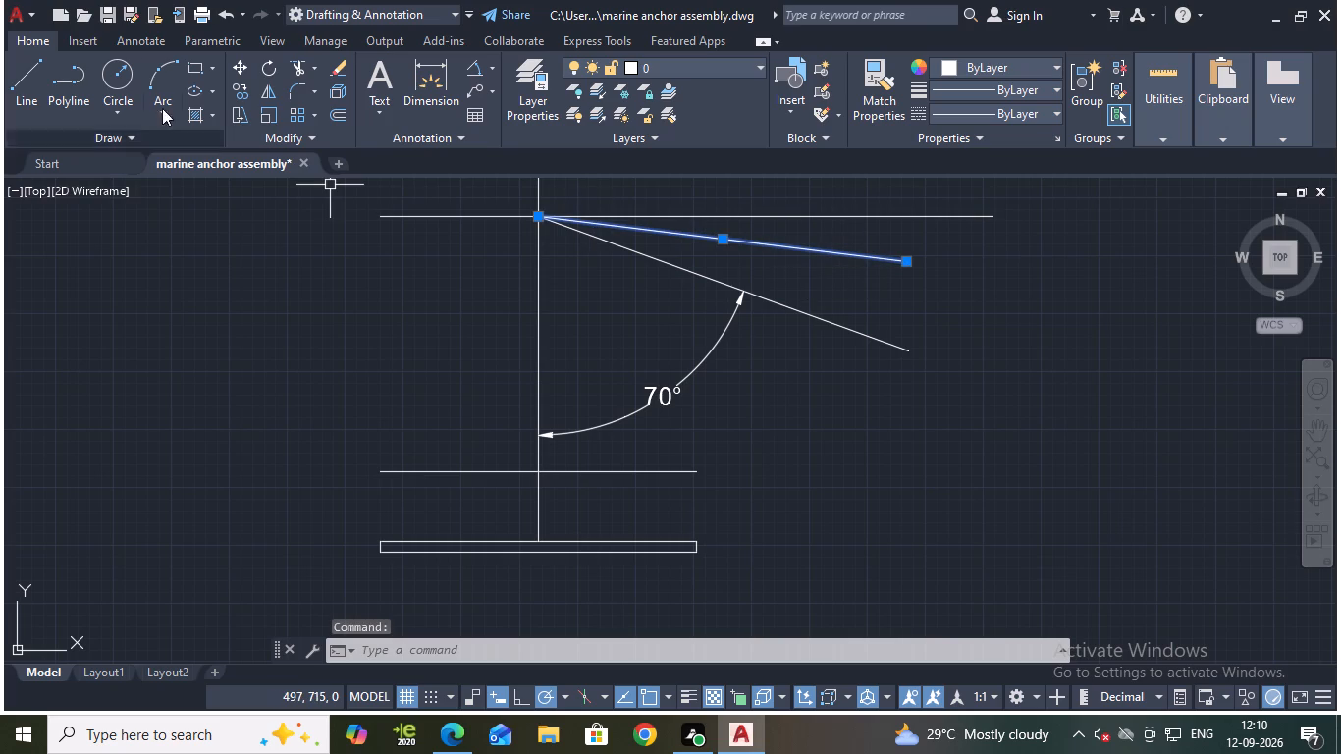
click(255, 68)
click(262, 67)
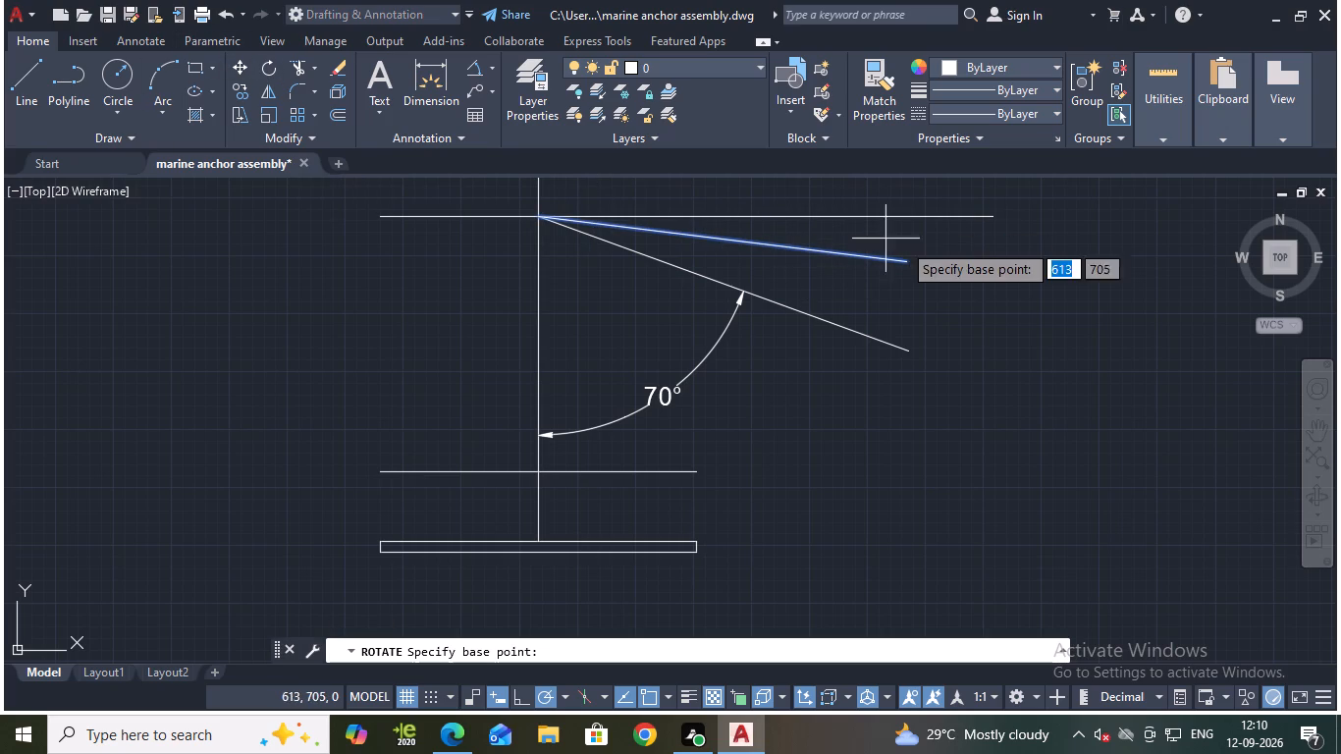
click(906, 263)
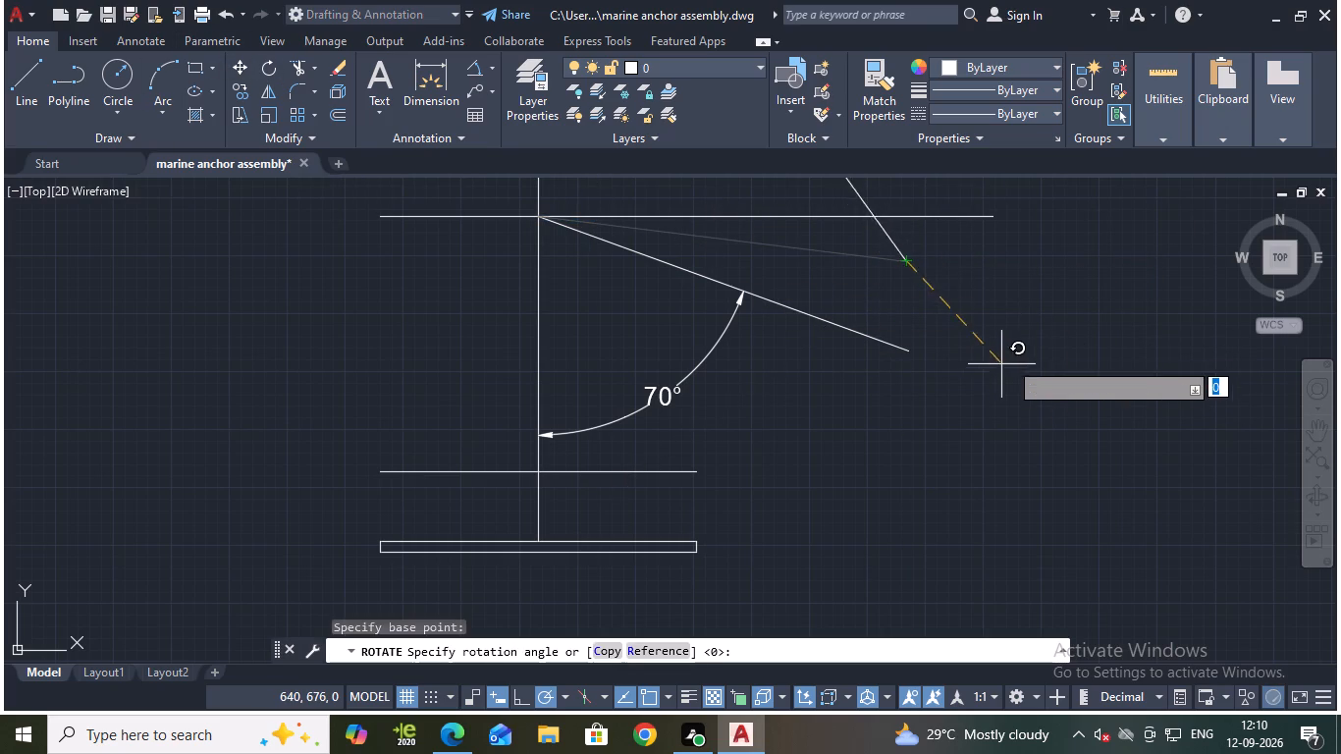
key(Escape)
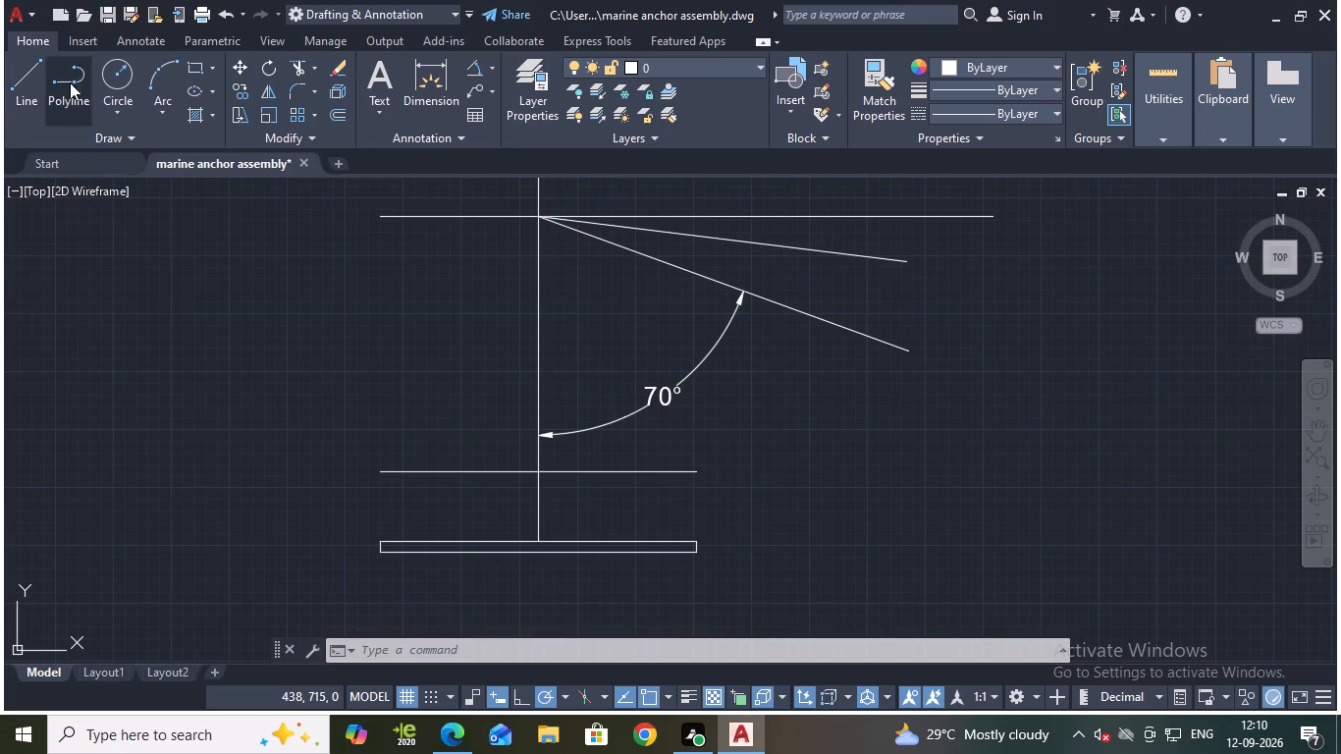
Draw a line about 79 mm long, sloping about 30° below horizontal, from the intersection of the centre line and upper horizontal line.
click(18, 73)
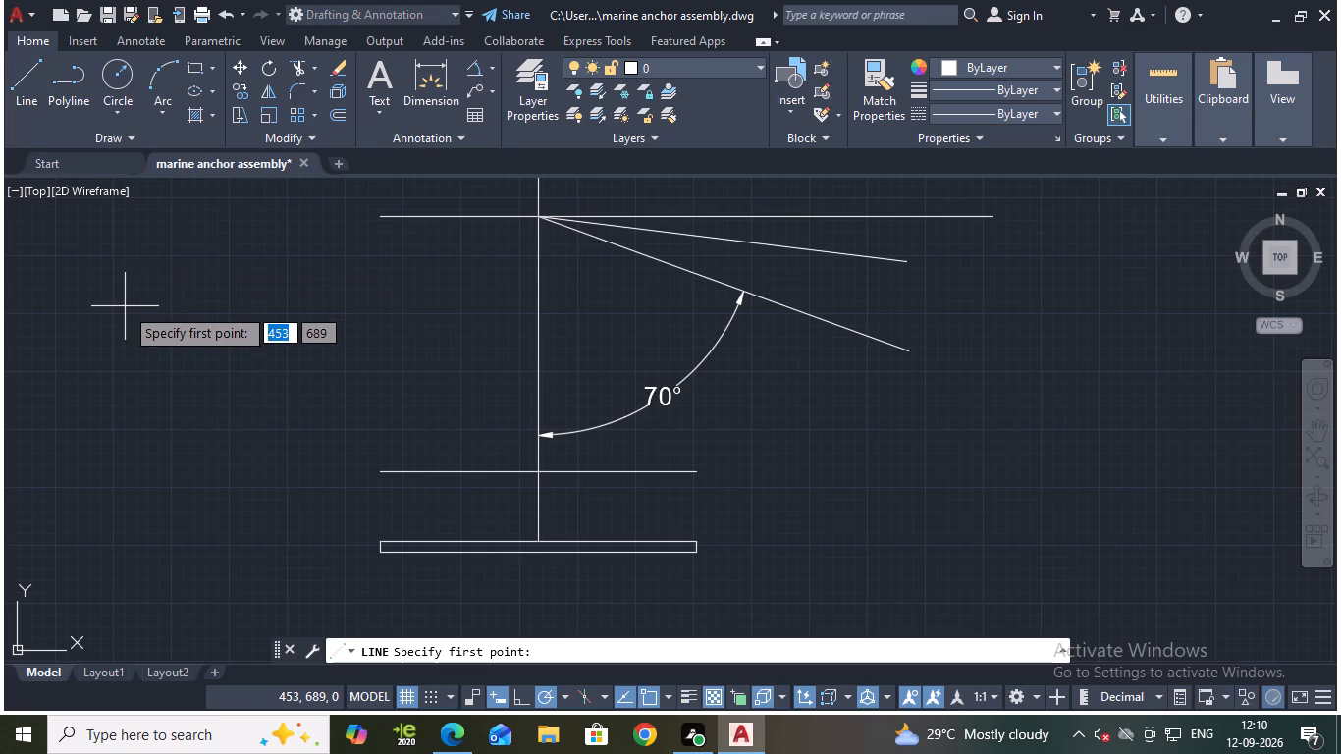
key(Escape)
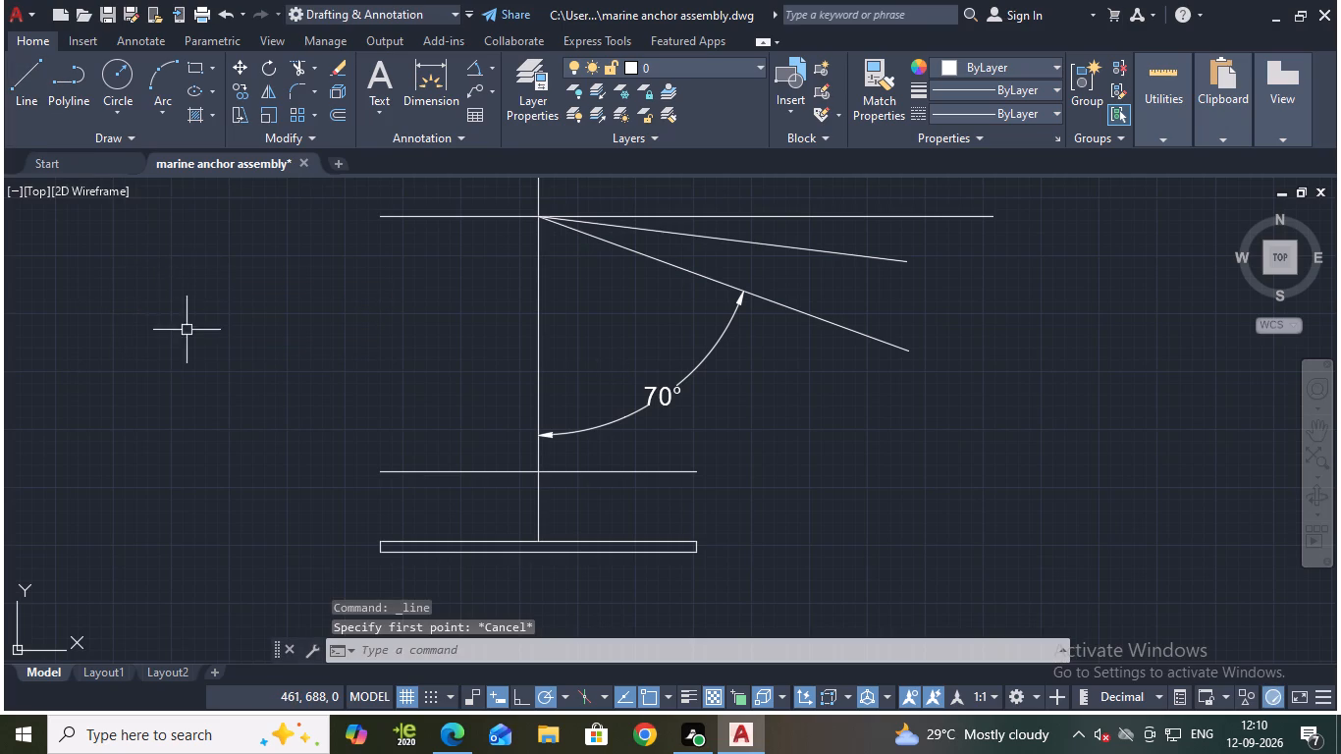
scroll(840, 293, up, 1)
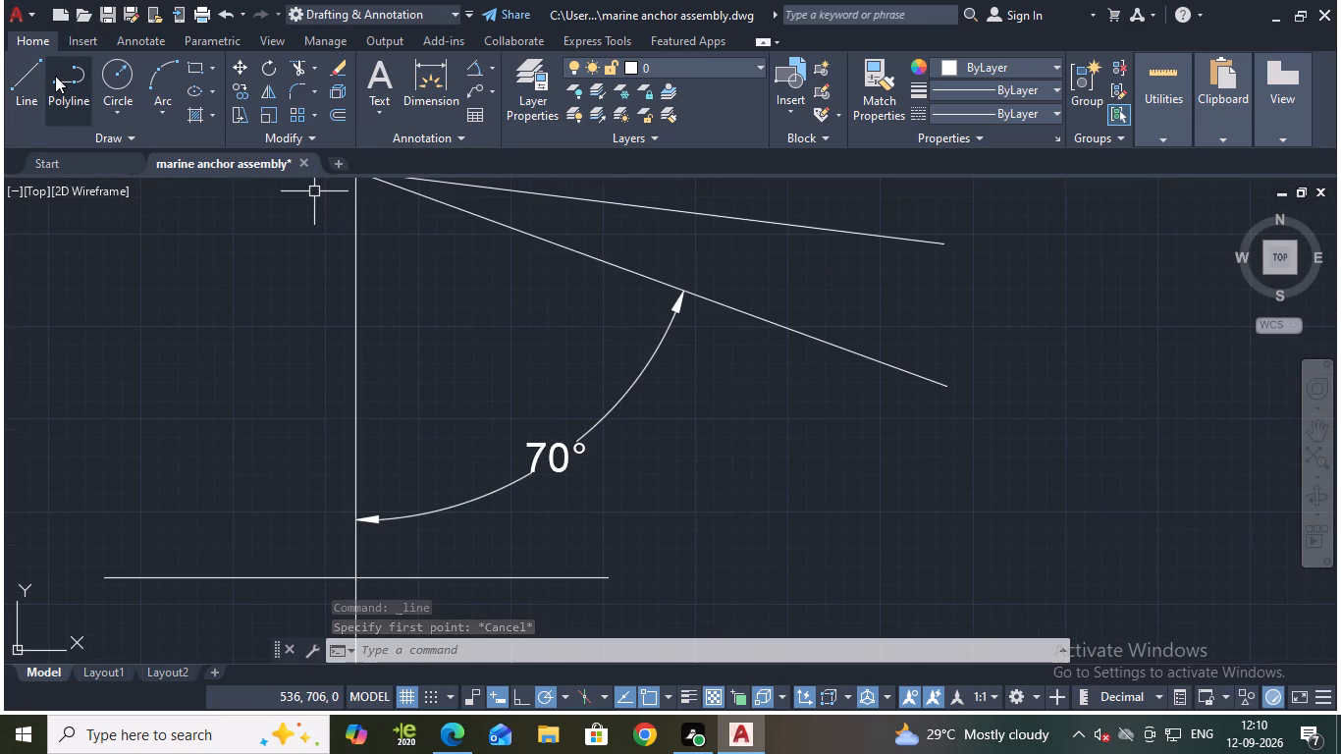
click(27, 77)
middle_drag(633, 220, 704, 267)
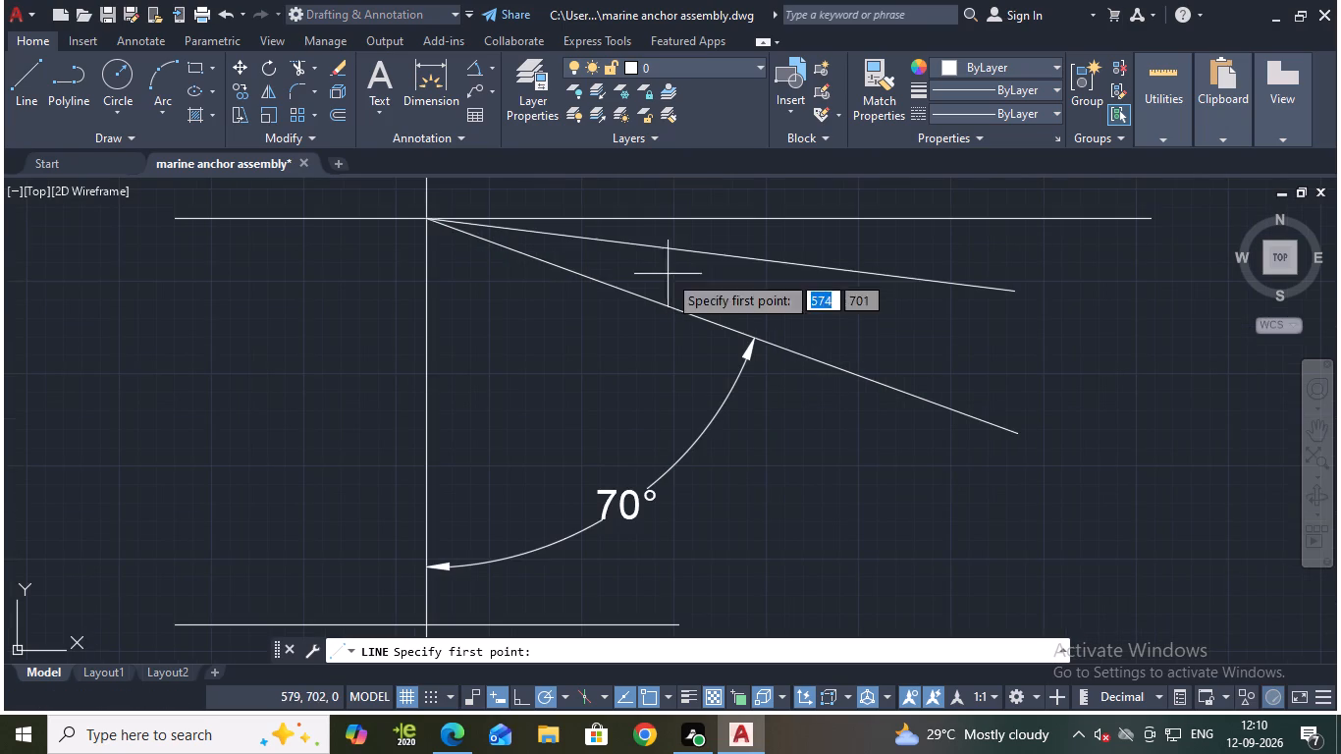
click(426, 219)
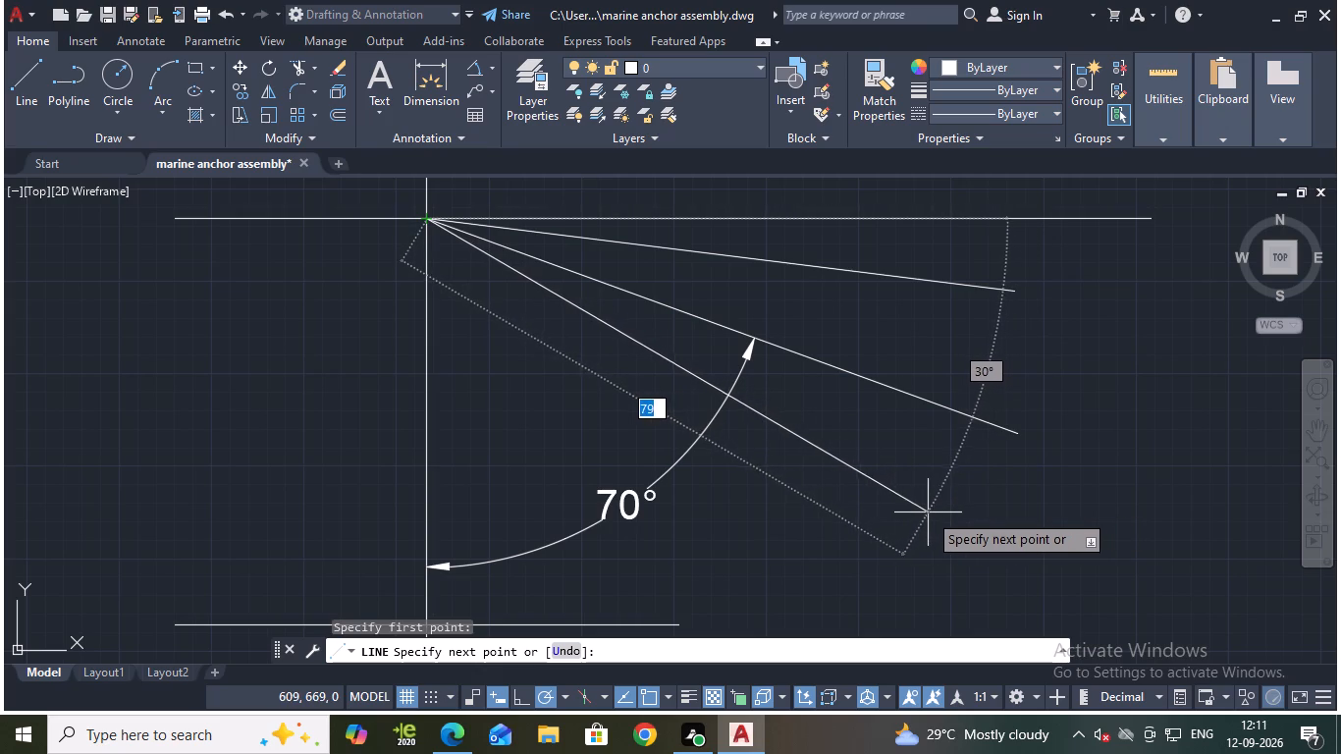
click(924, 515)
key(Escape)
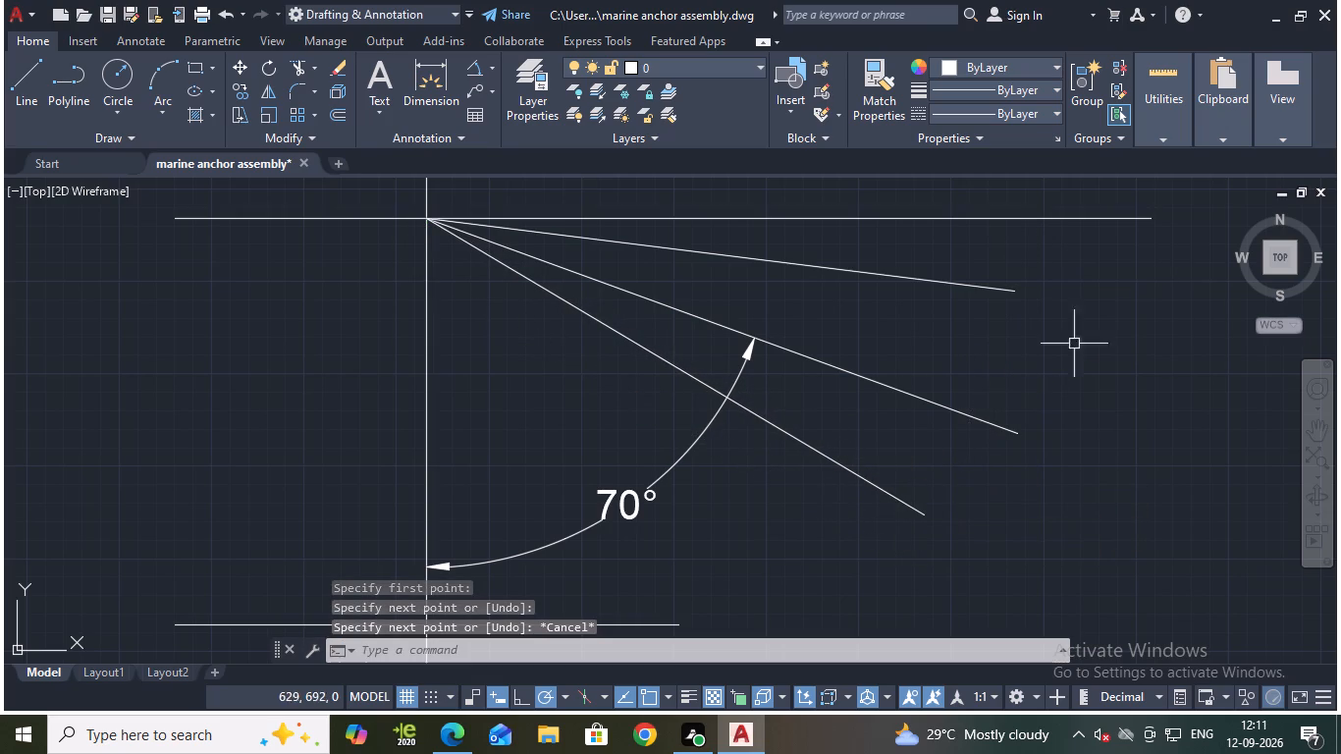
Place an angular dimension between the upper and lower sloping lines, with its arc crossing the middle sloping line.
click(471, 62)
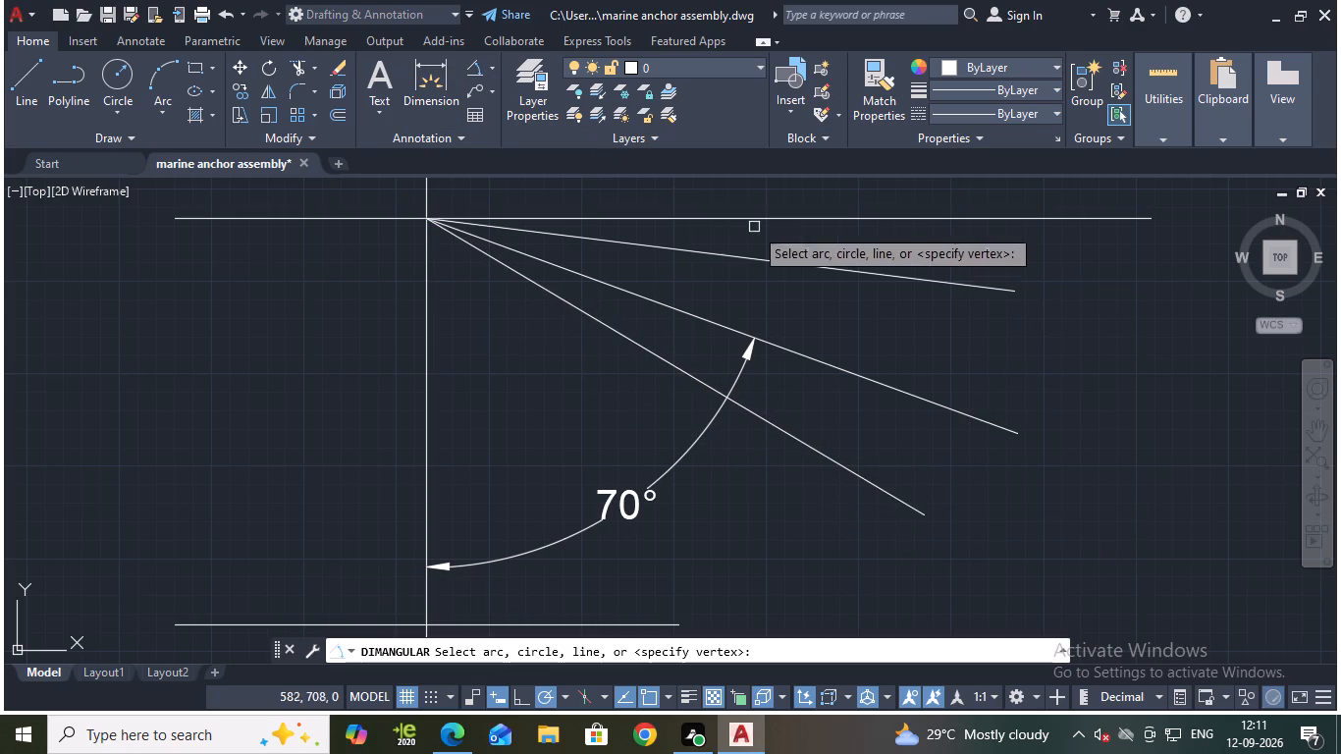
click(833, 272)
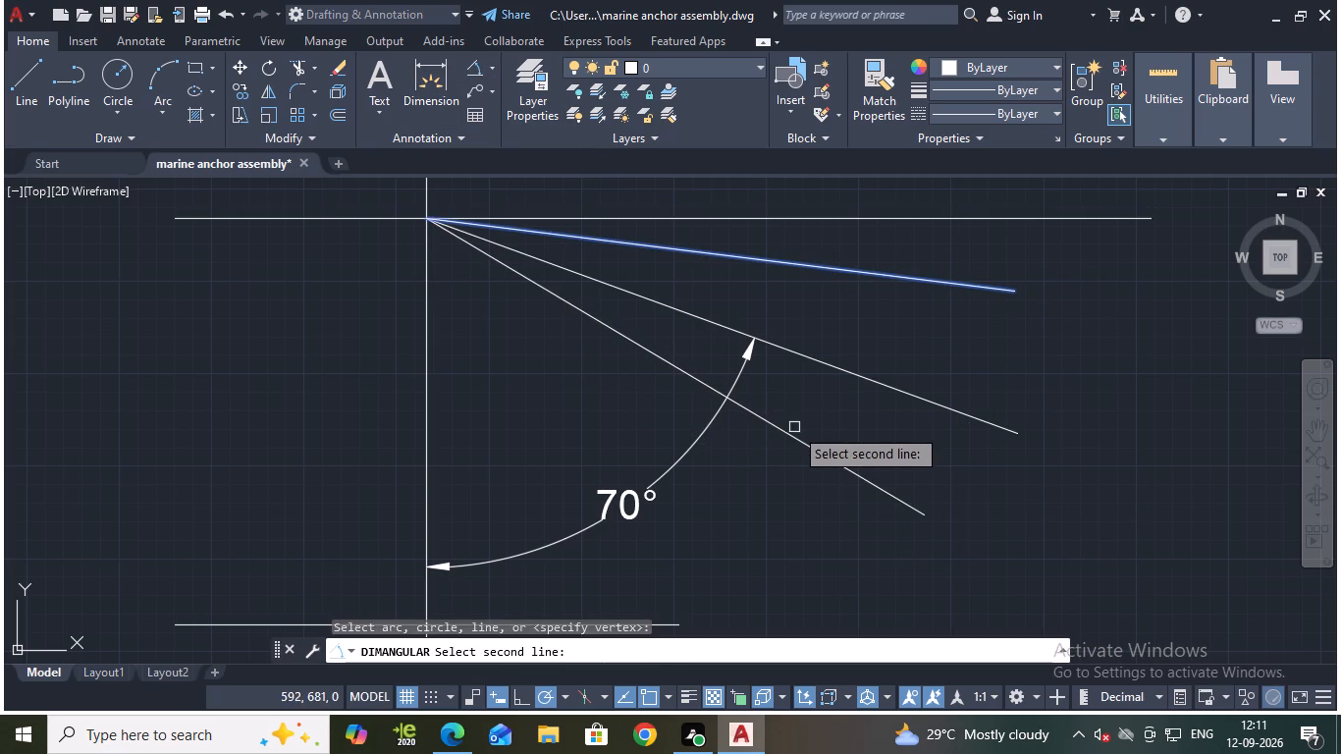
click(790, 435)
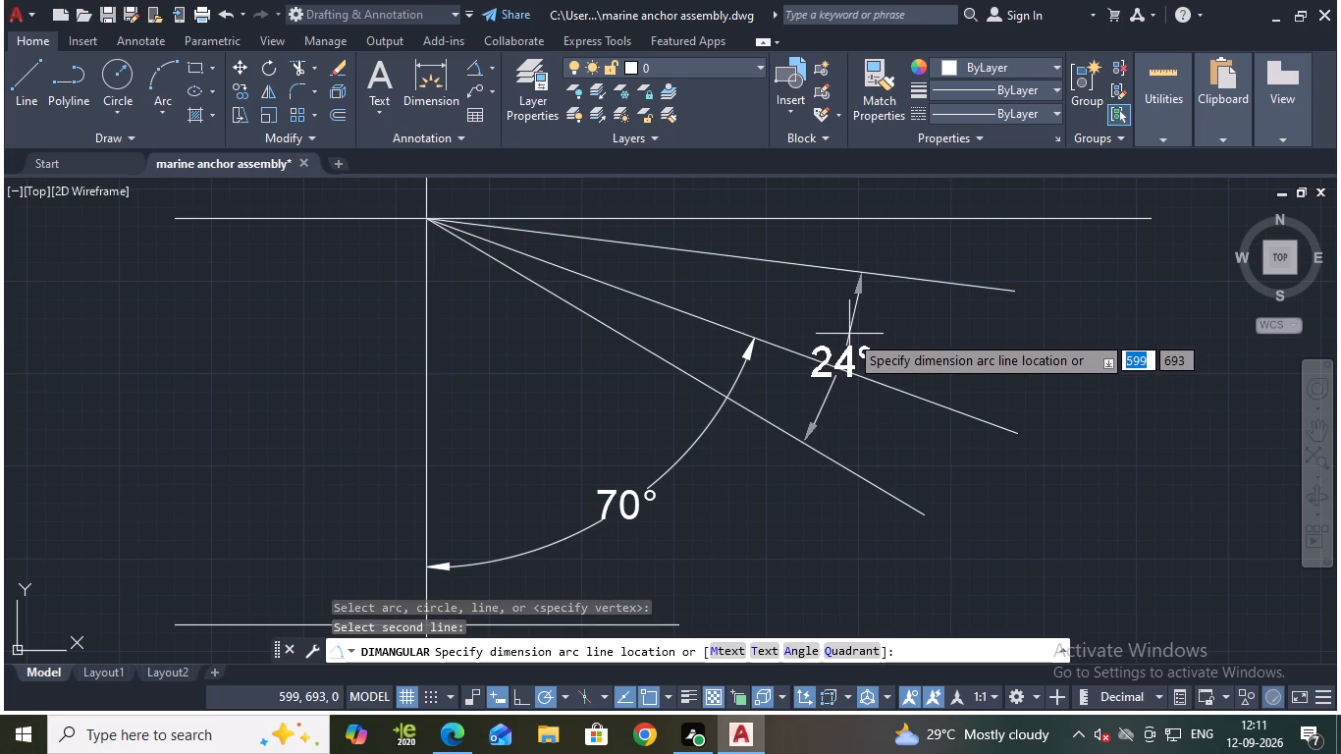
click(844, 334)
key(Escape)
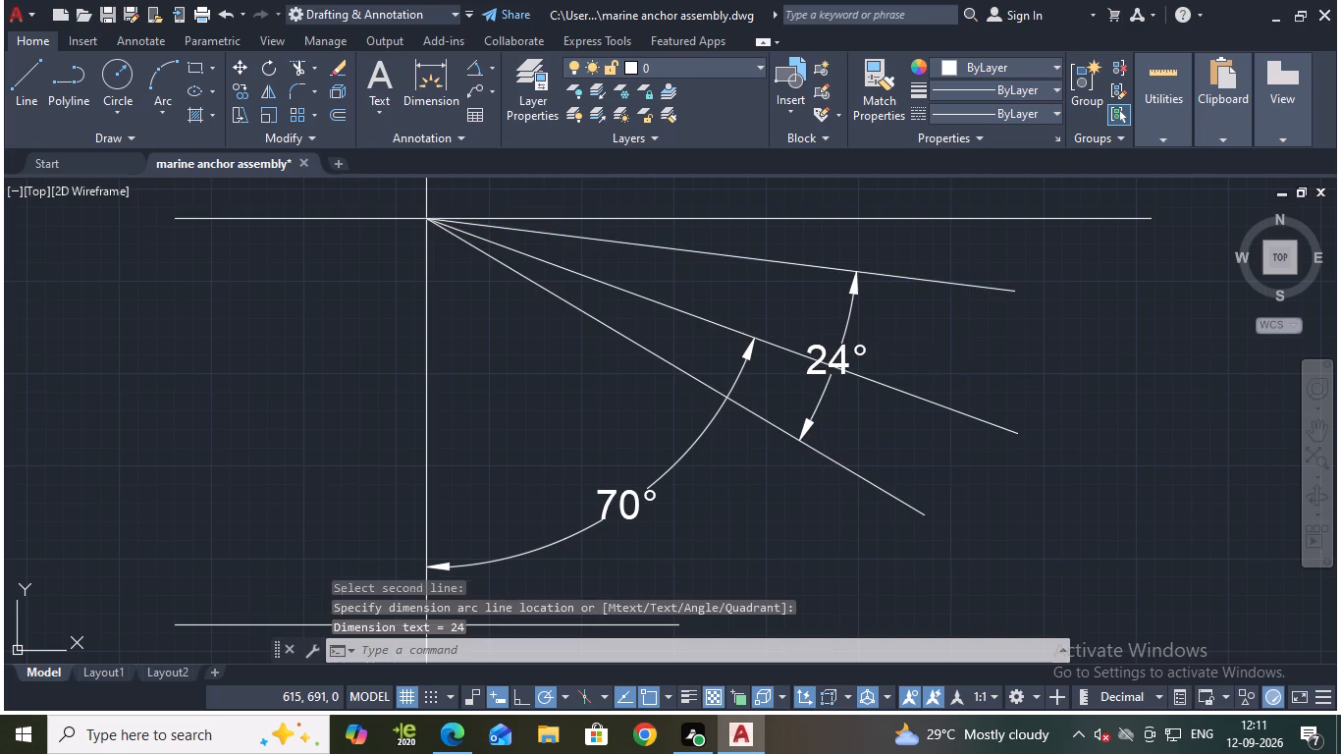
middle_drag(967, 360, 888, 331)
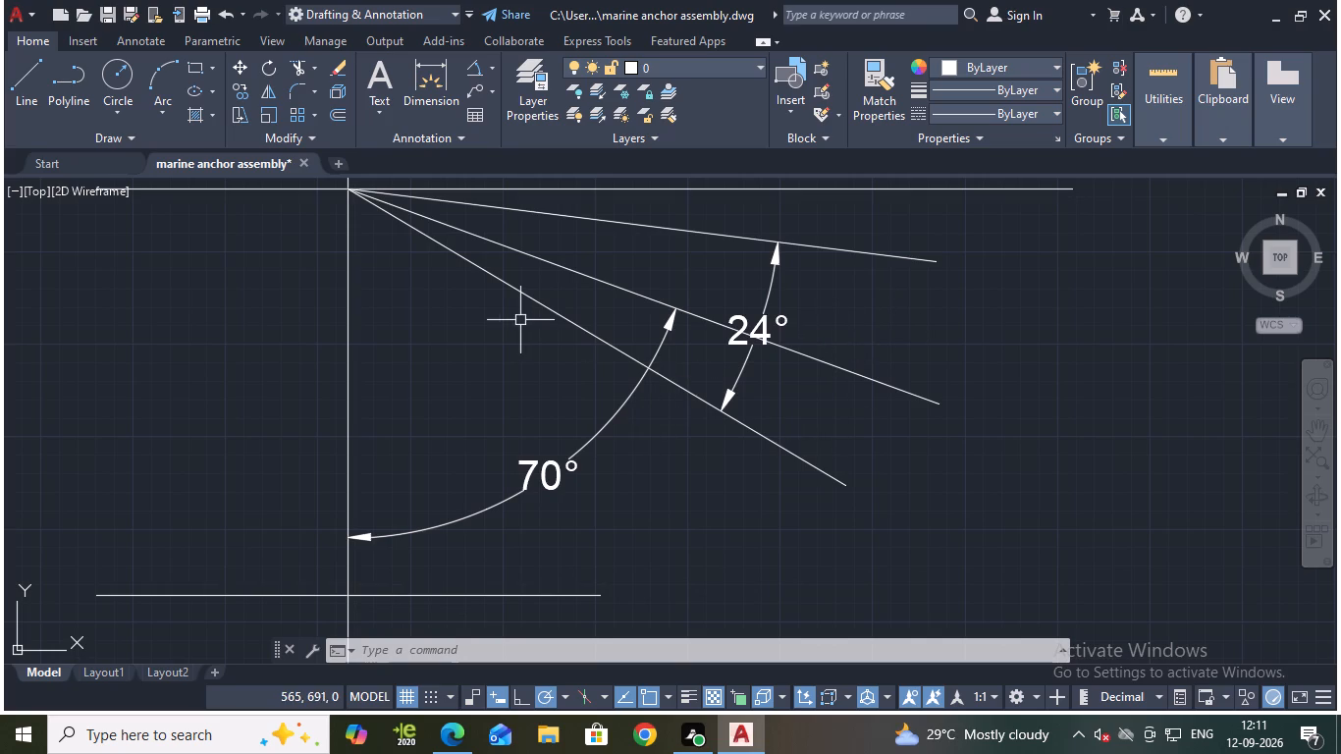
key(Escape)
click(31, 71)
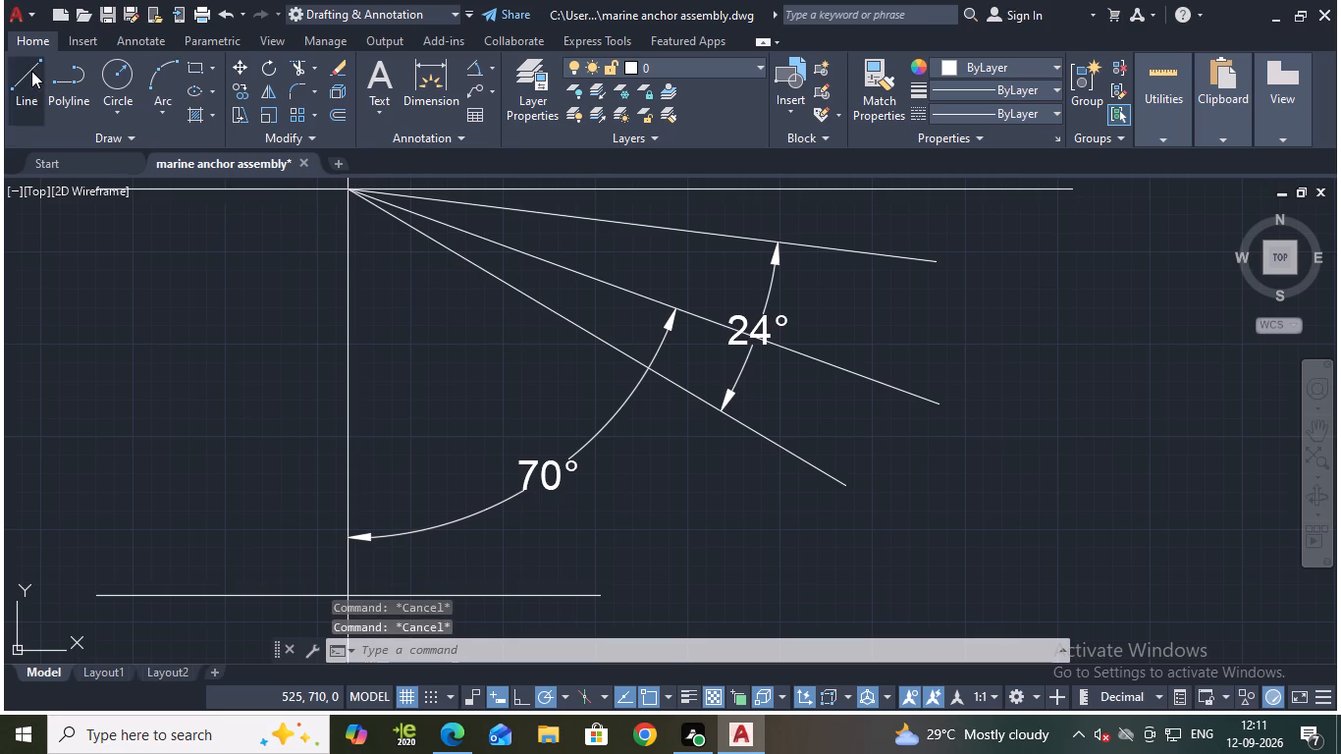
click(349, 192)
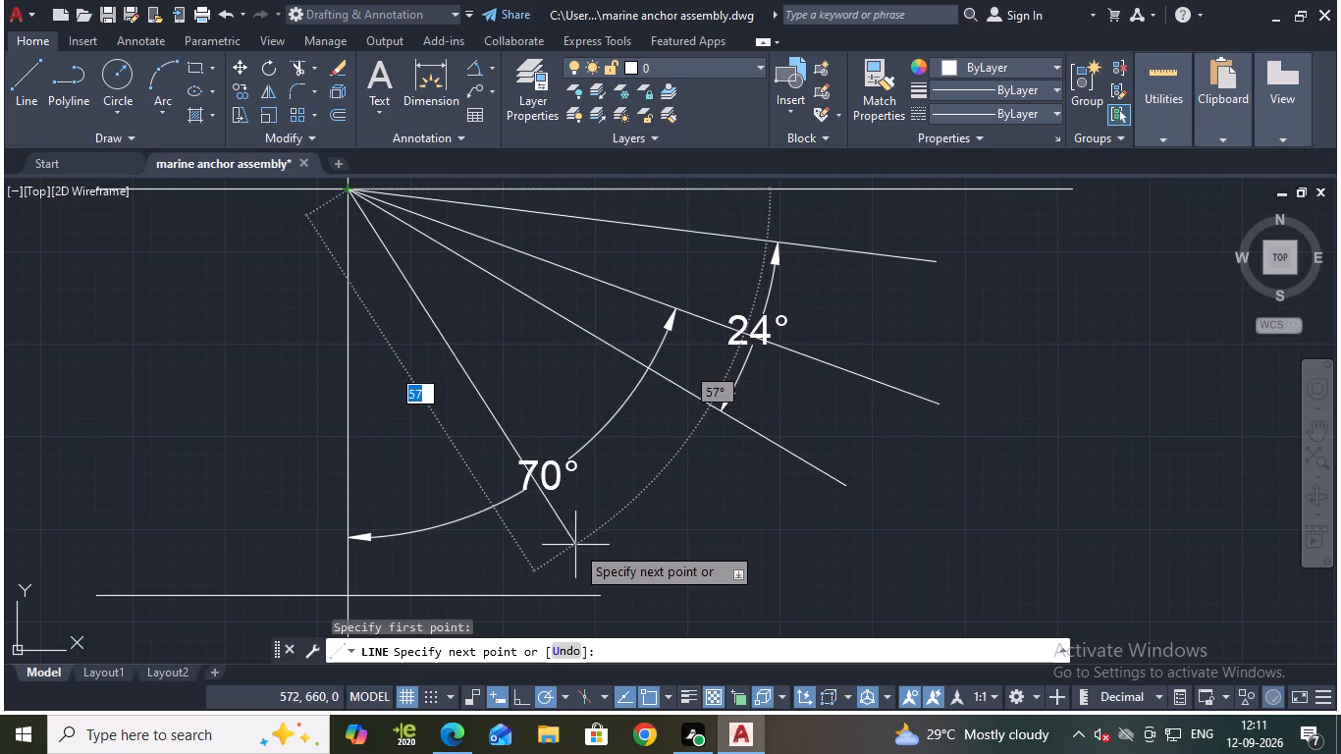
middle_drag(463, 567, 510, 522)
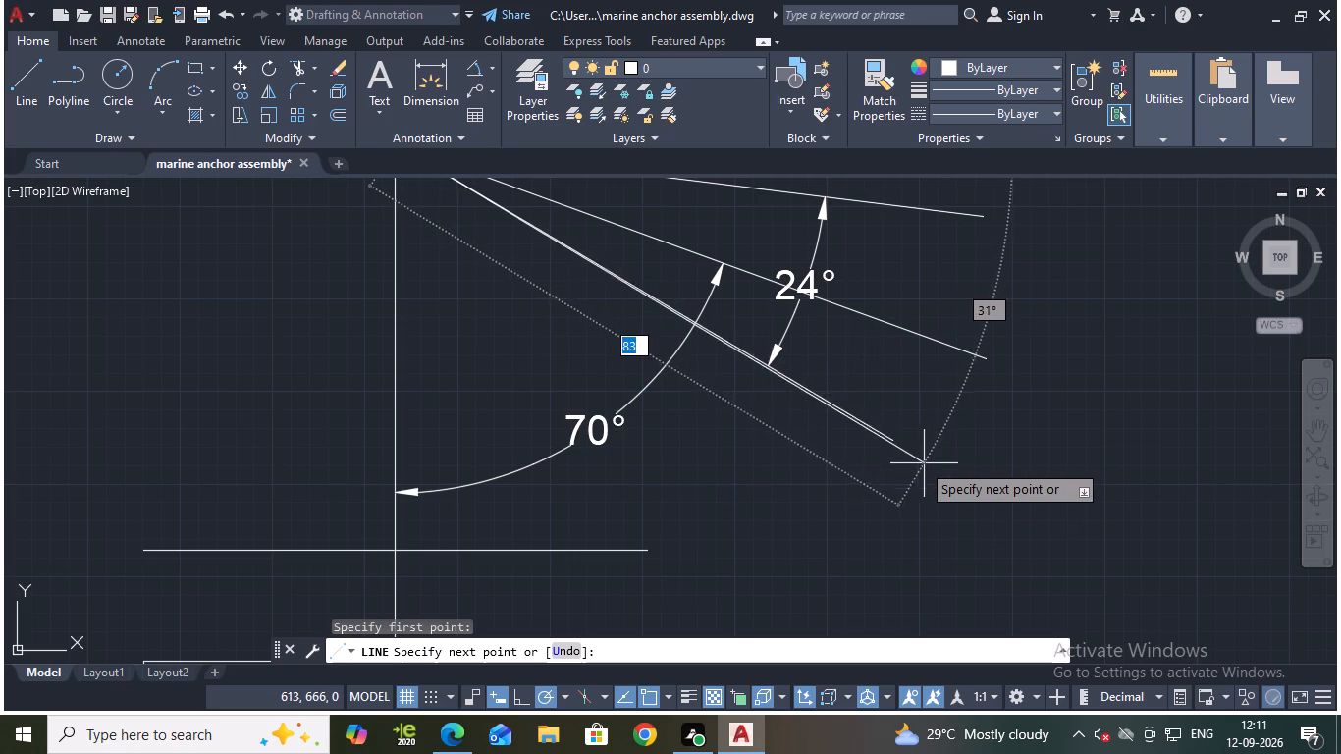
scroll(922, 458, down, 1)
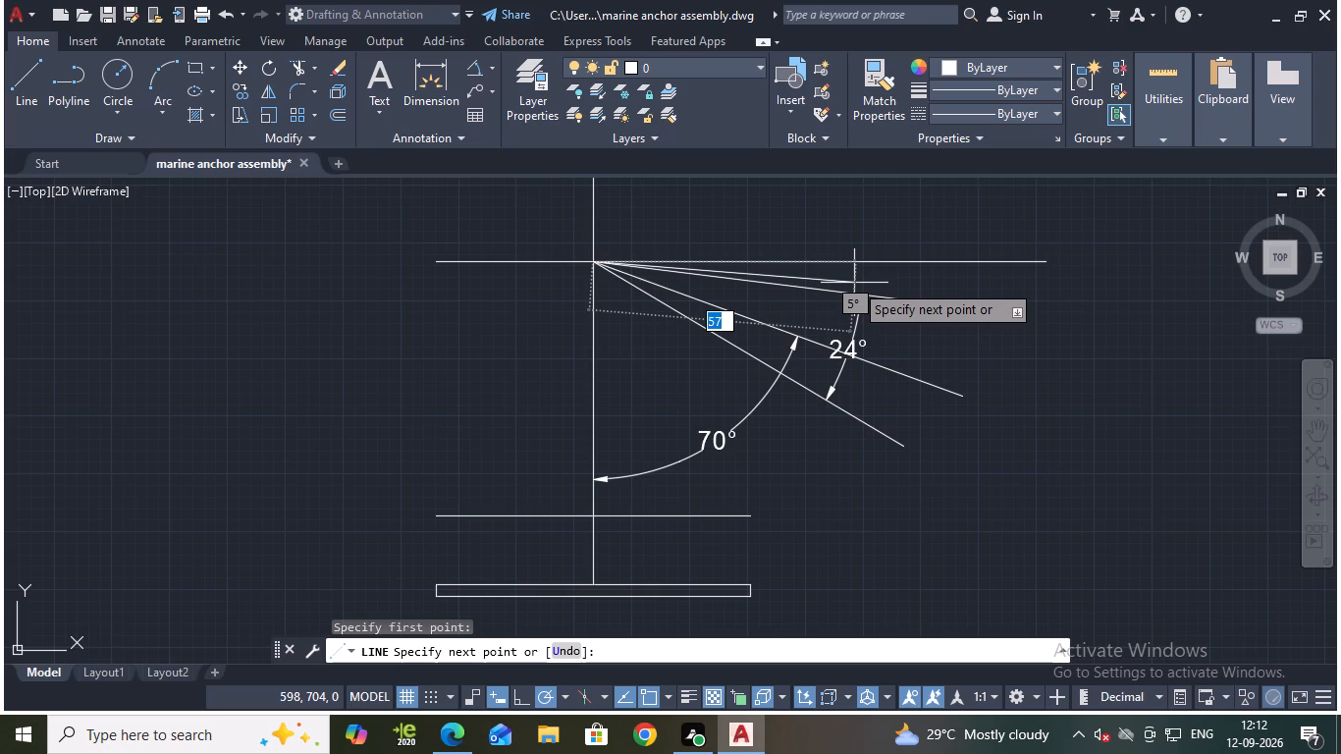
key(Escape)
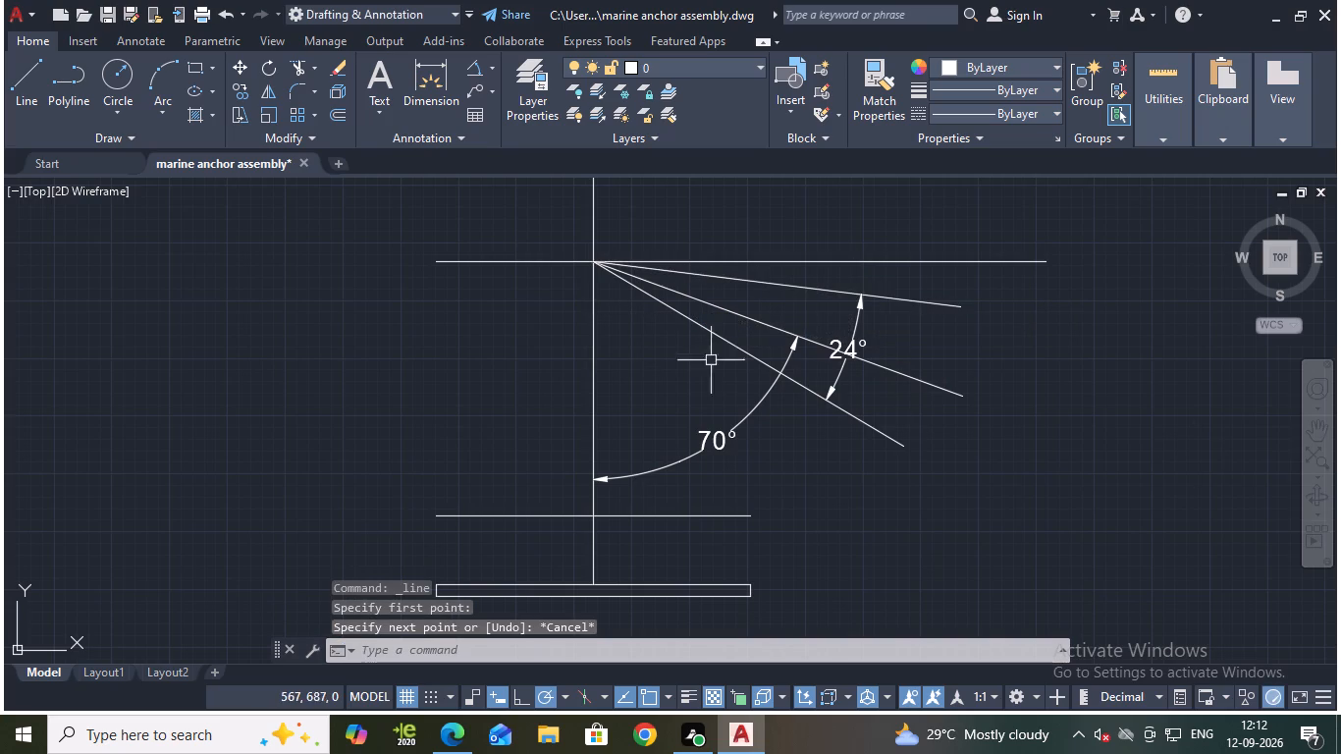
Offset the vertical centre line 7 mm toward the side with the sloping lines.
click(595, 430)
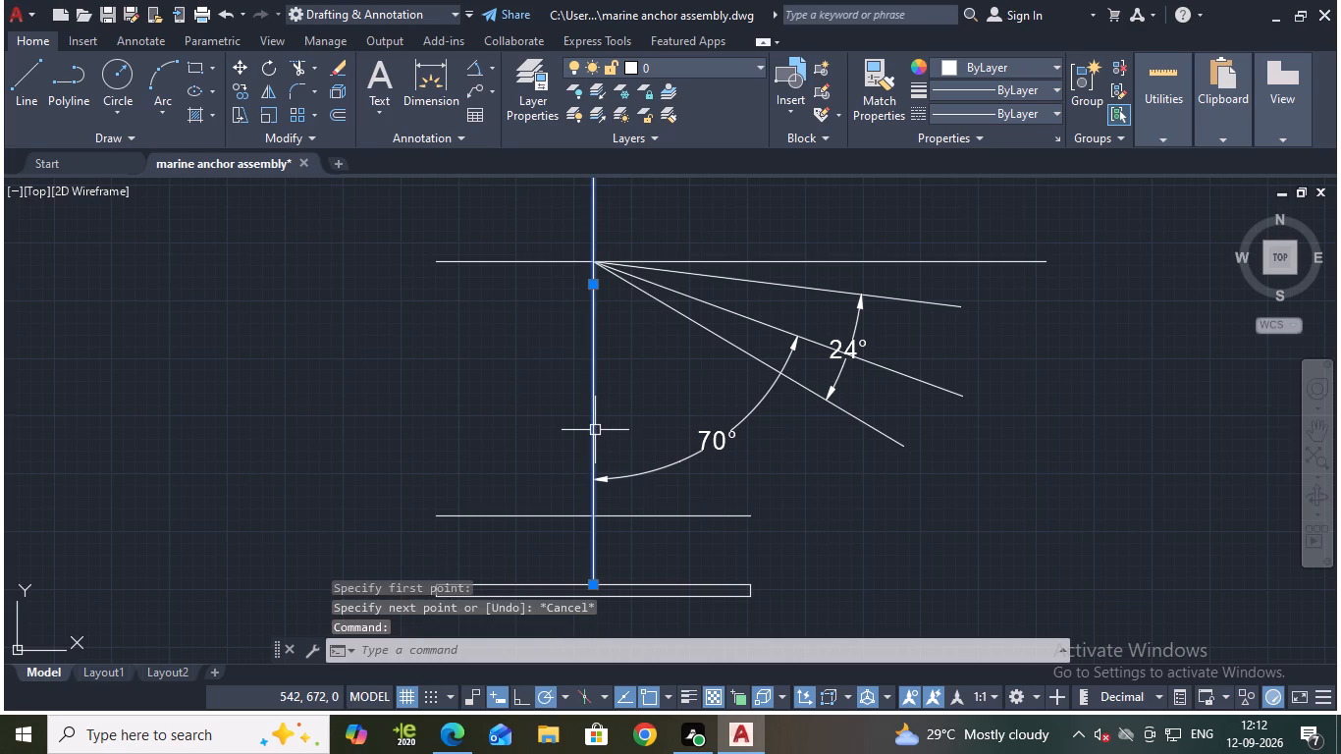
key(o)
key(Return)
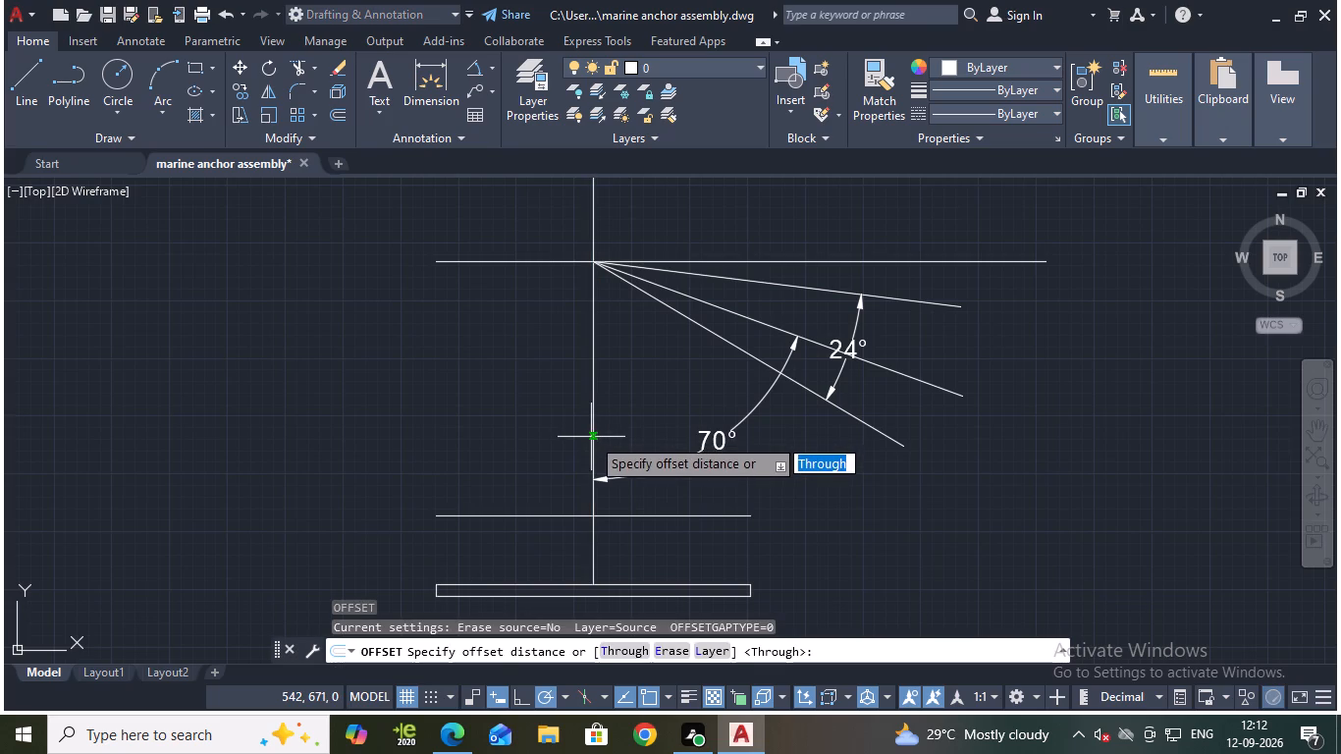
key(Return)
key(7)
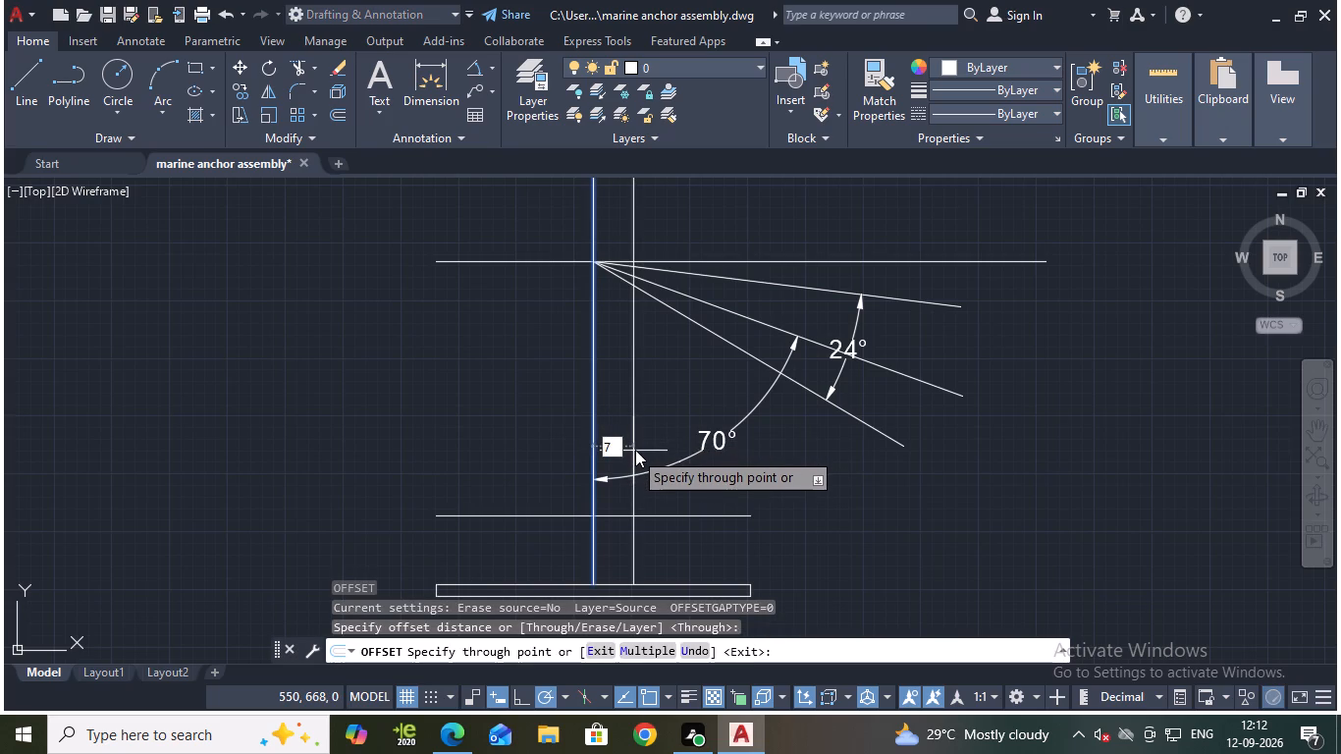
key(Return)
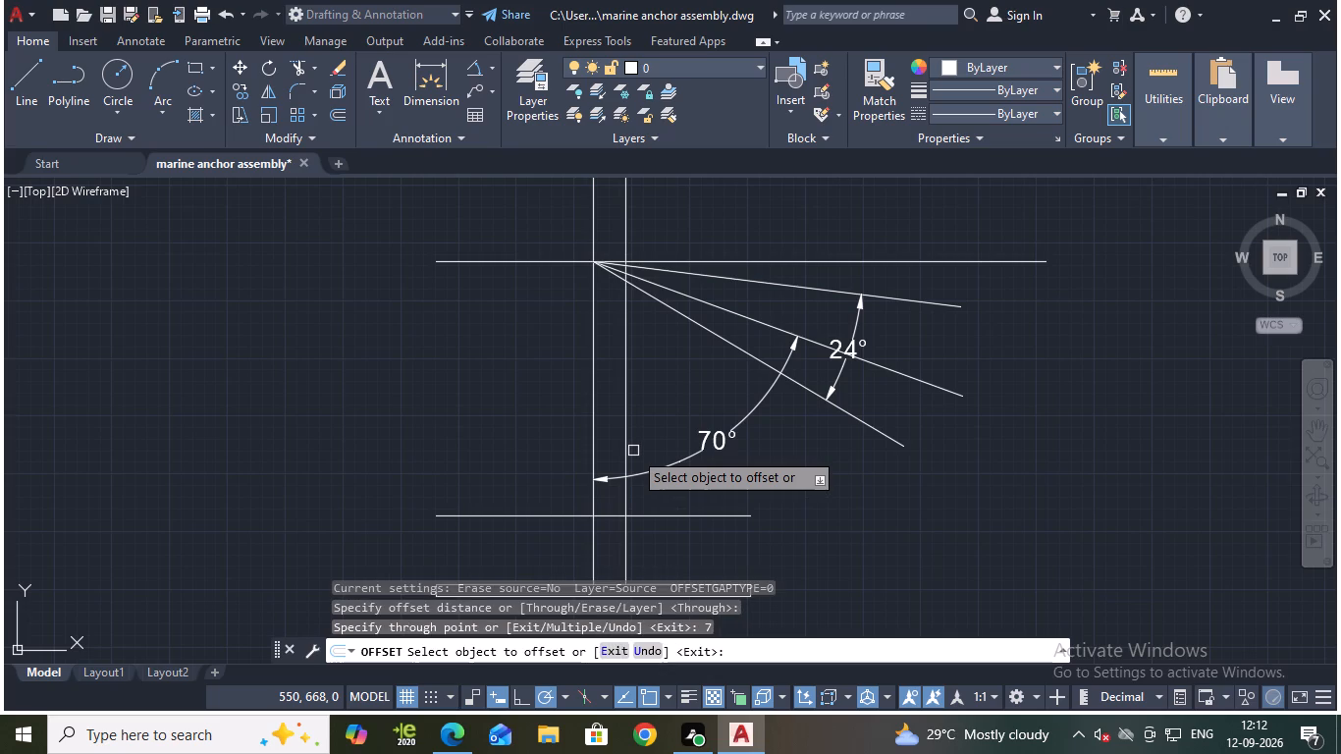
key(Escape)
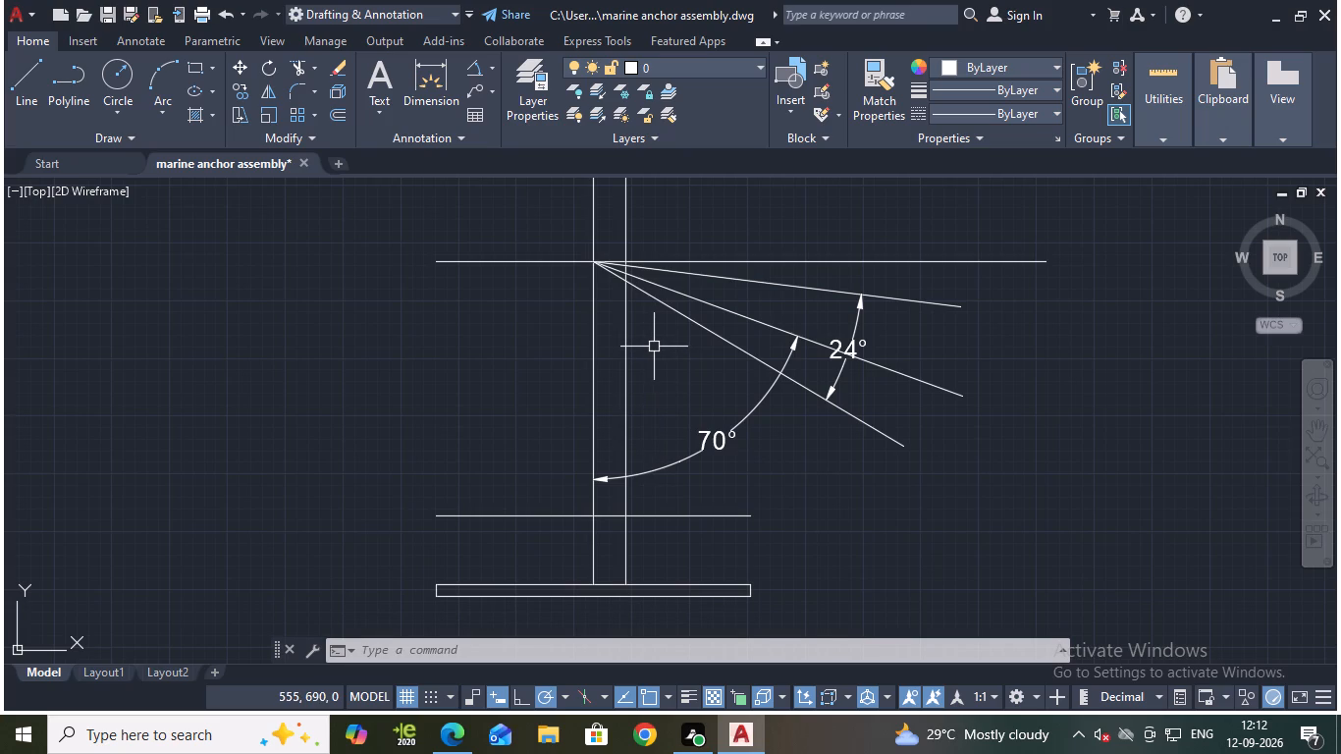
Draw a steep line from the sloping lines' common origin to the intersection of the offset vertical and the lower horizontal line.
click(31, 74)
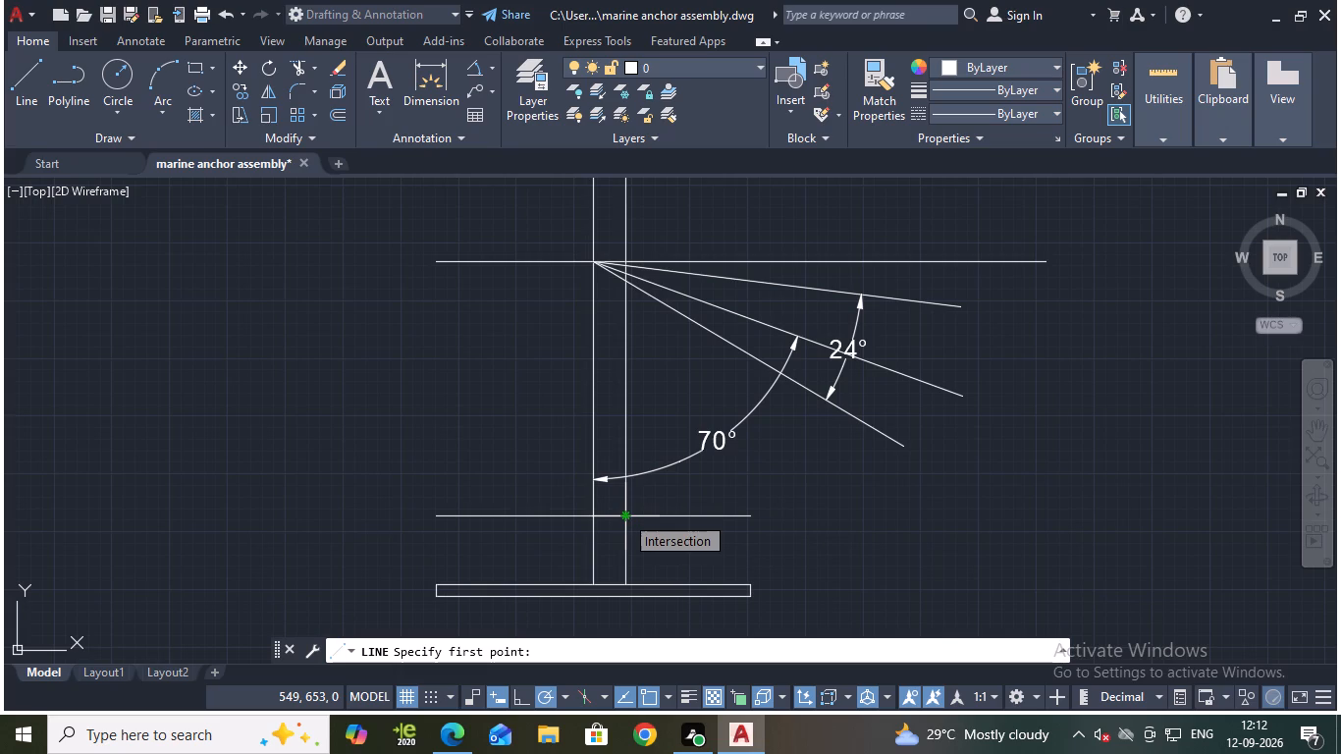
key(Escape)
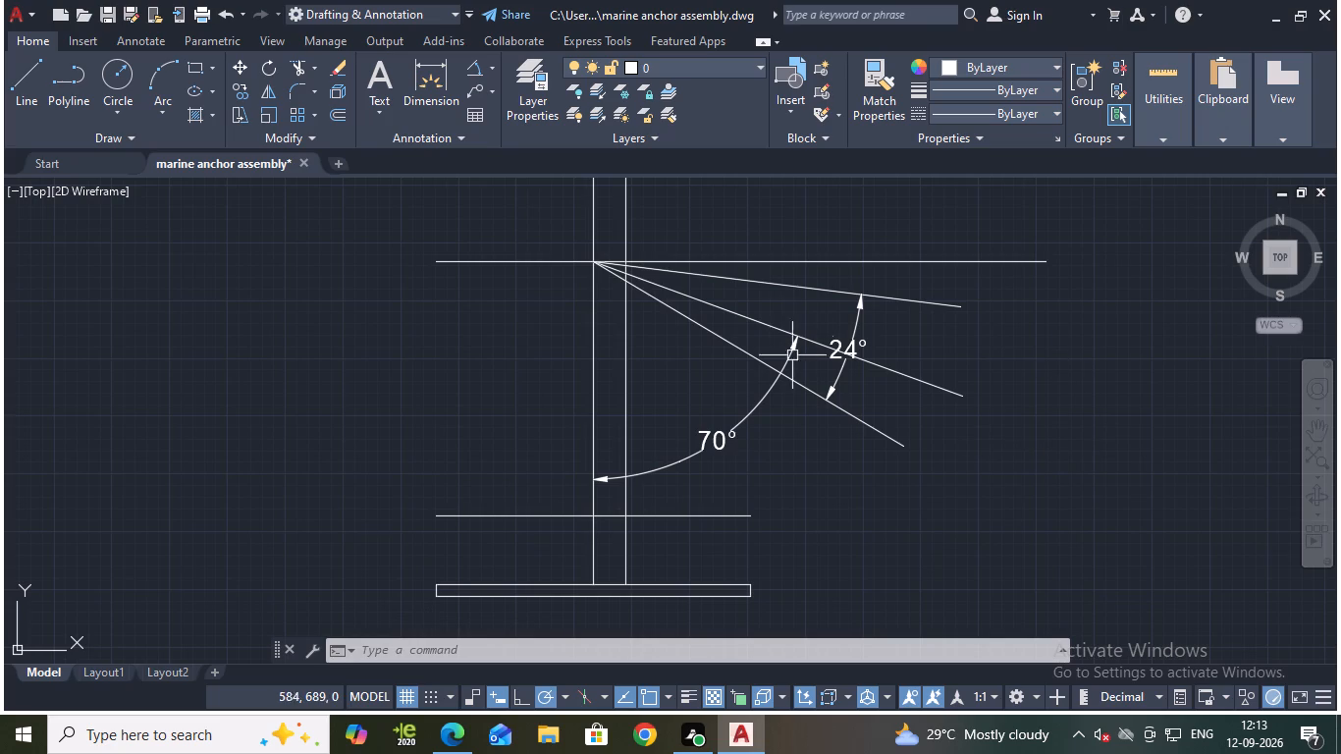
click(16, 81)
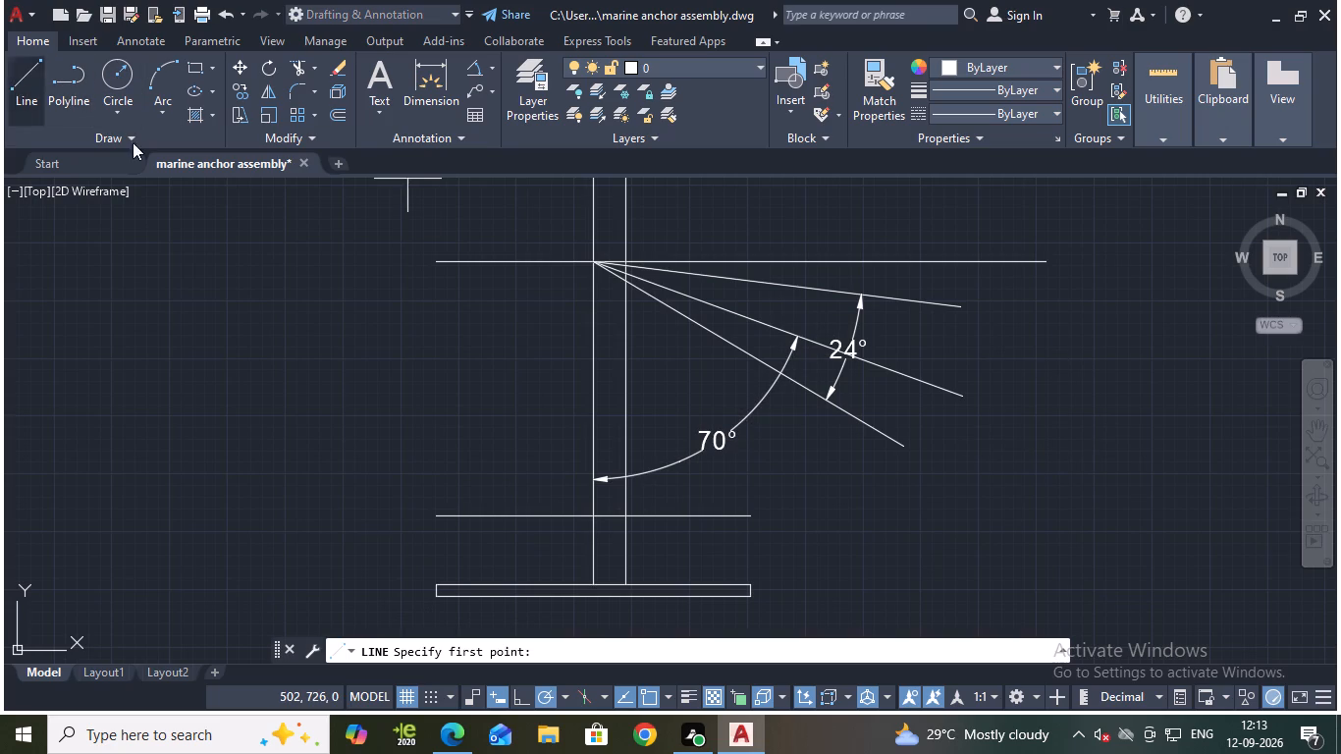
click(596, 263)
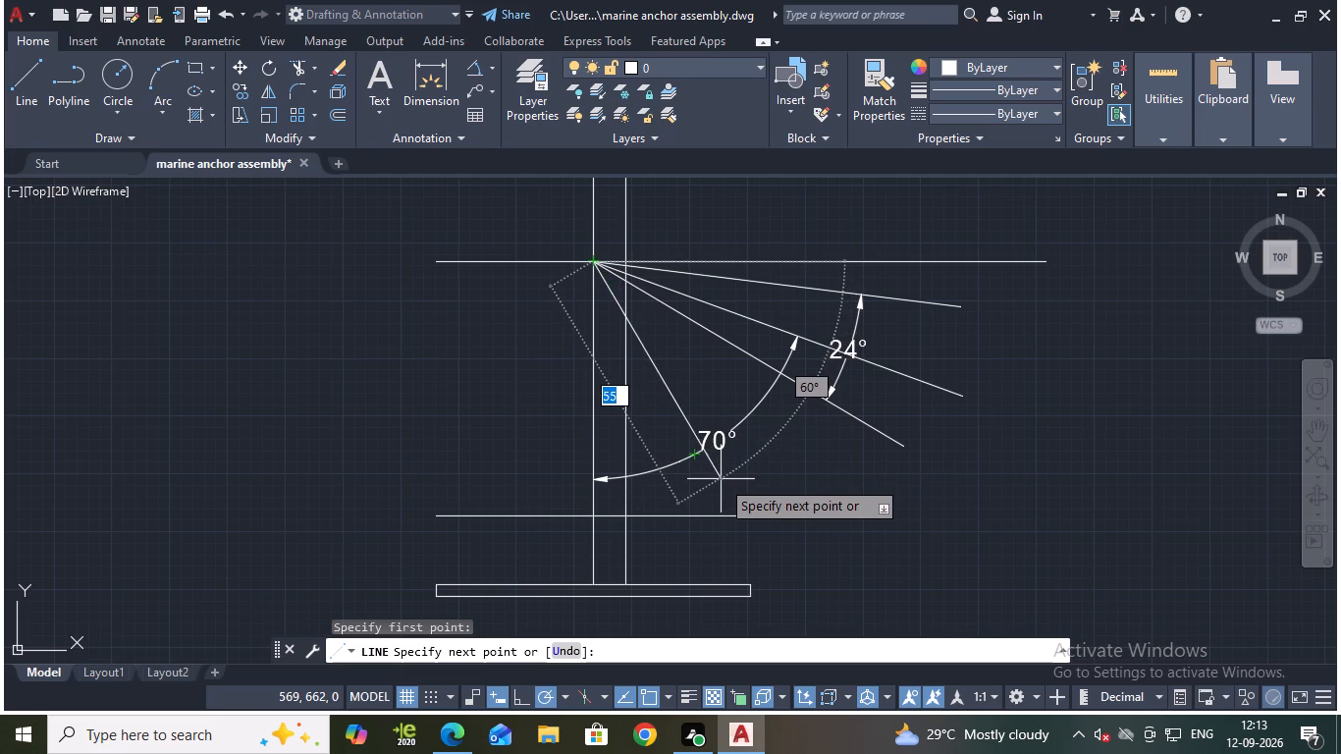
click(624, 516)
key(Escape)
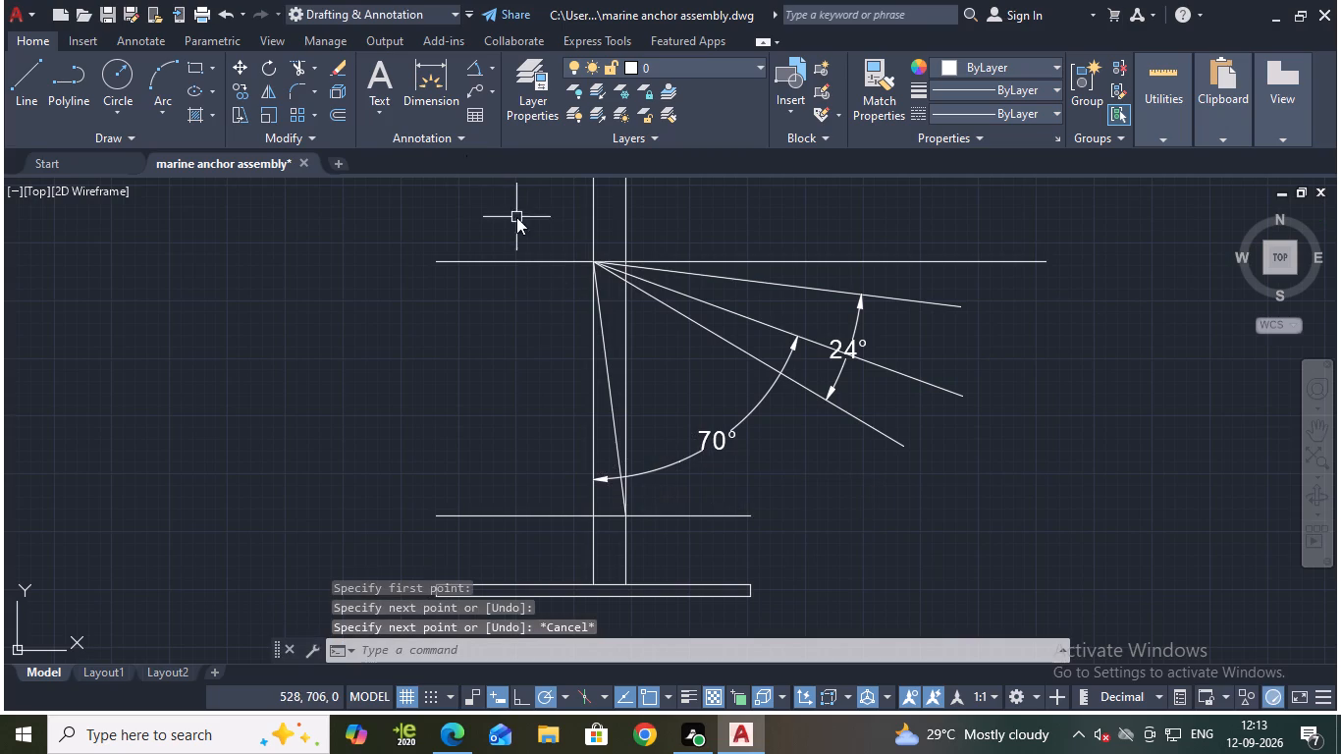
Check the angle between the steep line and the lower sloping line with an angular dimension preview, without placing it.
click(484, 65)
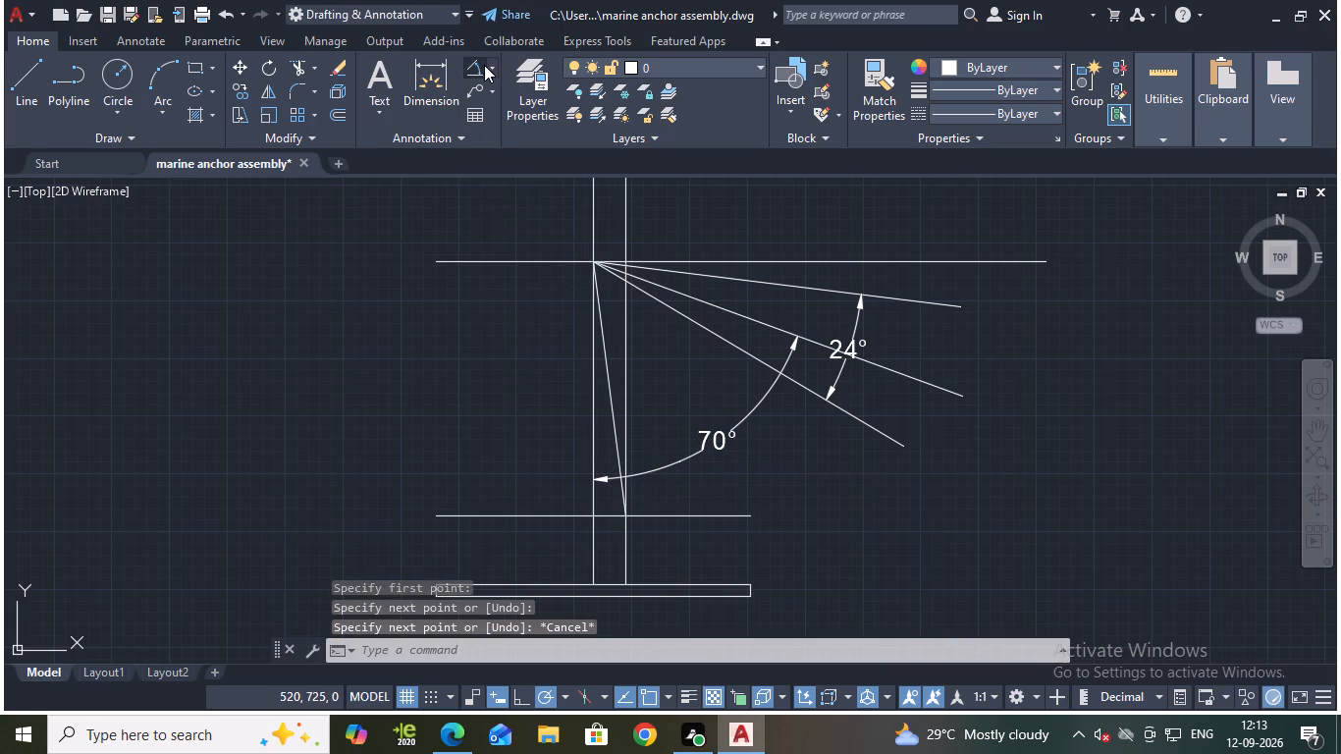
click(610, 405)
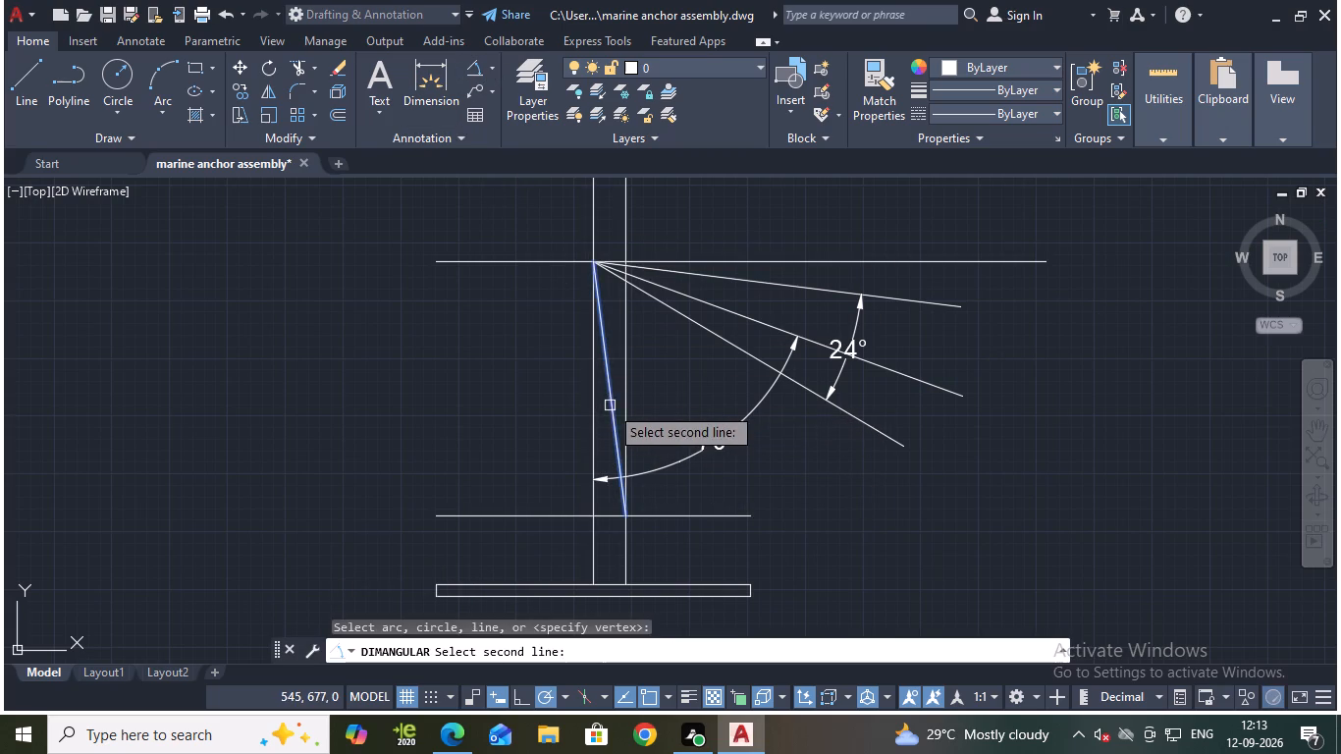
click(722, 341)
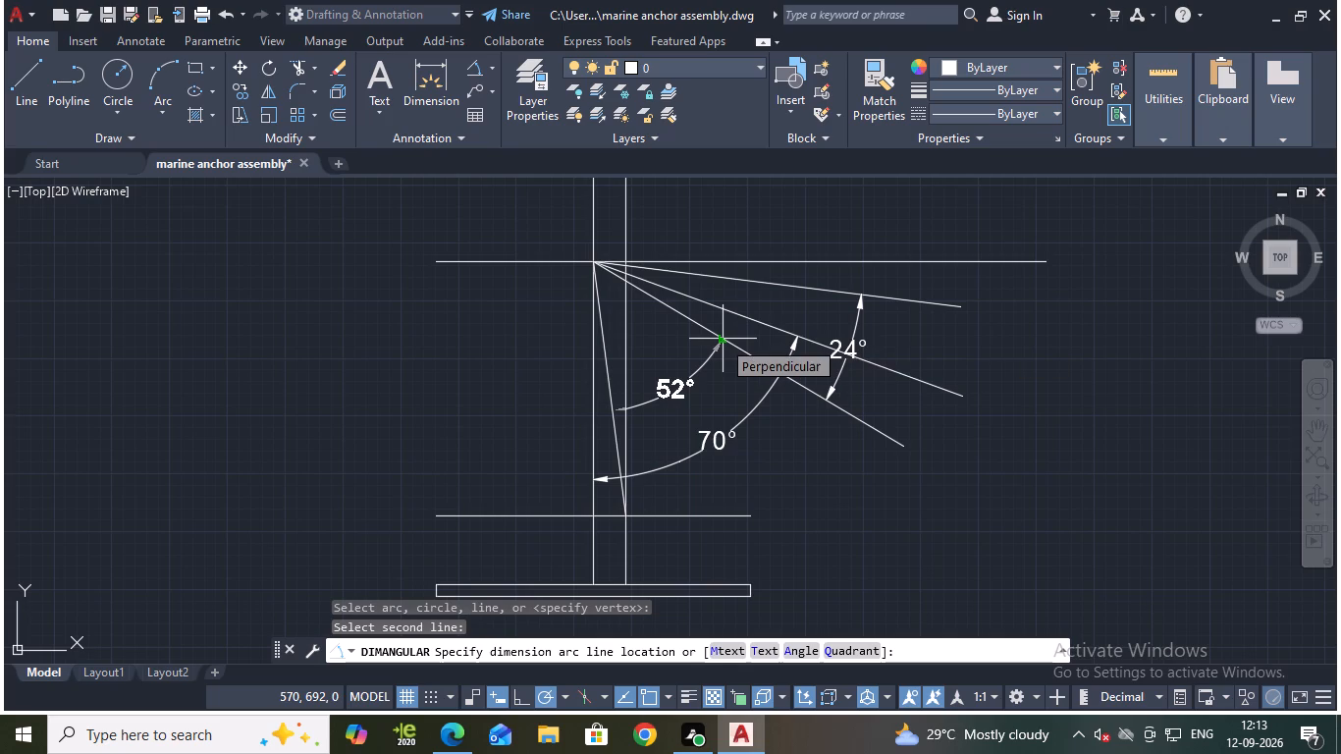
key(Escape)
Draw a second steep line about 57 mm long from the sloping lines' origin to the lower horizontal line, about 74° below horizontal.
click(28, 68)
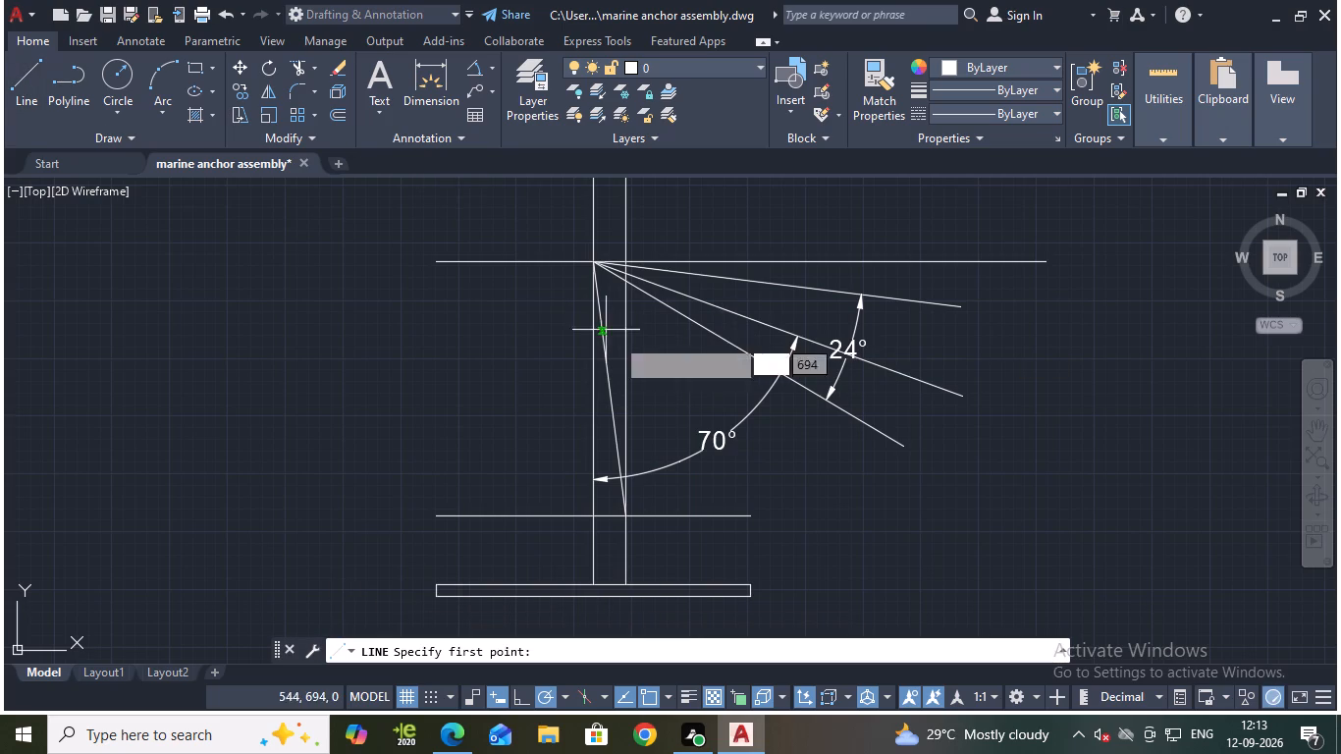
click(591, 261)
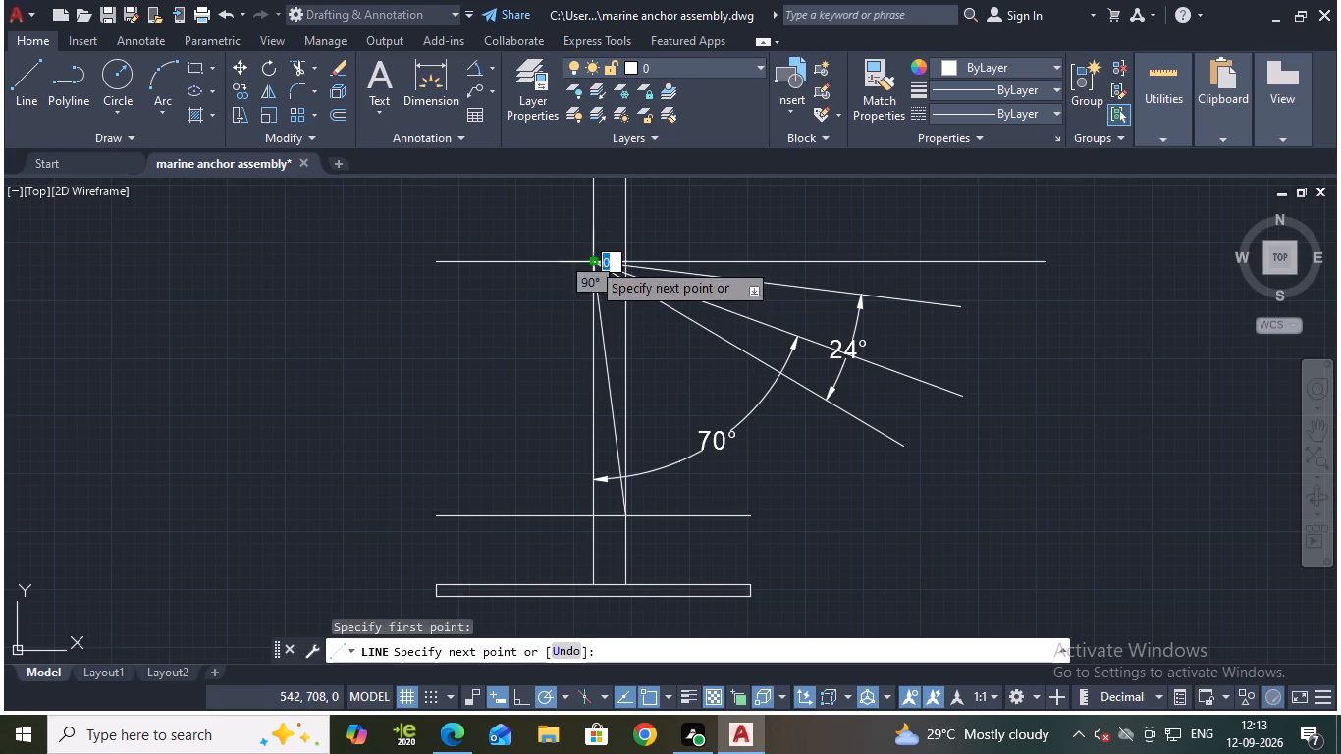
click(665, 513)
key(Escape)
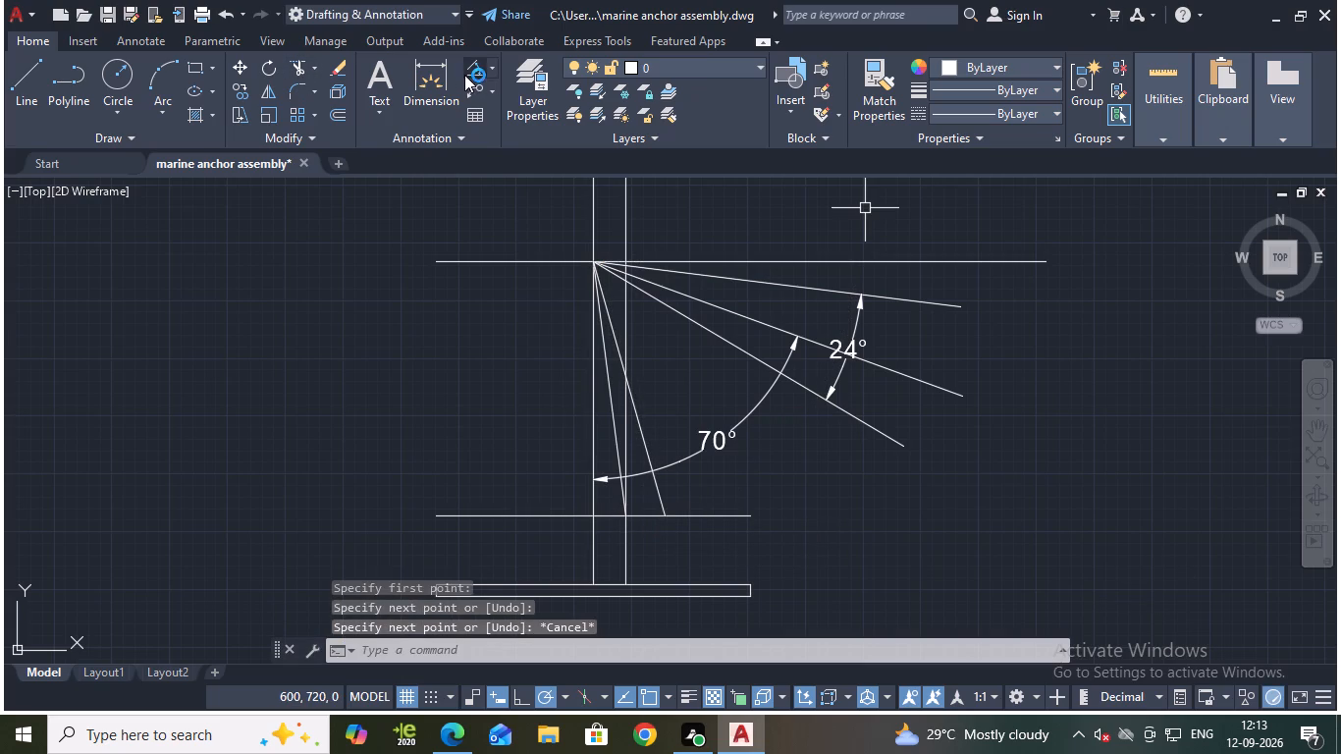
Check the angle between the new steep line and the lower sloping line with an angular dimension preview, without placing it.
click(465, 73)
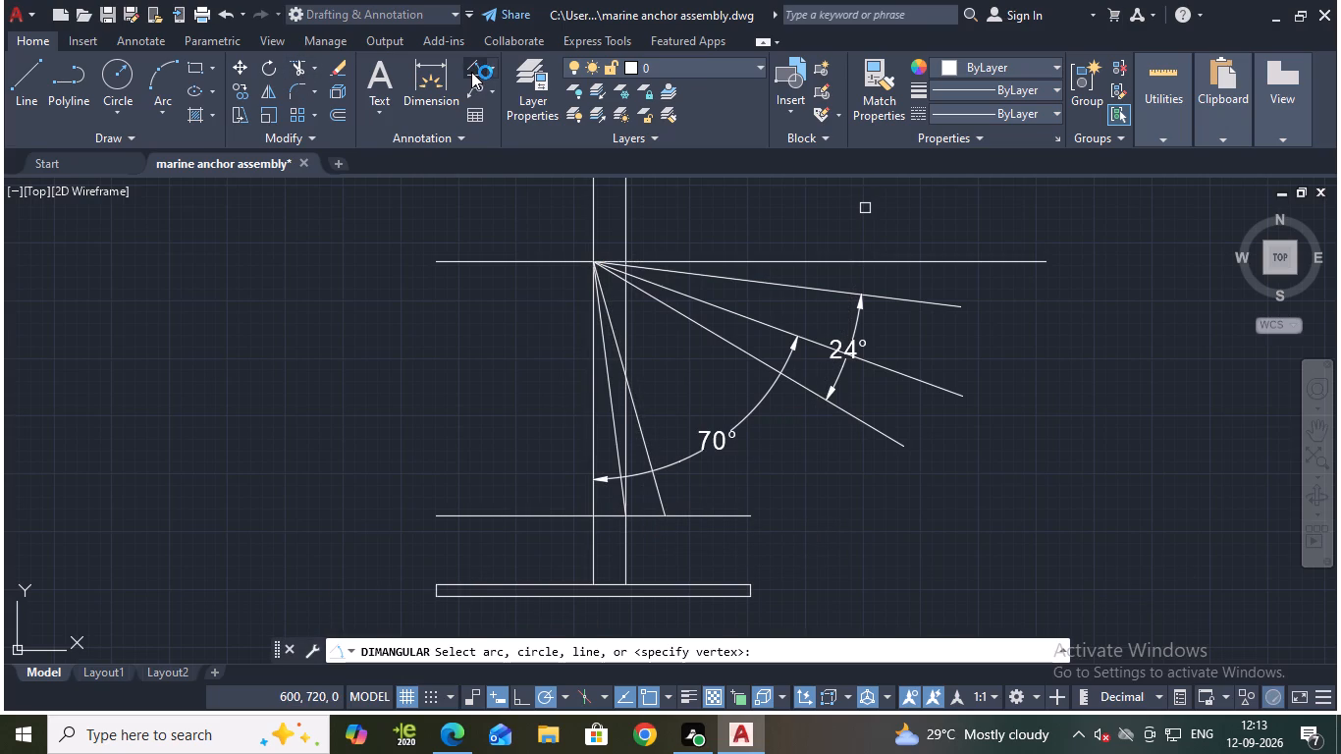
click(471, 72)
key(Escape)
click(471, 72)
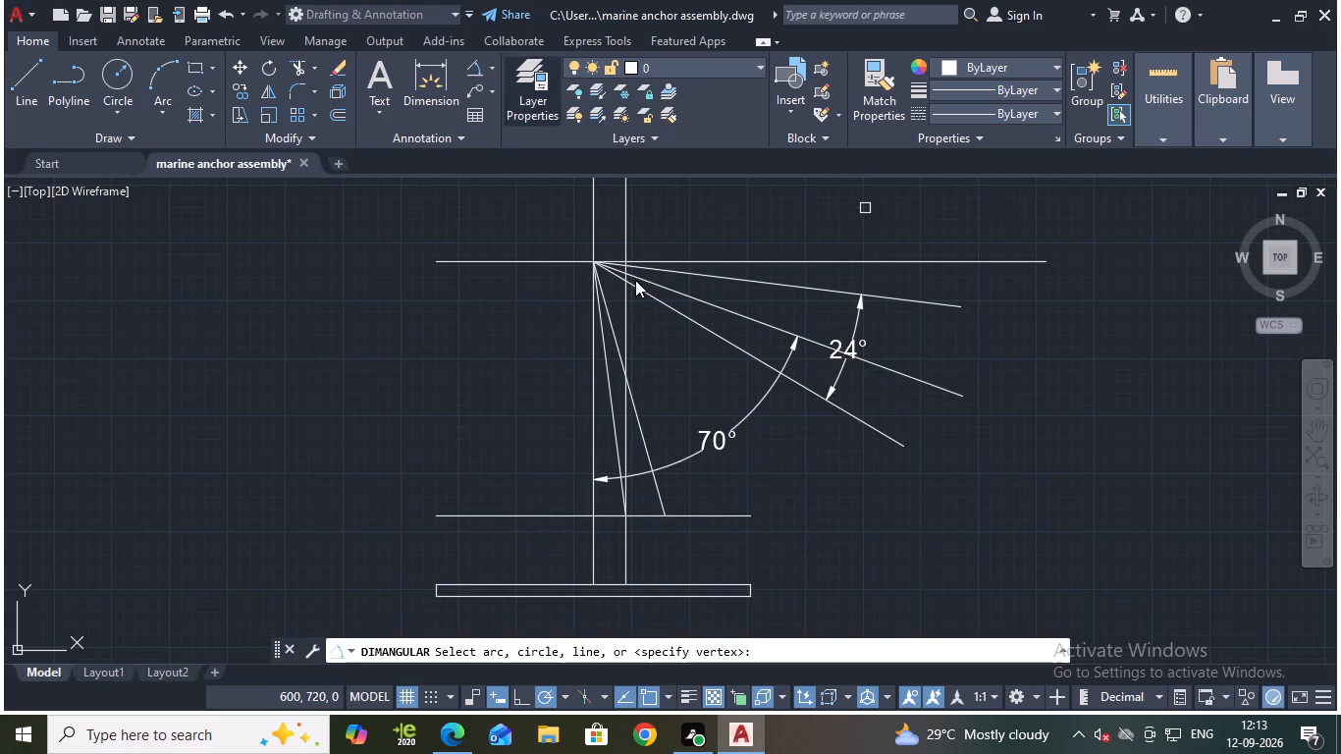
click(643, 436)
click(724, 343)
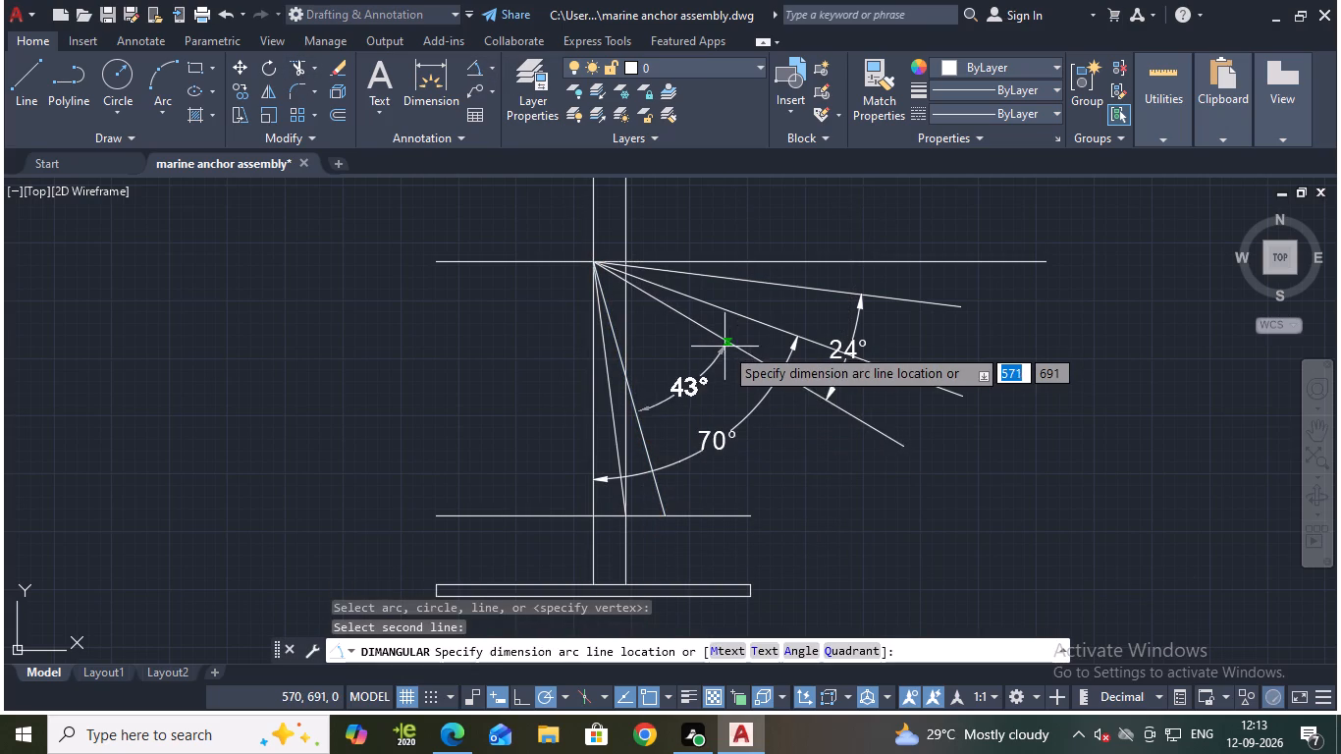
key(Escape)
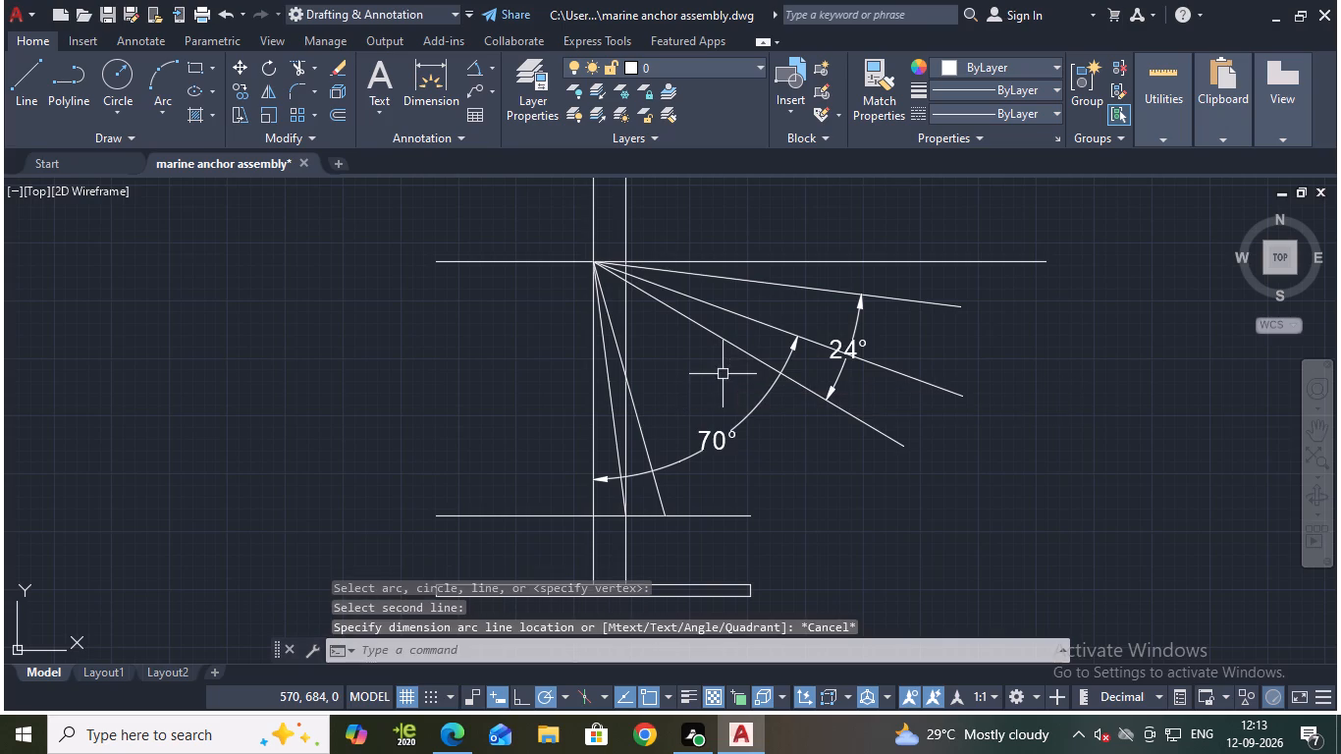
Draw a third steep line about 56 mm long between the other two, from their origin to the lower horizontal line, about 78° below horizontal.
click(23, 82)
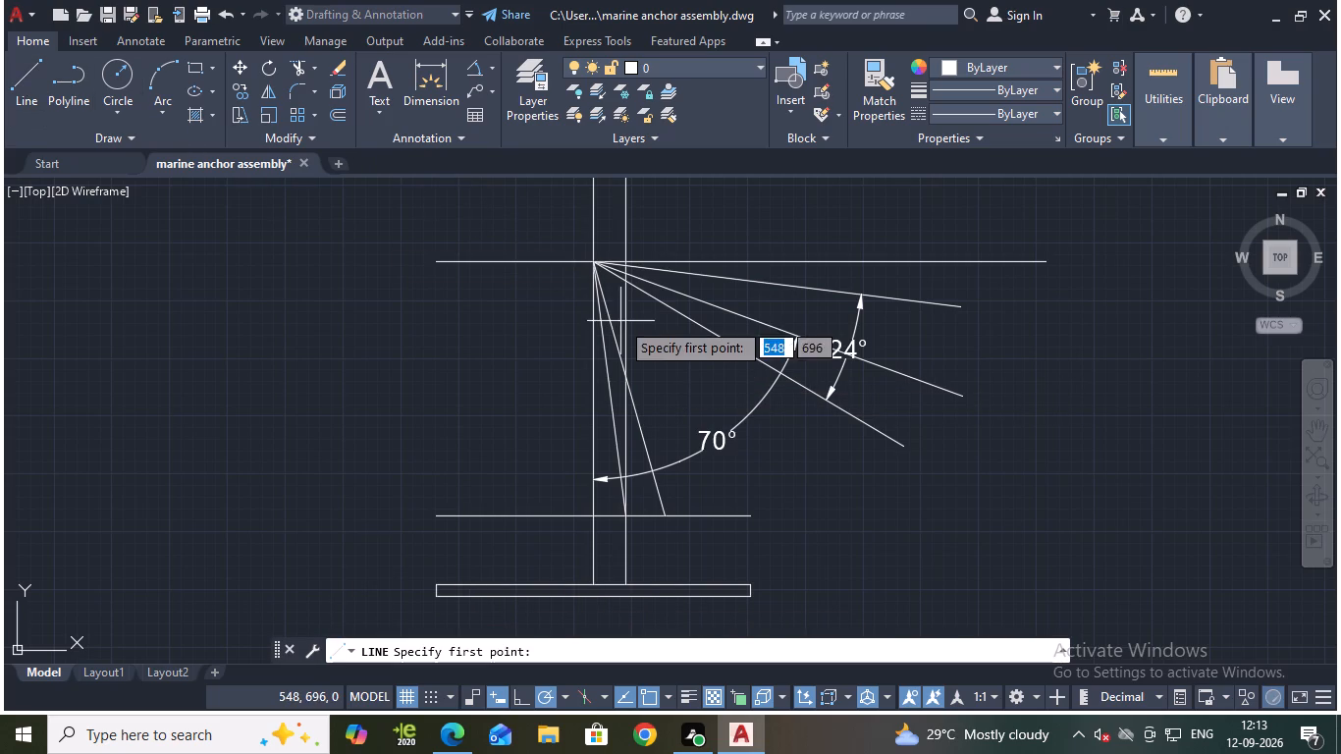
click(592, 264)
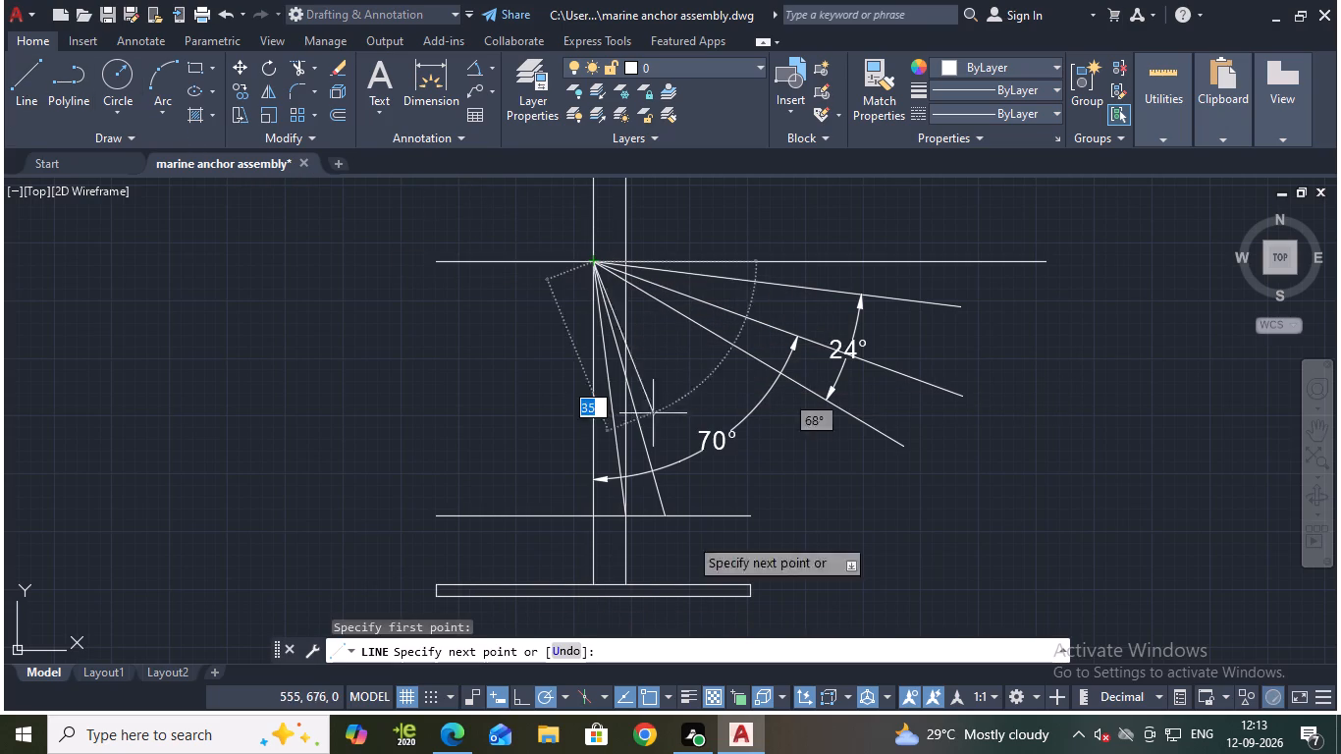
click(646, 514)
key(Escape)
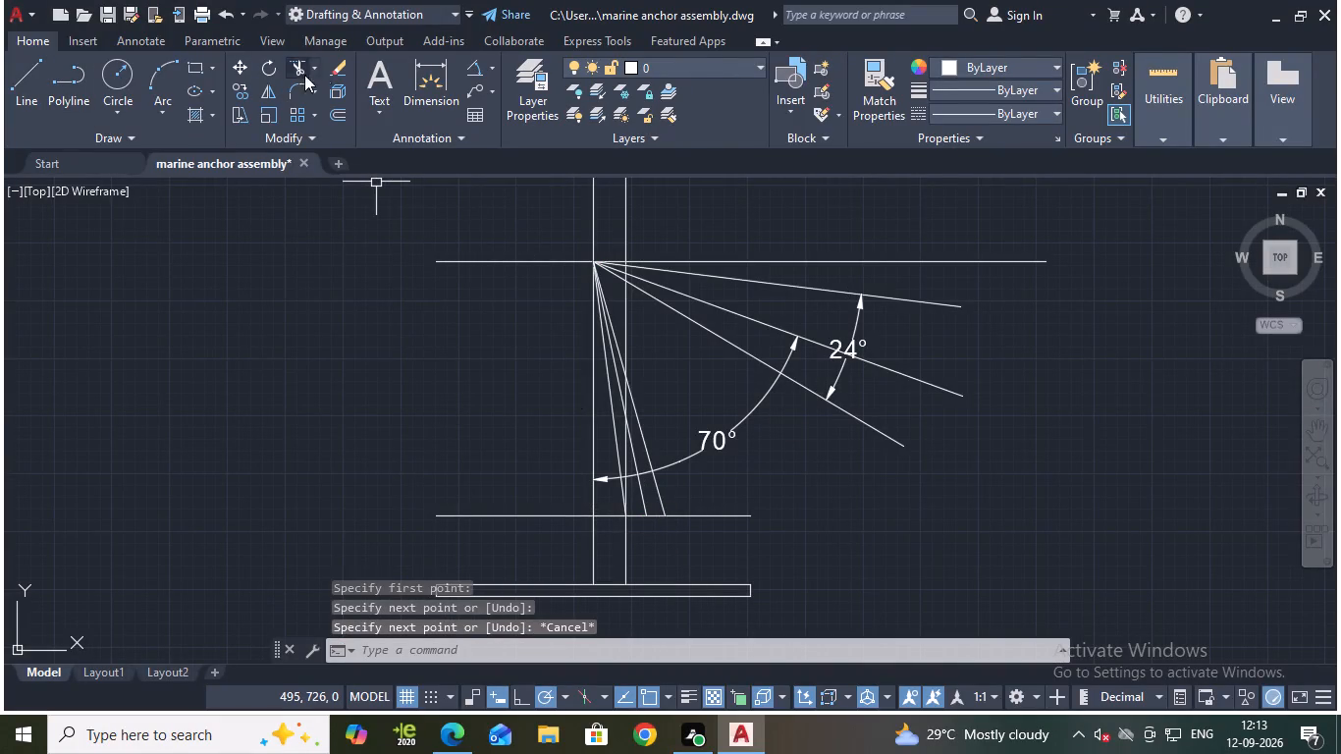
Check the angle between the third steep line and the middle sloping line with an angular dimension preview, without placing it.
click(480, 66)
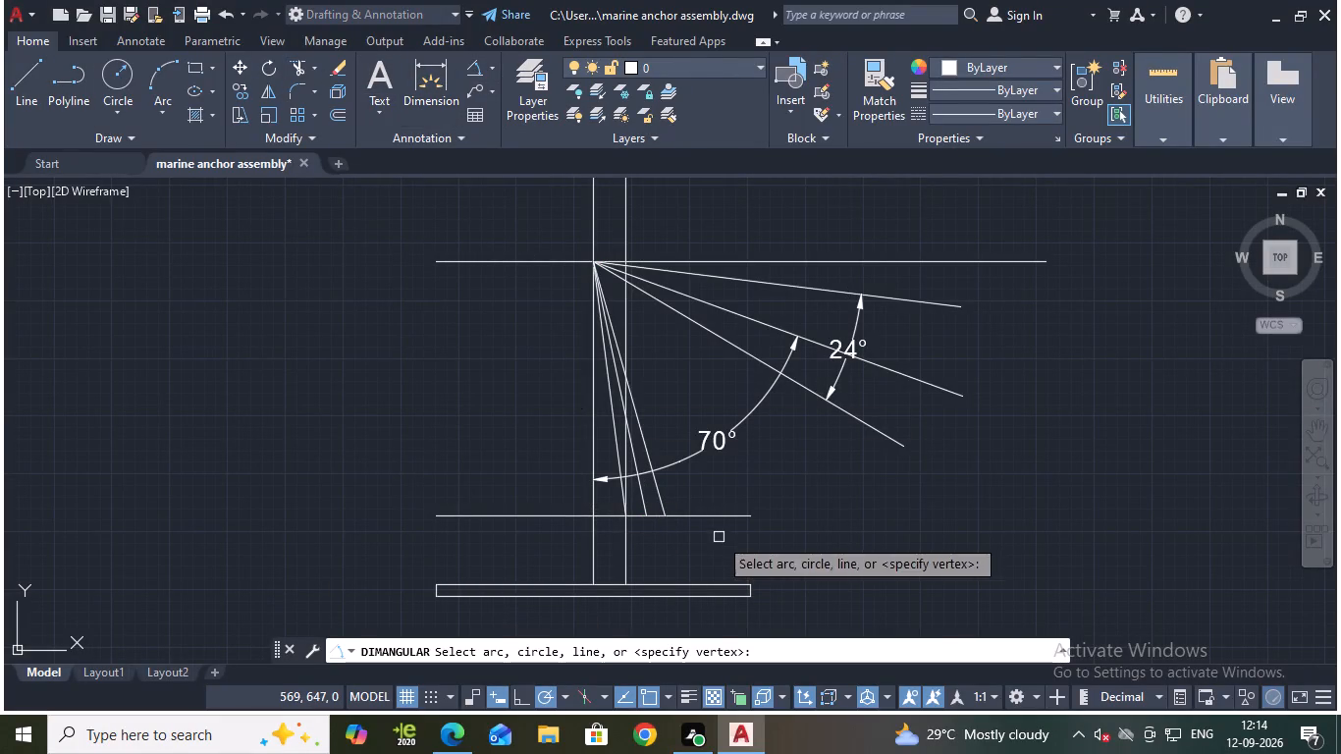
click(633, 468)
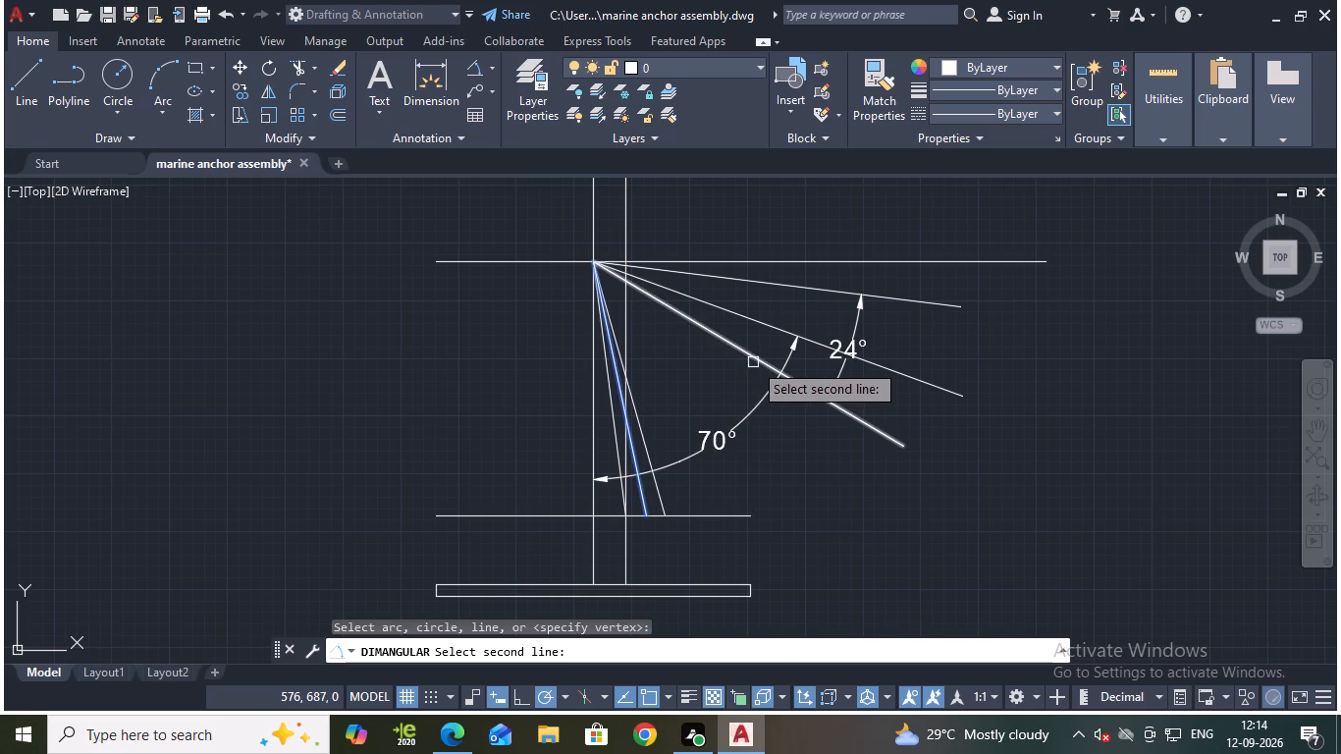
click(774, 325)
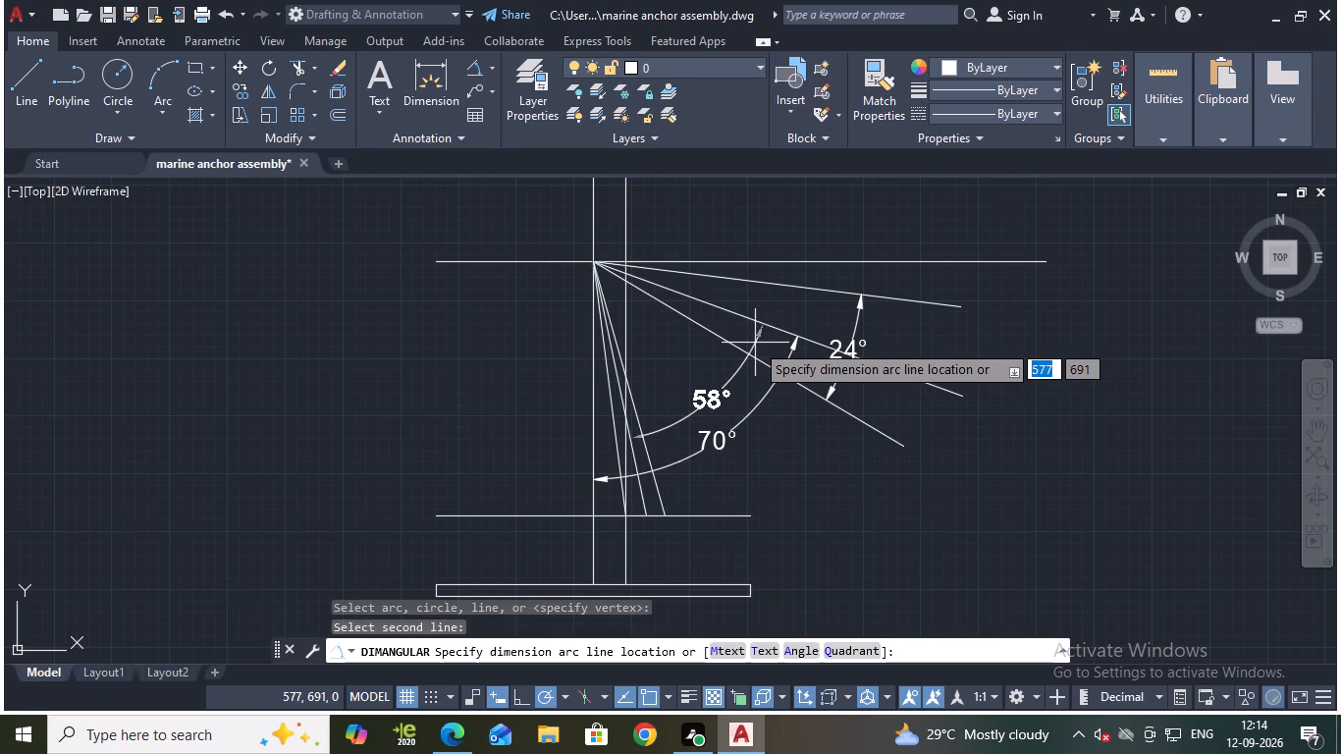
key(Escape)
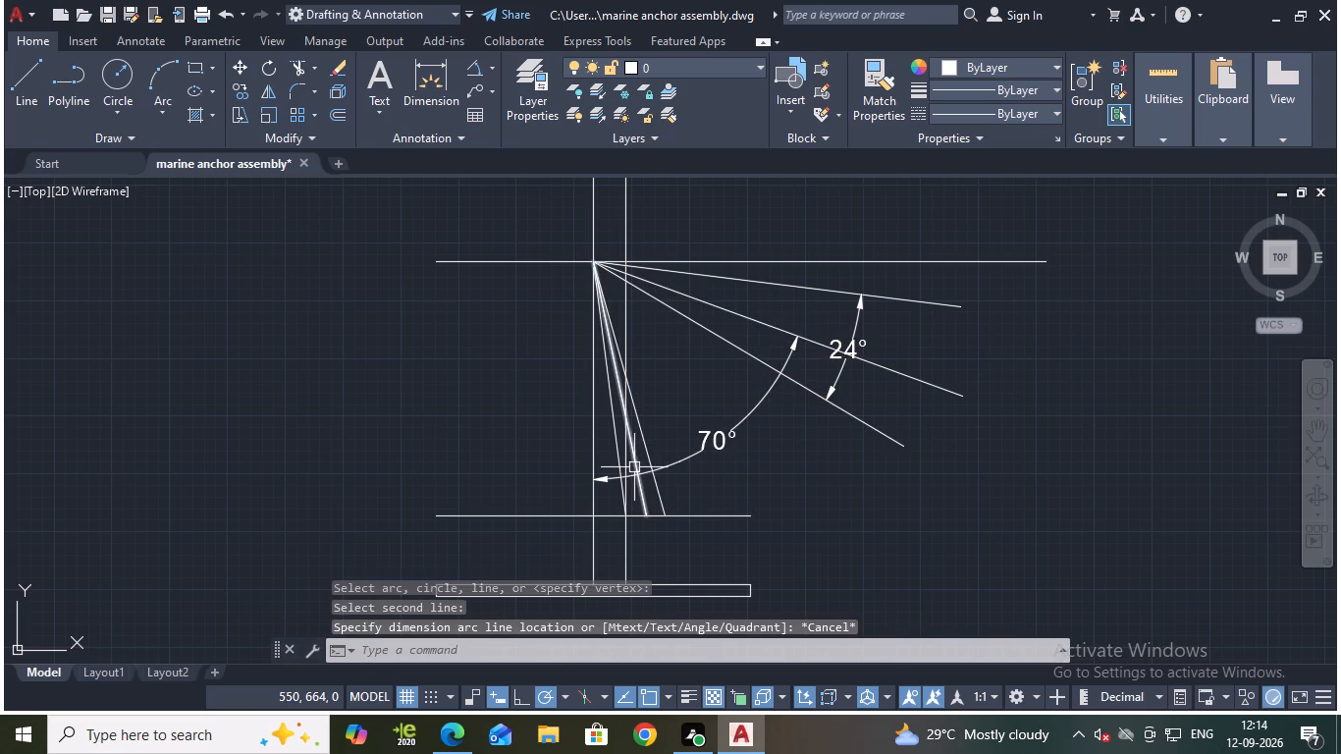
Erase all three steep lines running from the sloping lines' origin to the lower horizontal line.
click(635, 467)
scroll(597, 516, up, 2)
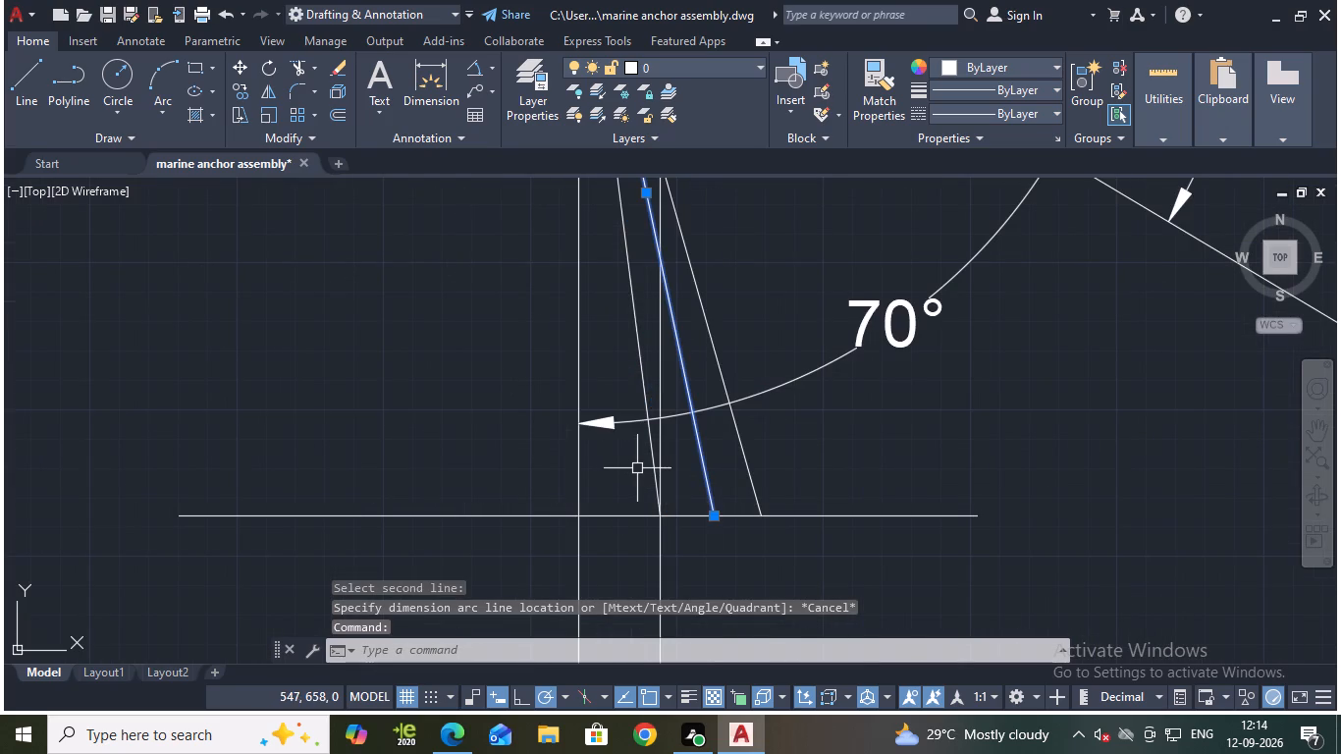
click(652, 472)
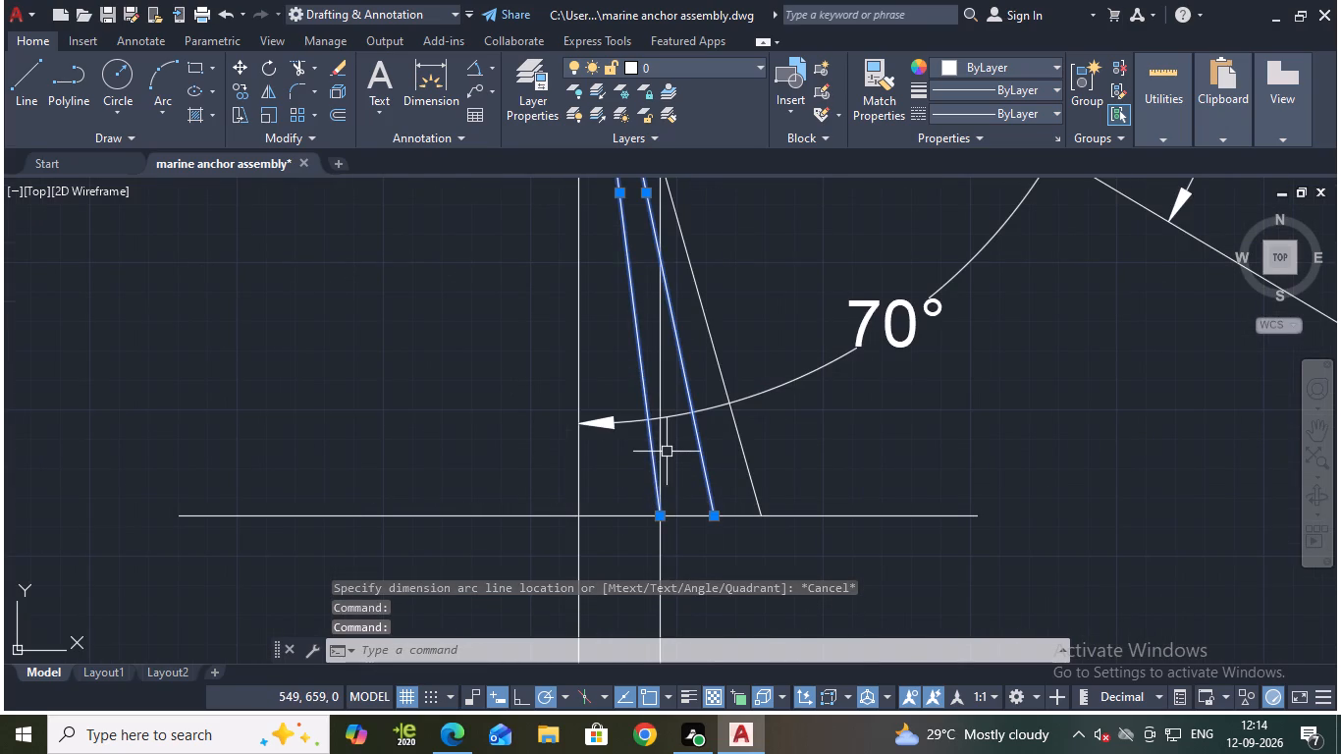
click(656, 457)
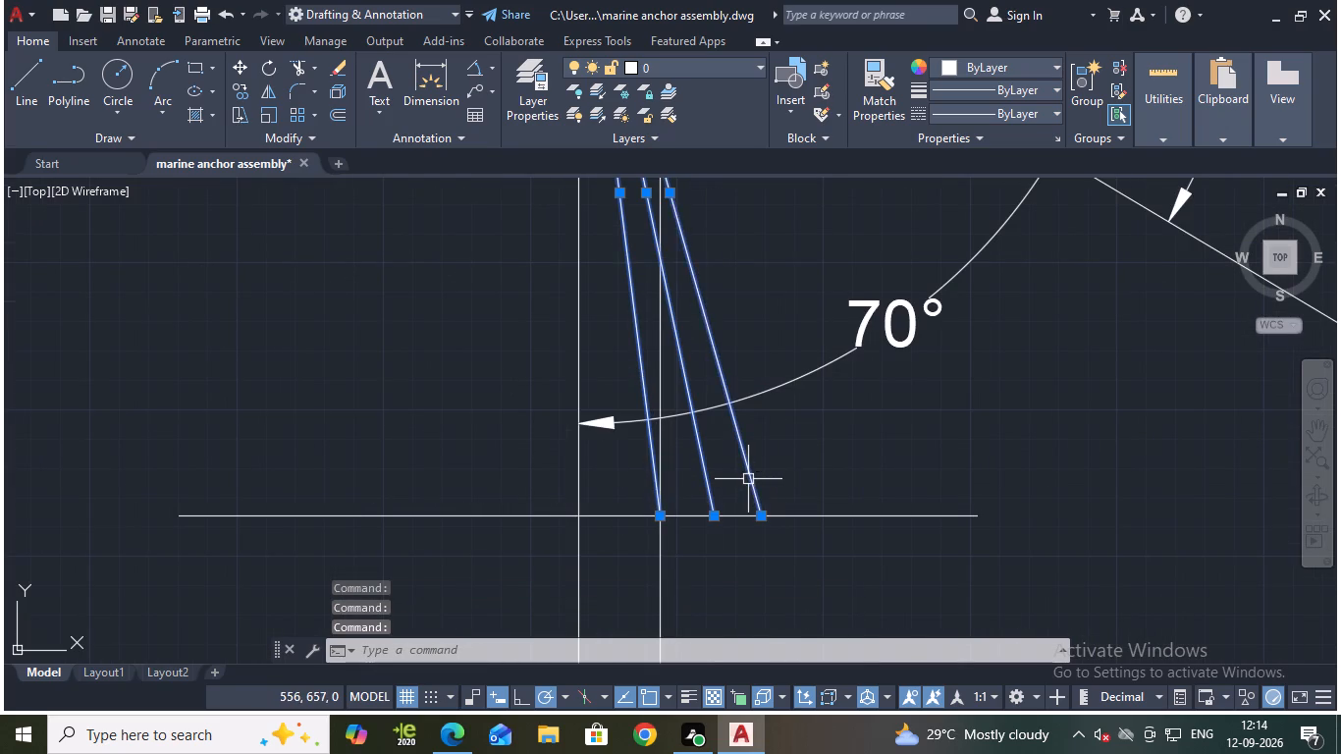
click(748, 479)
scroll(748, 479, down, 2)
key(e)
key(Return)
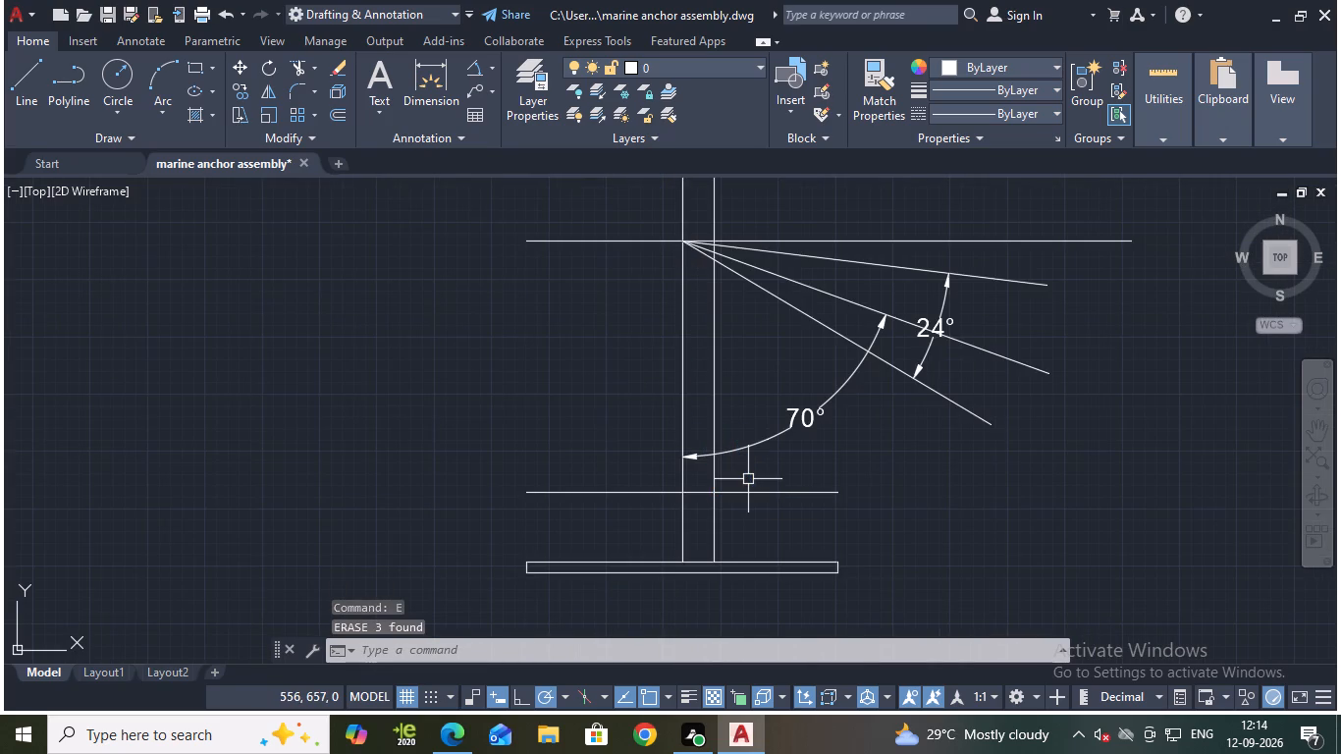
Draw a steep line from the sloping lines' origin to the lower horizontal line, at about 59° to the middle sloping line.
click(26, 79)
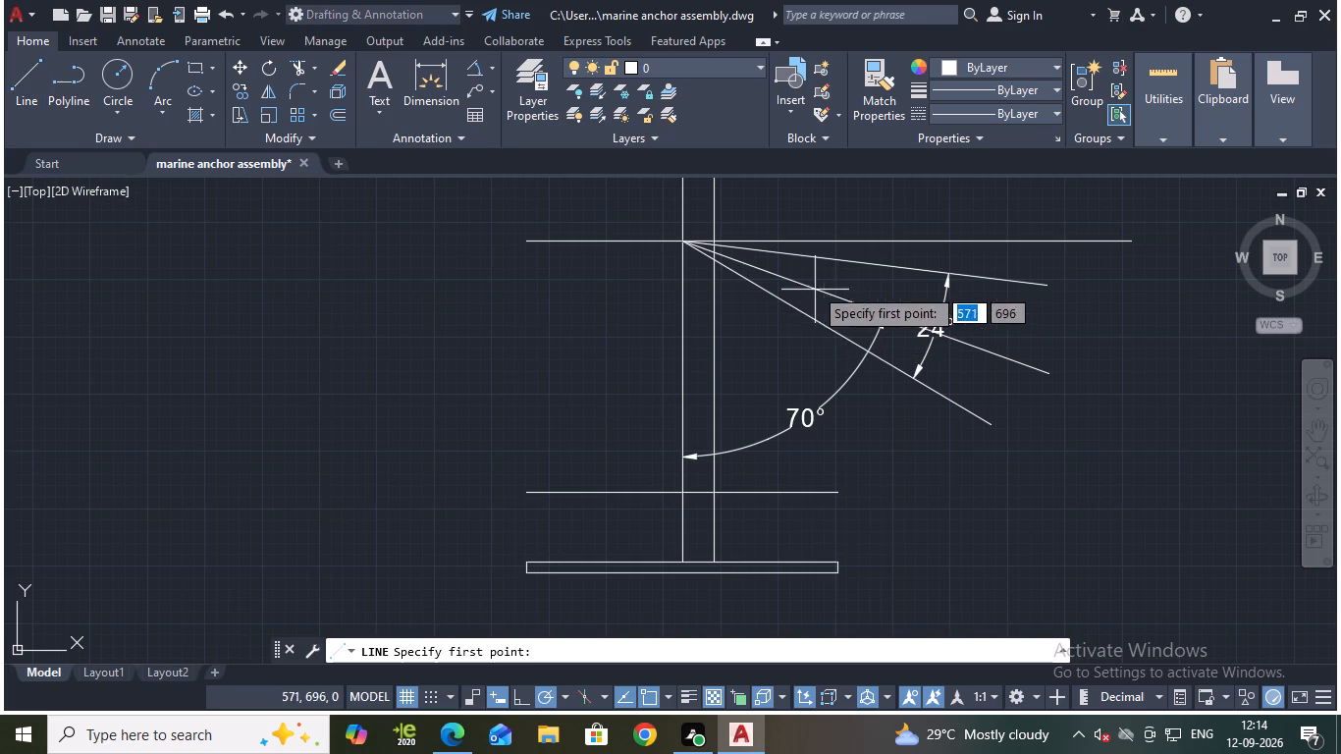
click(683, 243)
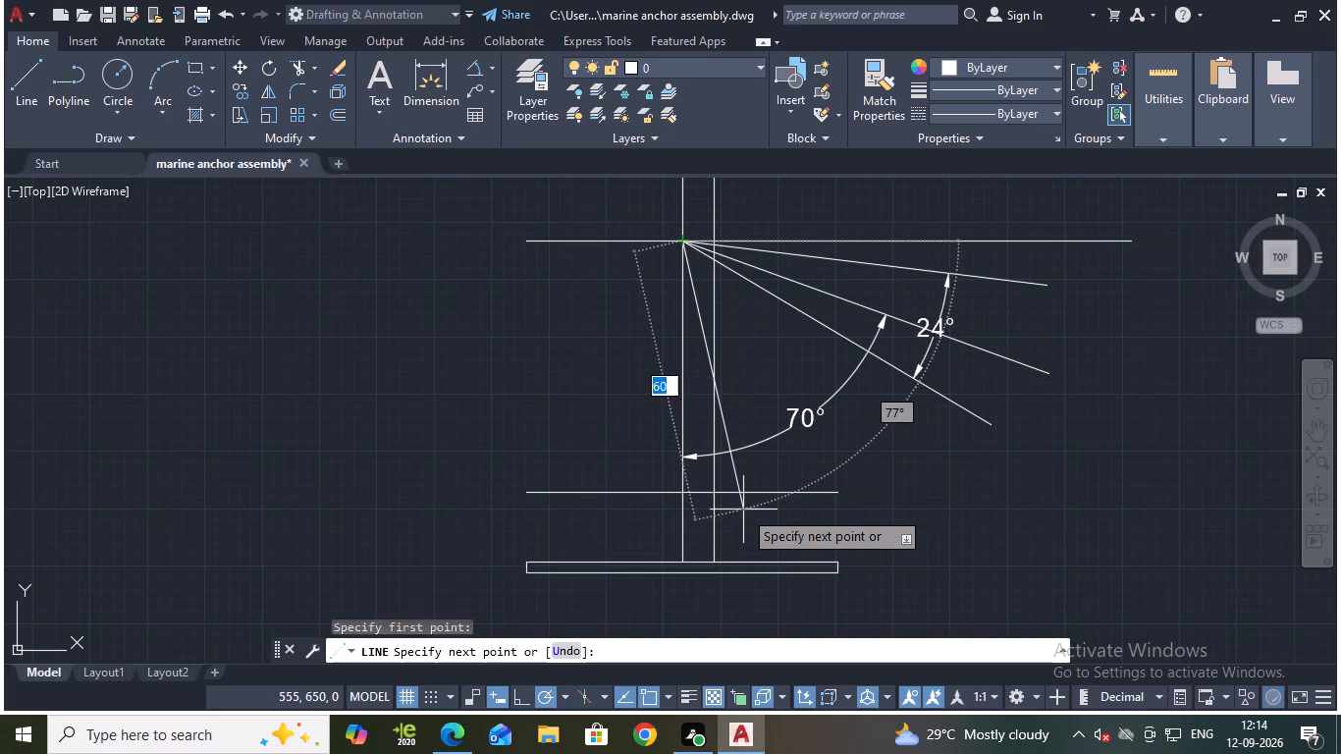
click(732, 495)
key(Escape)
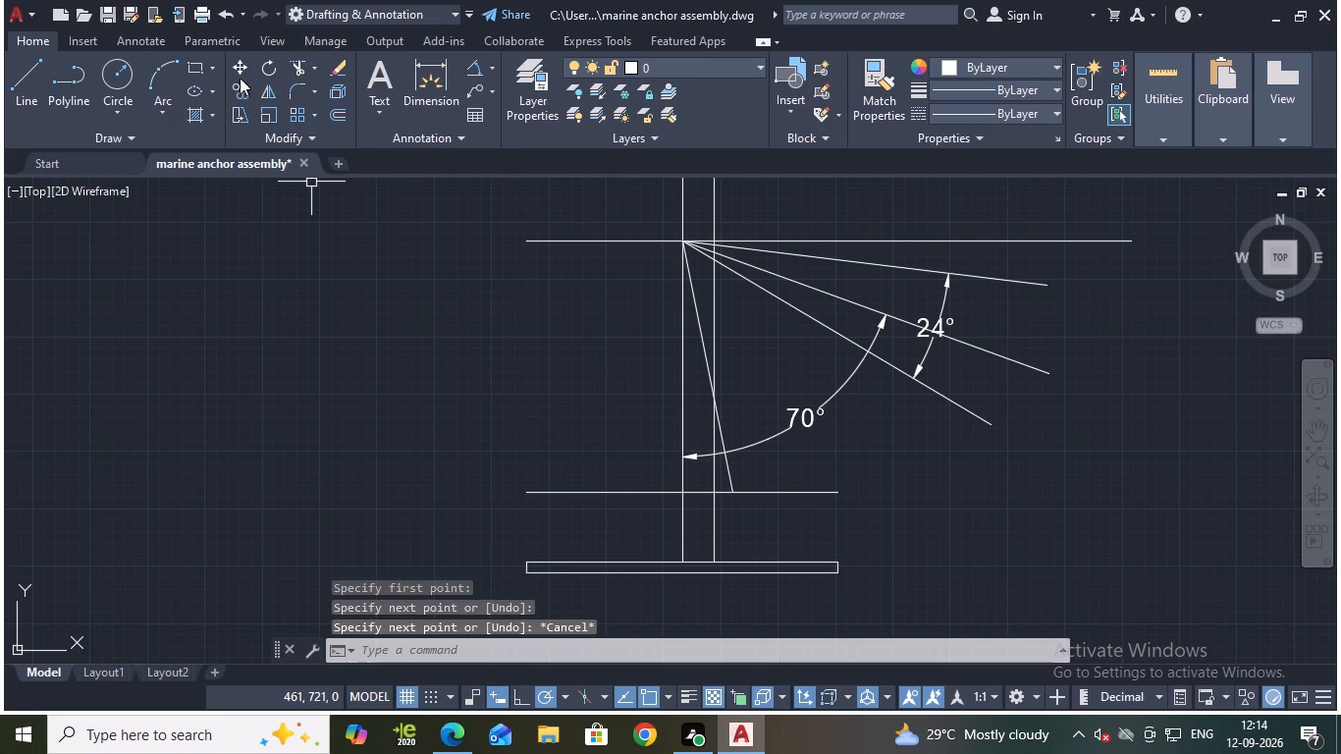
Check the angle between the new steep line and the middle sloping line with an angular dimension preview, without placing it.
click(470, 63)
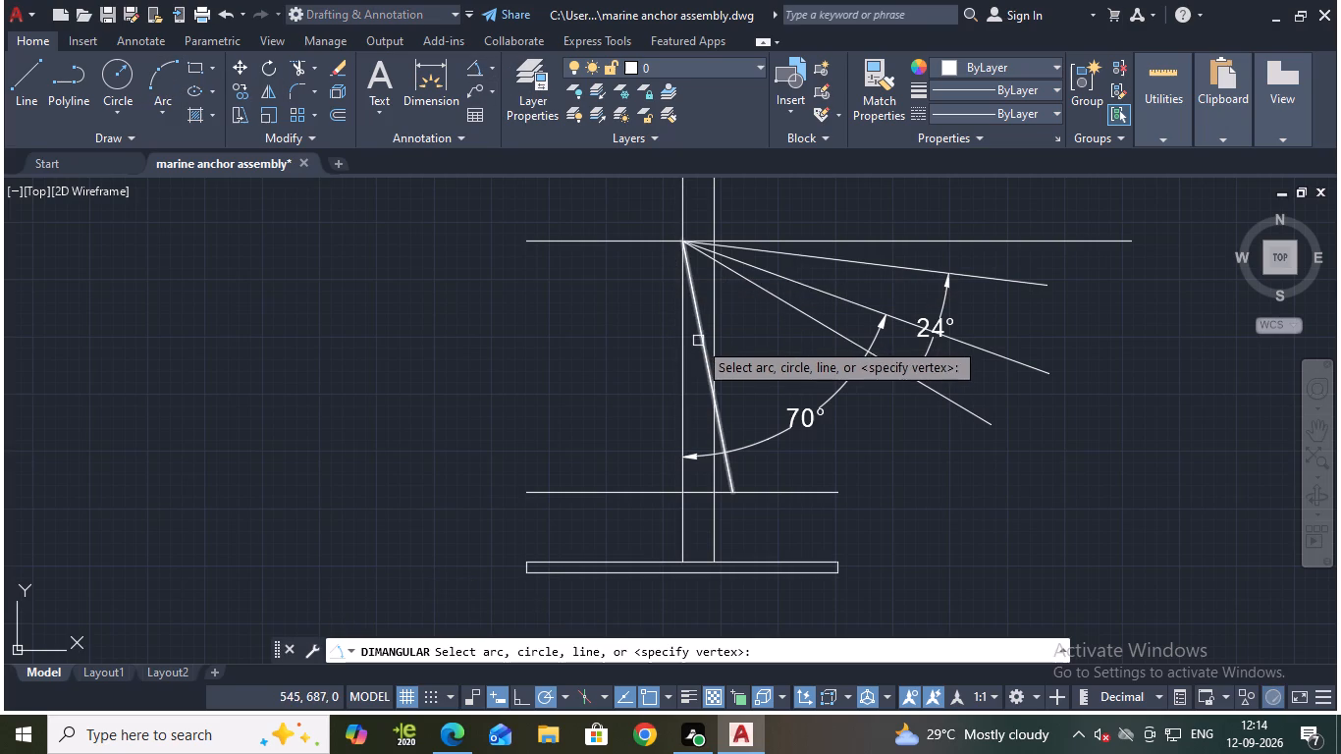
click(698, 341)
click(806, 290)
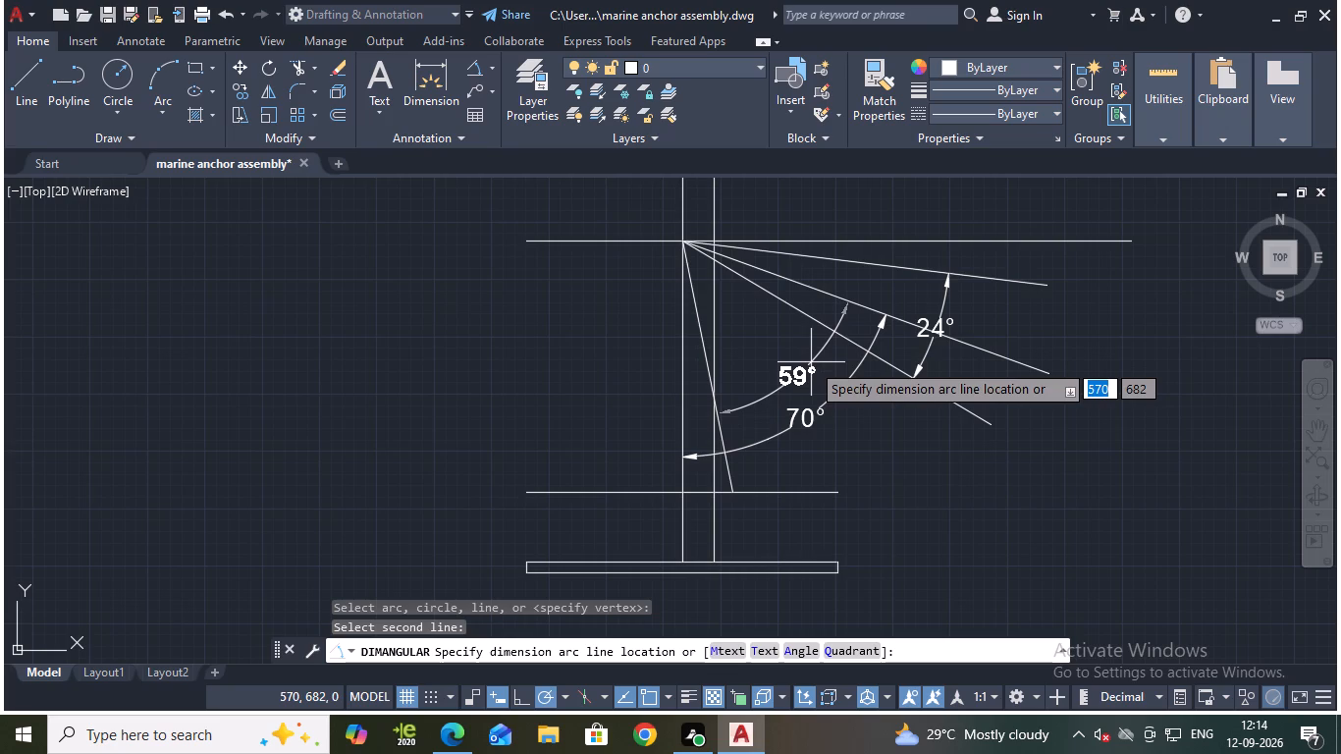
middle_drag(811, 362, 813, 339)
middle_click(813, 339)
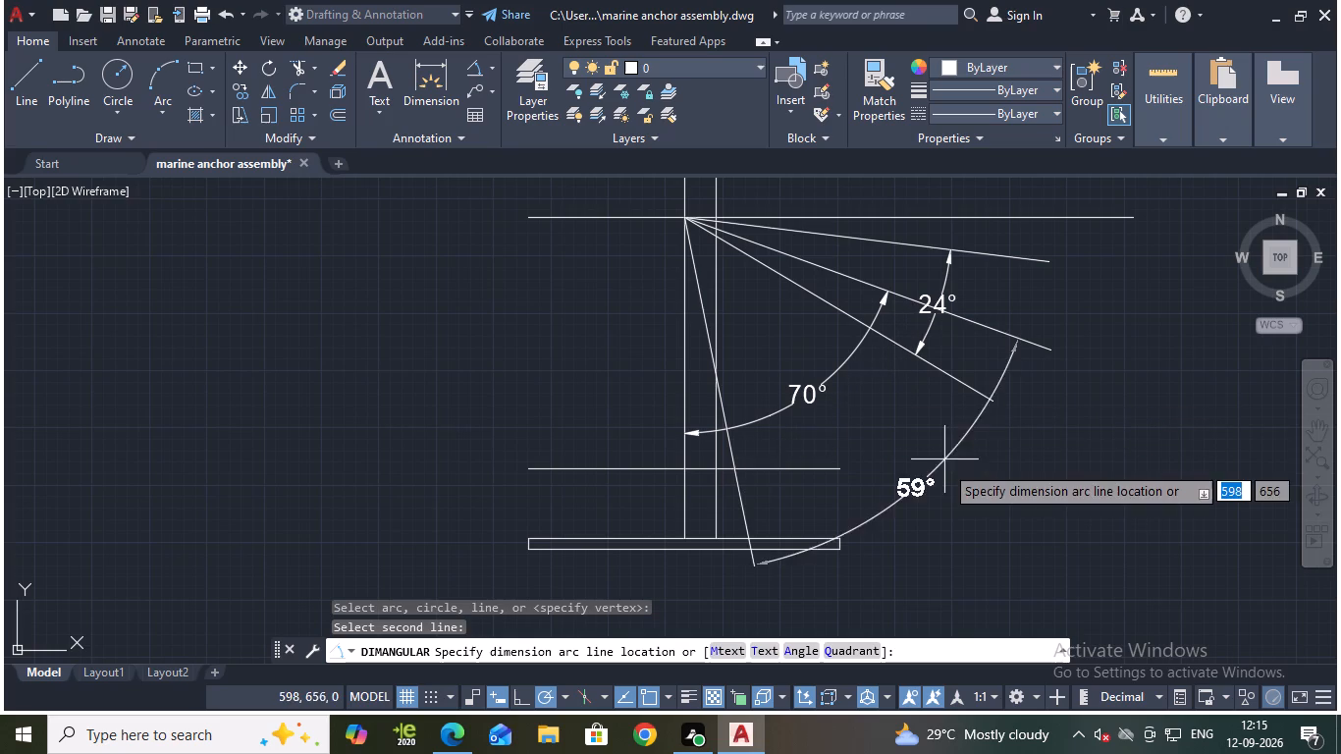
key(Escape)
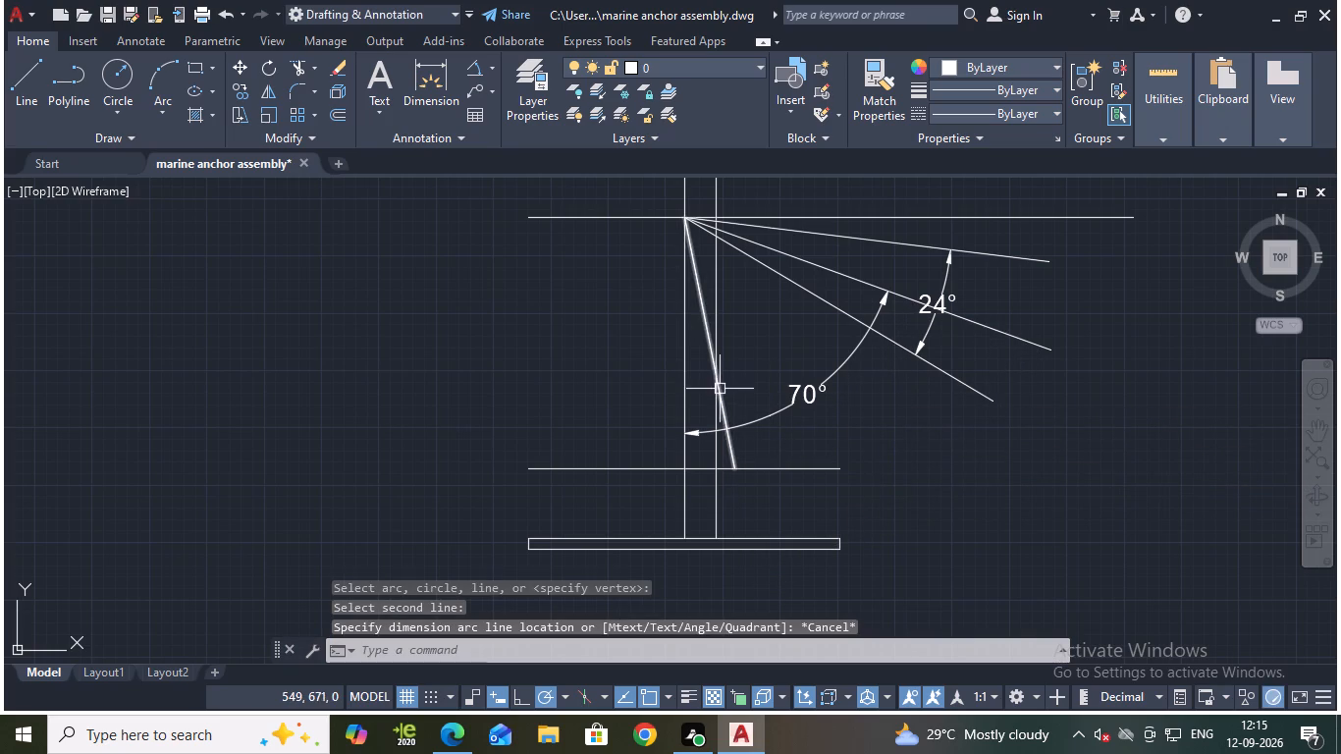
Draw a vertical line about 70 mm long upward from the steep line's lower end, past the upper horizontal line.
click(24, 83)
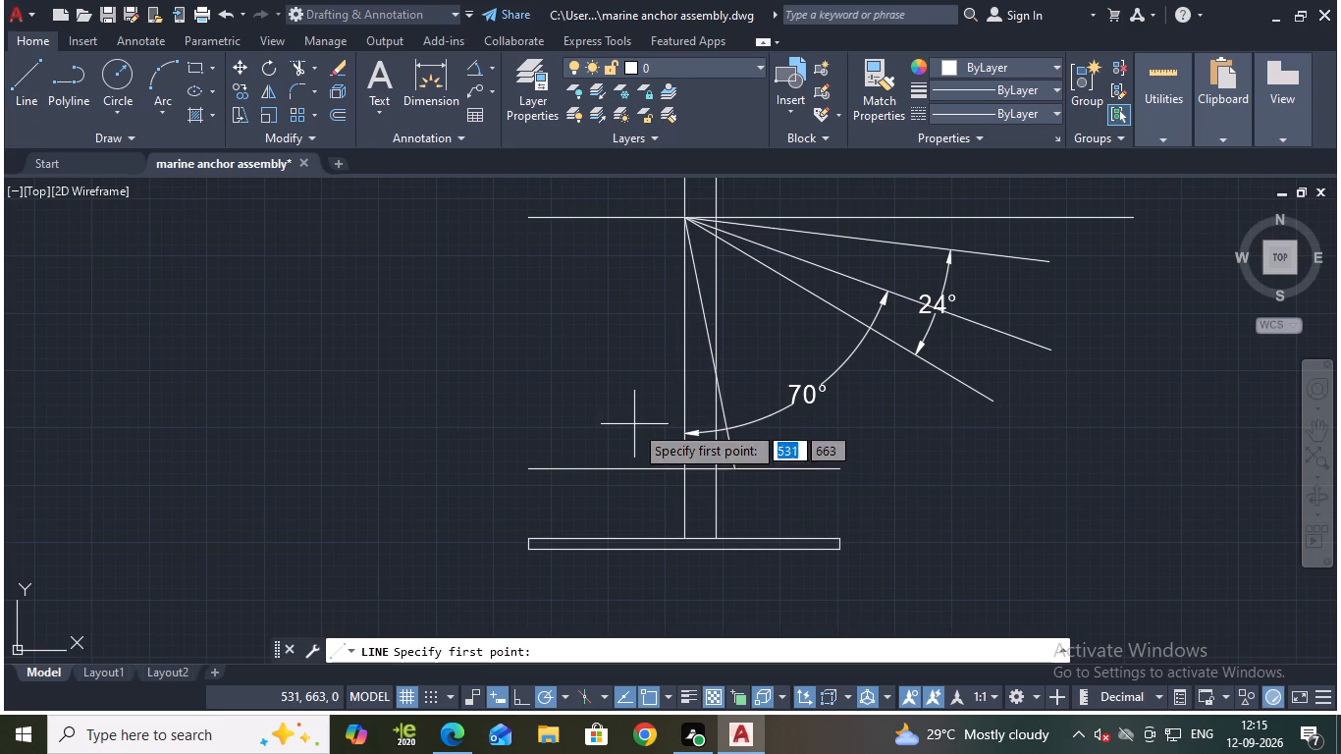
click(736, 468)
middle_drag(782, 308, 771, 365)
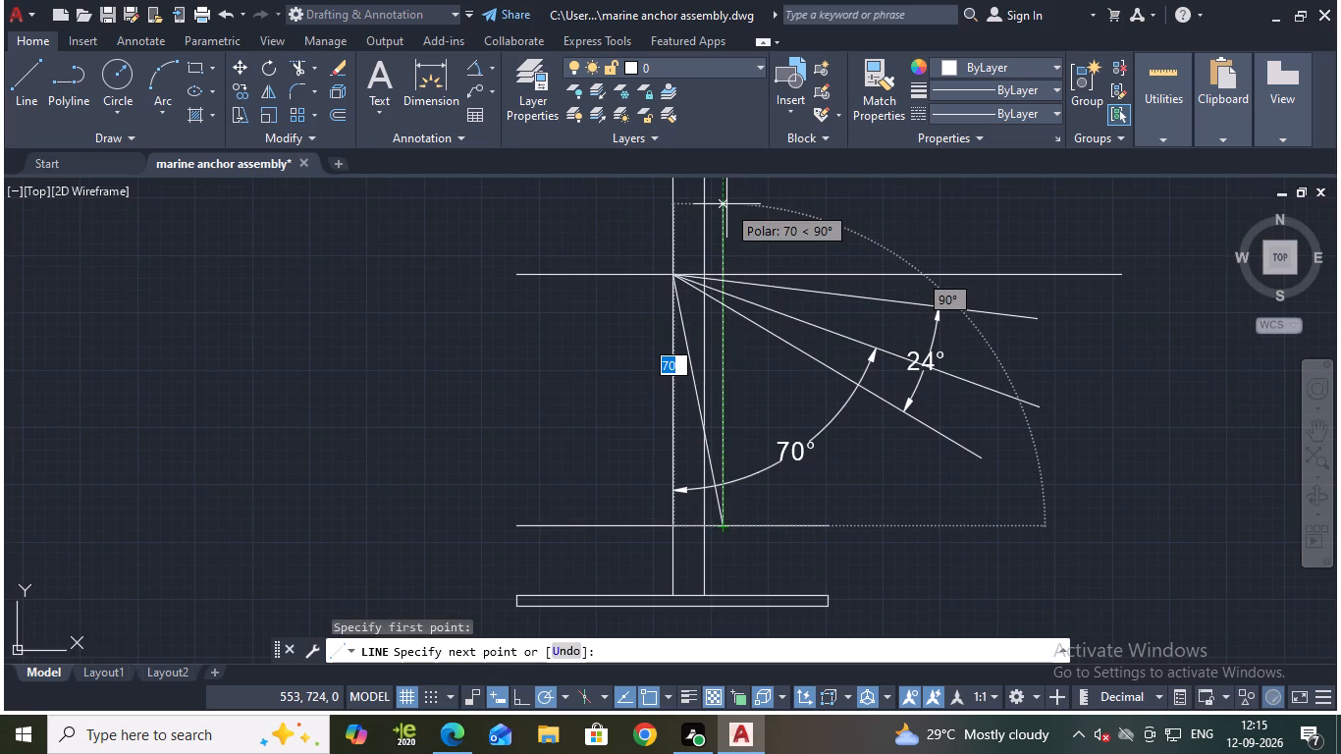
click(726, 204)
key(Escape)
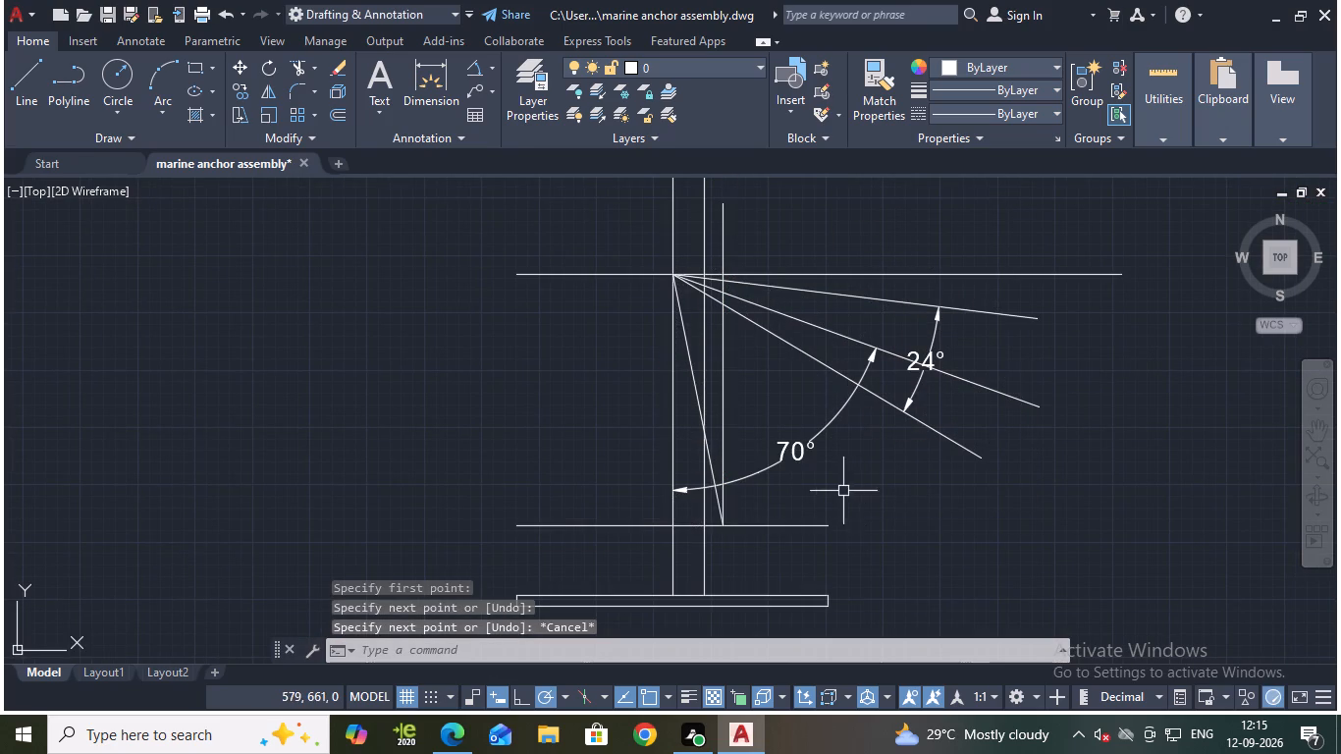
Erase the offset vertical line between the centre line and the new vertical line.
middle_click(776, 563)
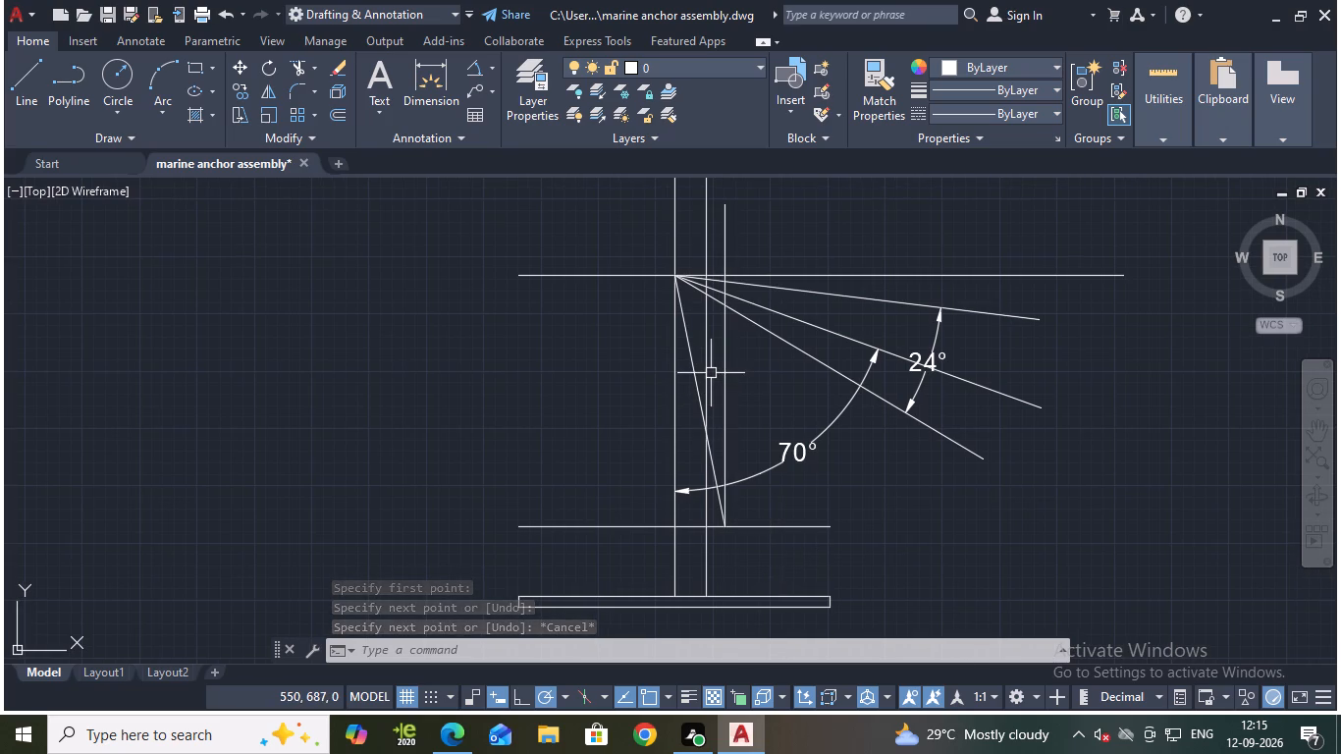
click(706, 363)
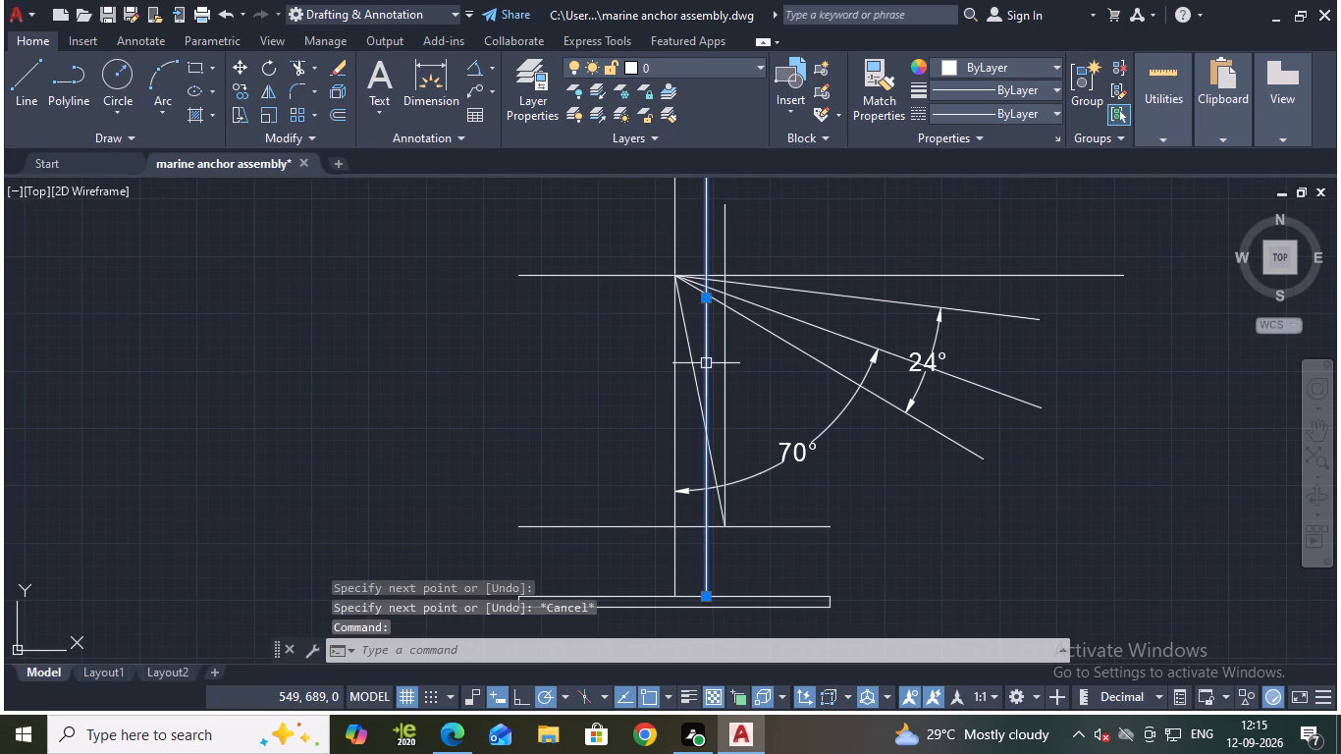
key(e)
key(Return)
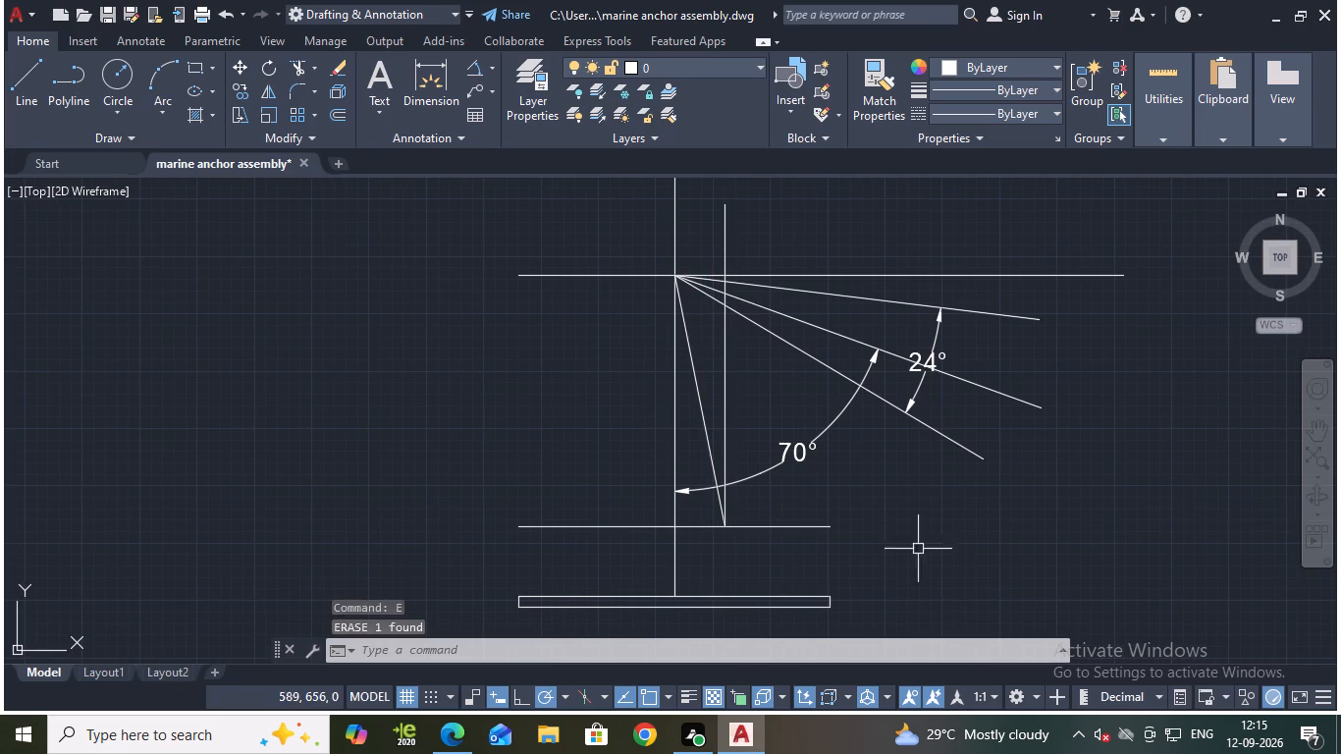
middle_drag(883, 542, 883, 521)
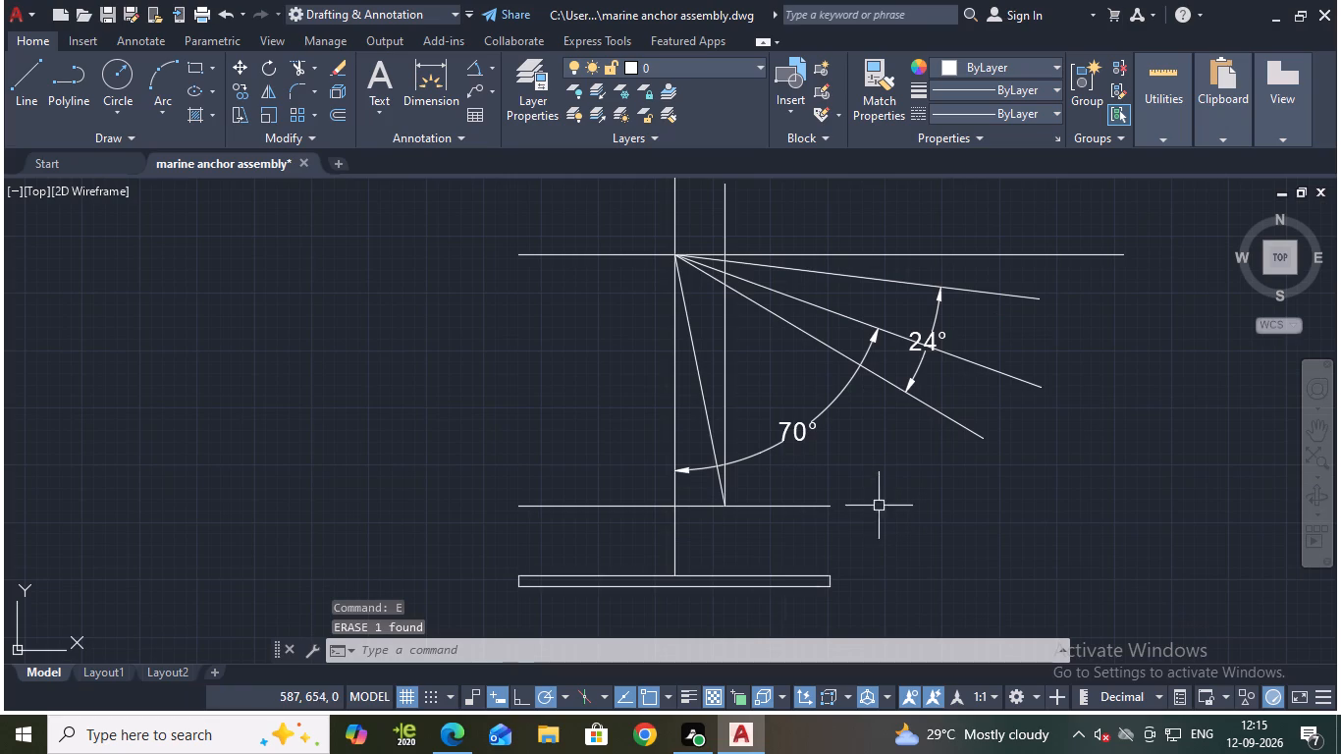
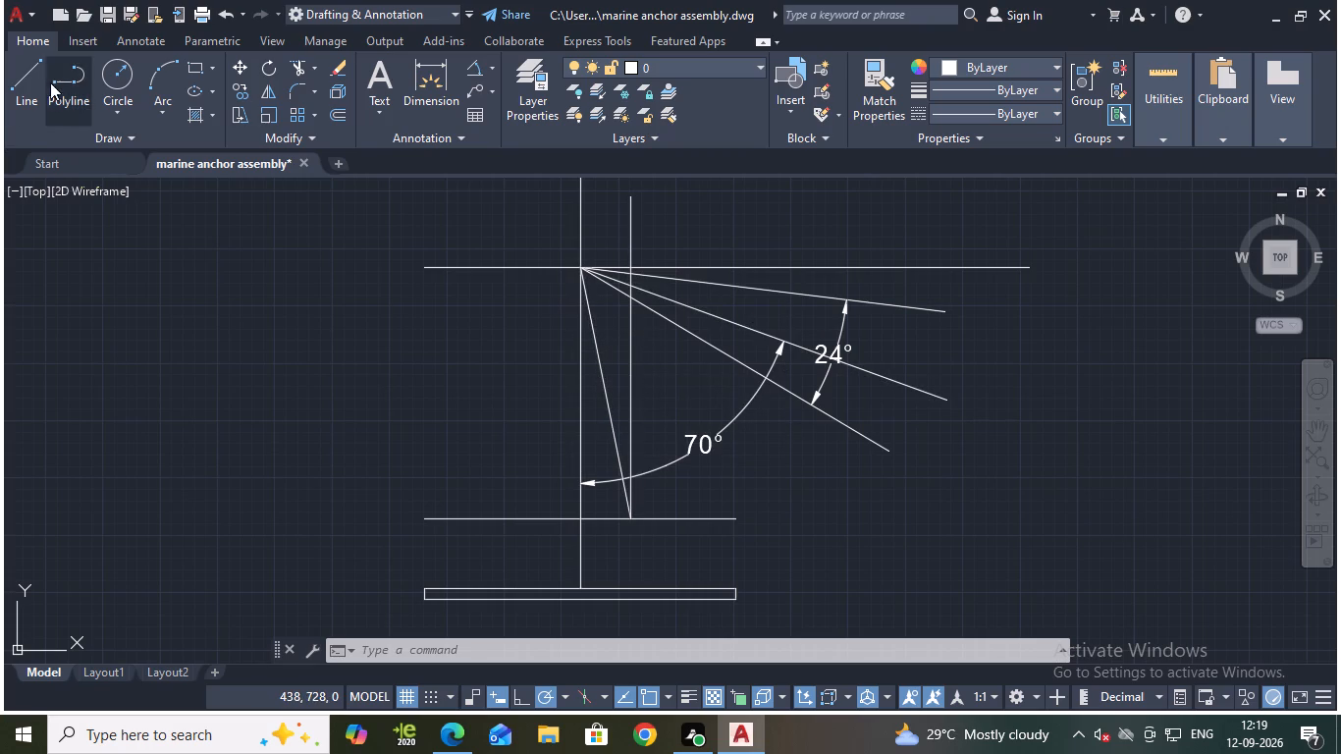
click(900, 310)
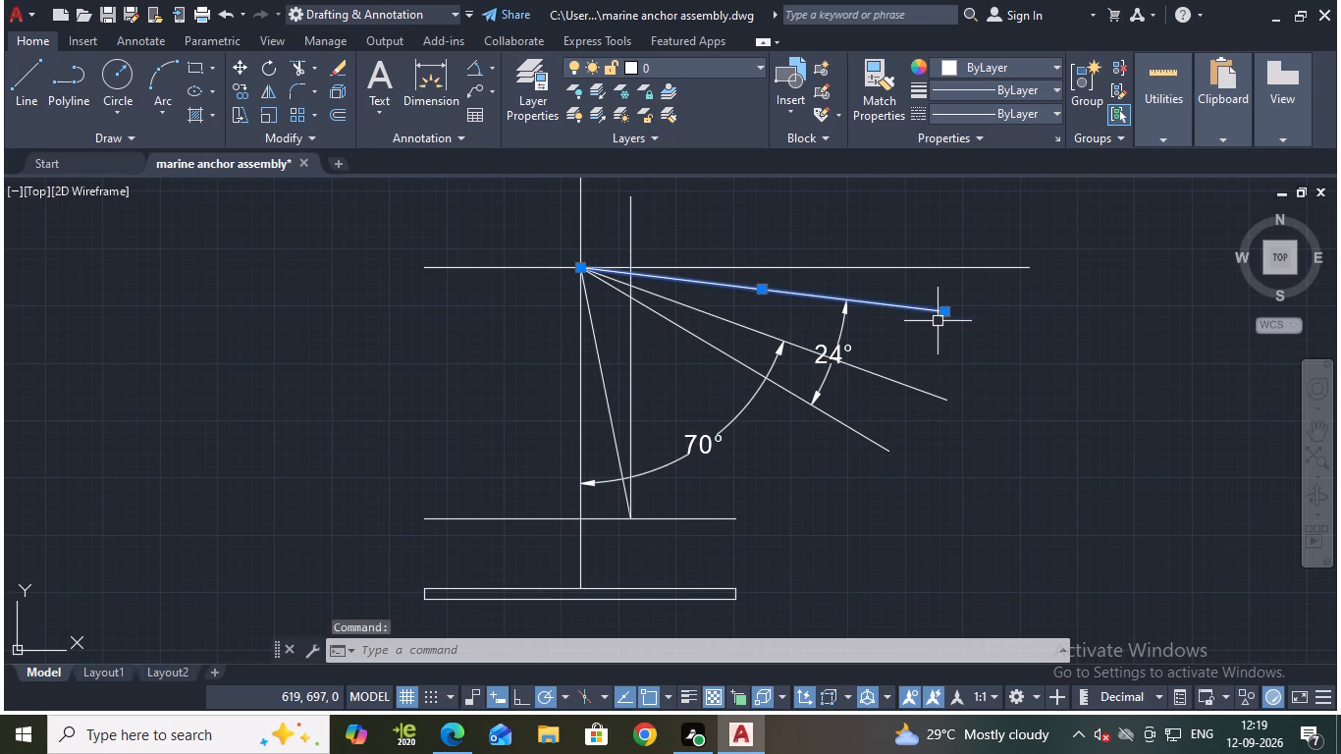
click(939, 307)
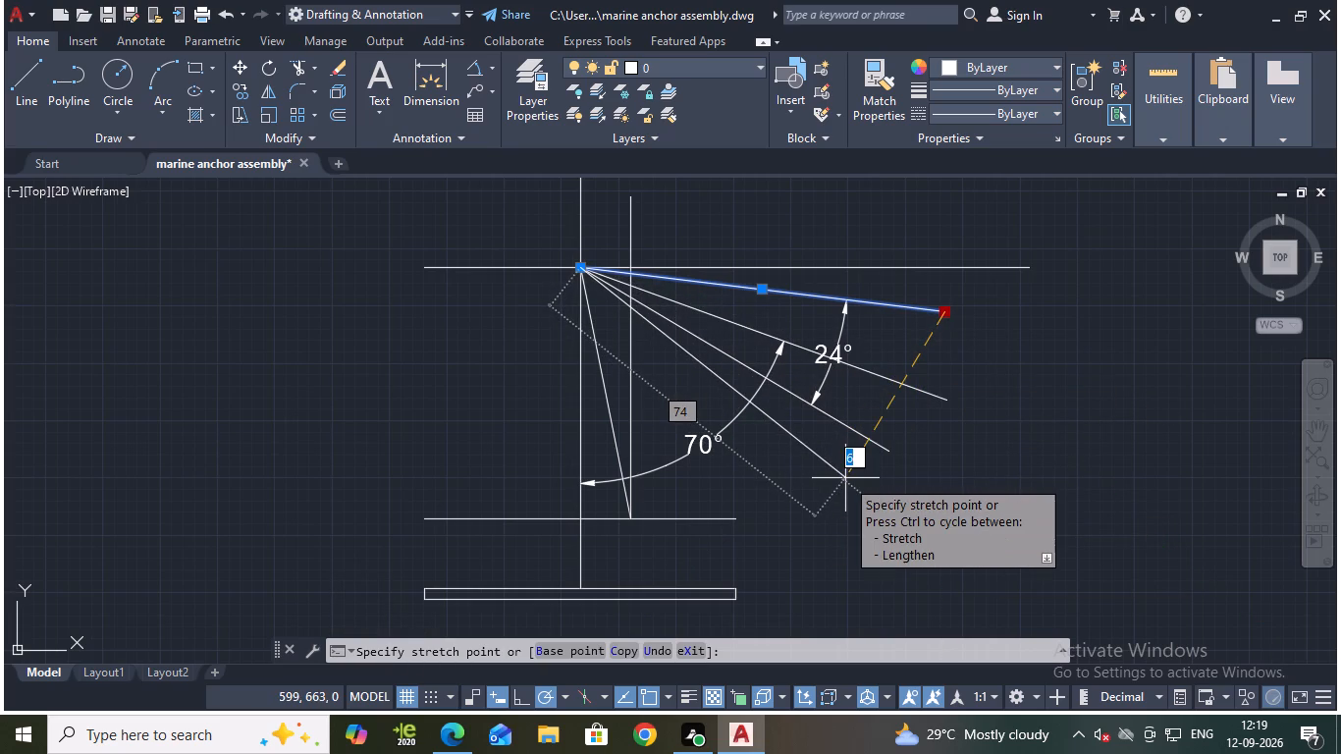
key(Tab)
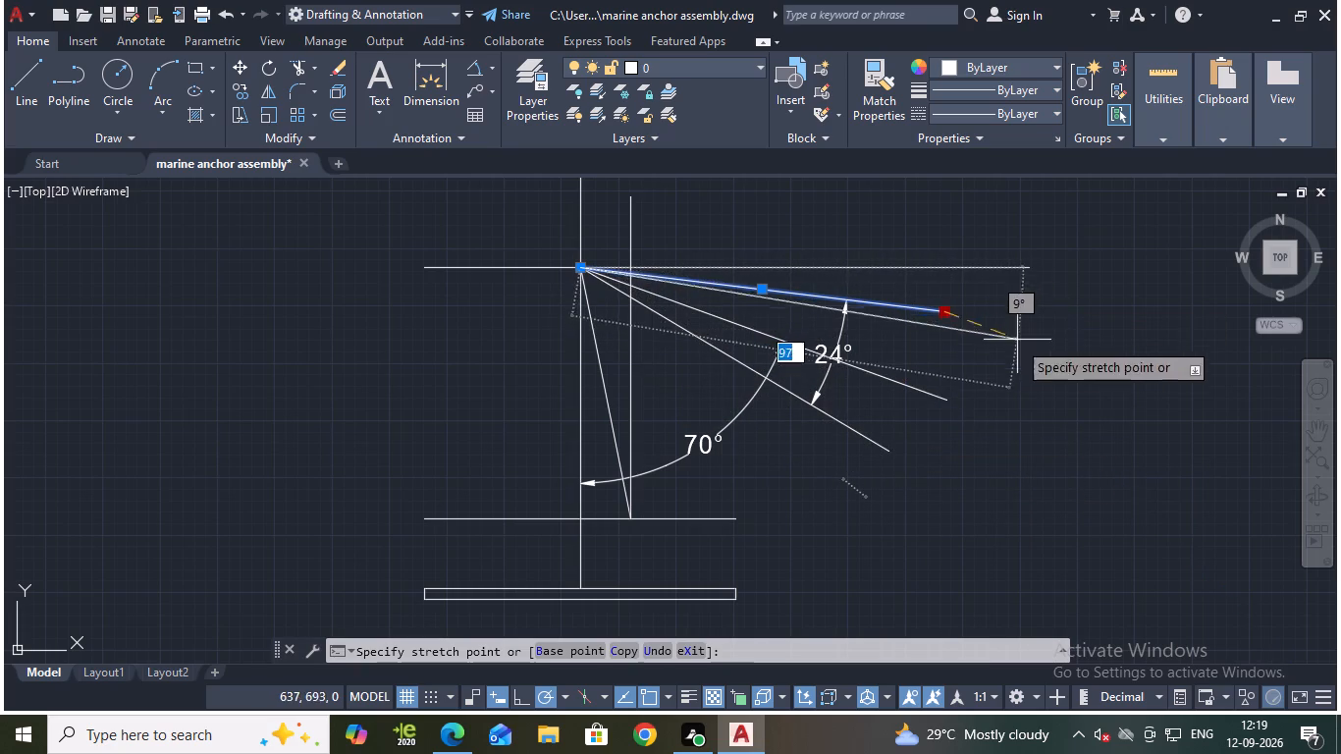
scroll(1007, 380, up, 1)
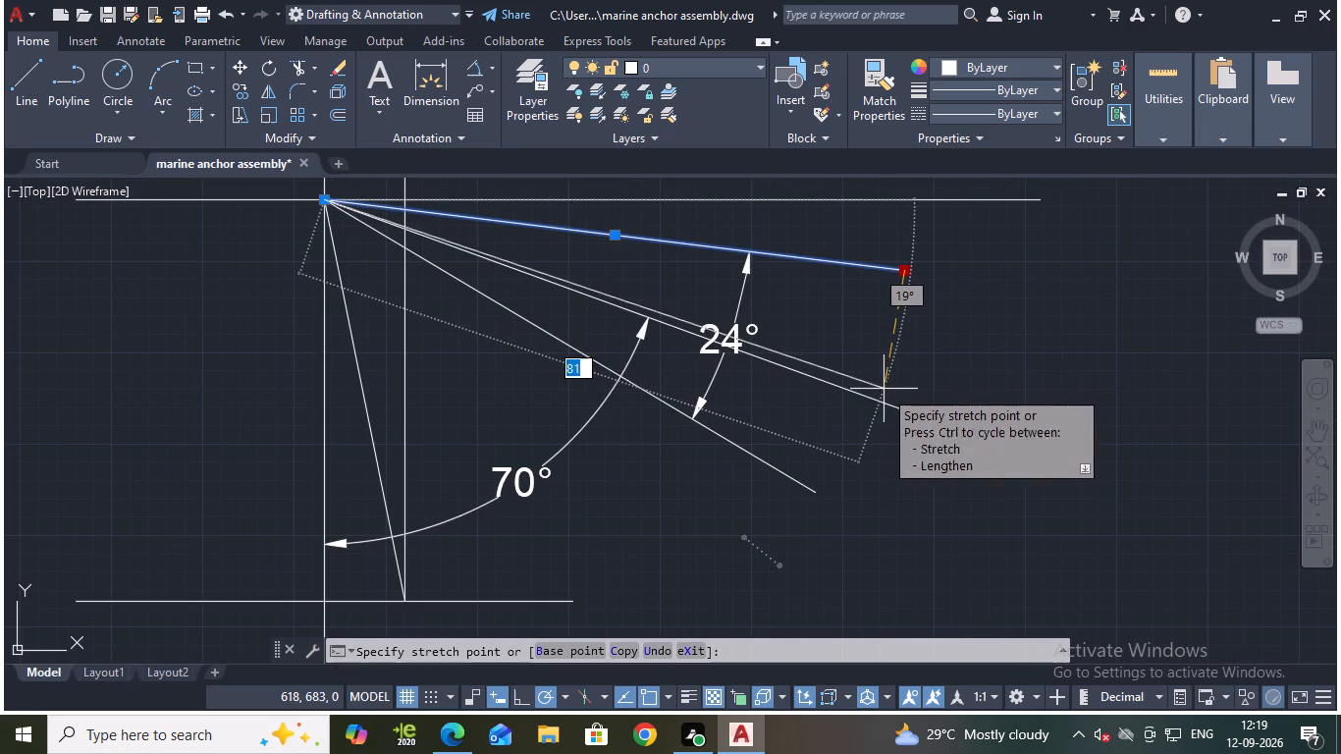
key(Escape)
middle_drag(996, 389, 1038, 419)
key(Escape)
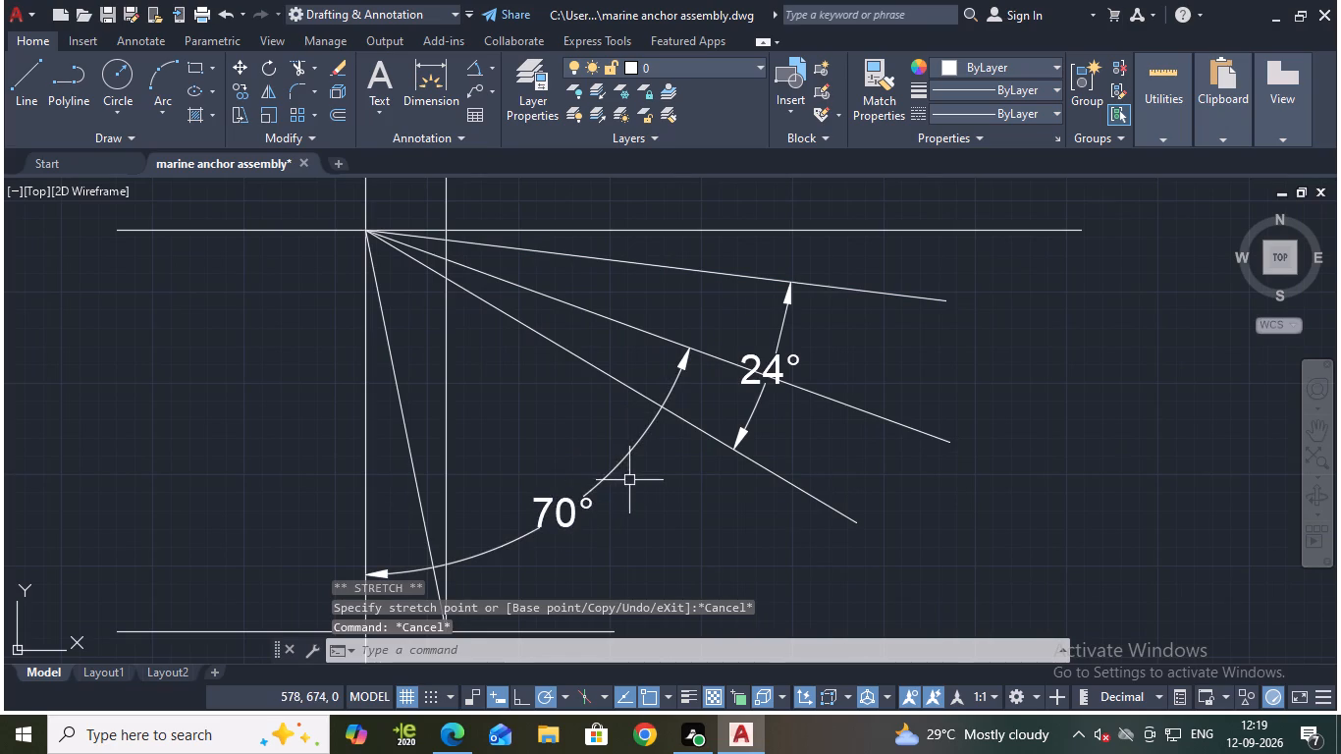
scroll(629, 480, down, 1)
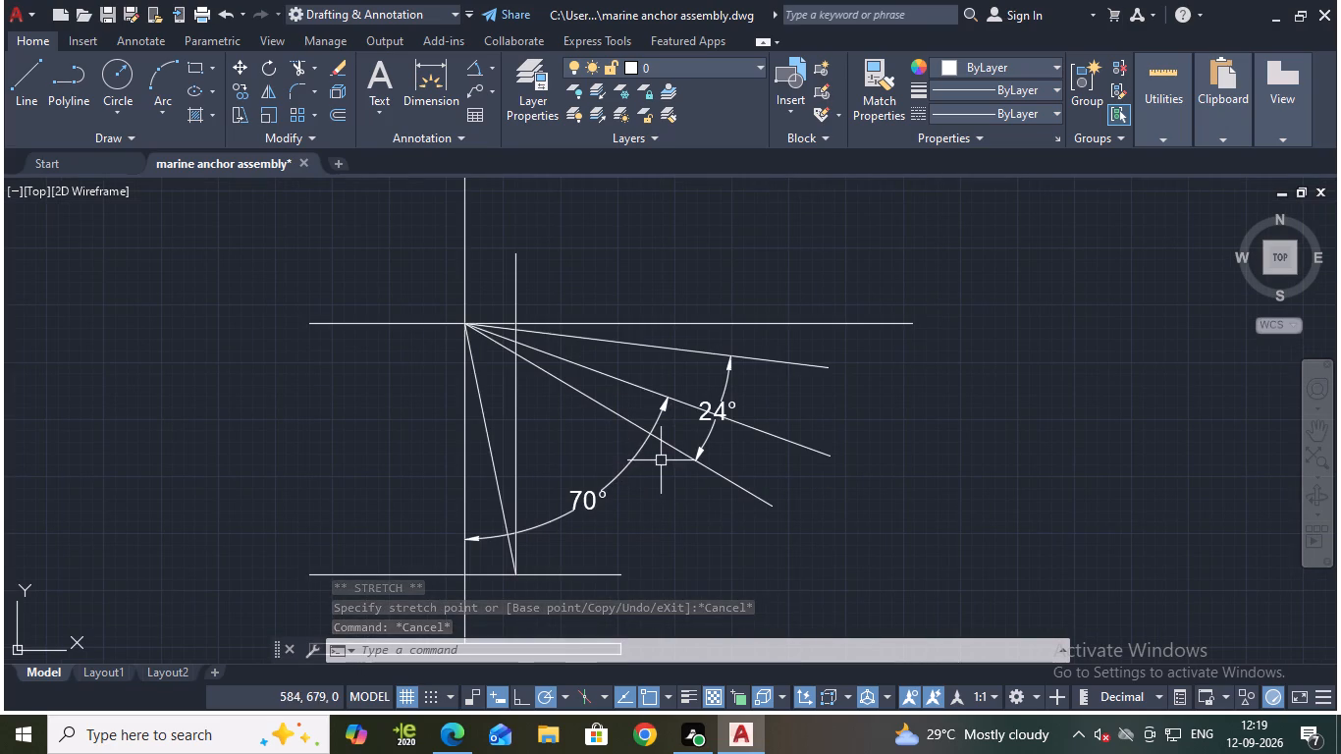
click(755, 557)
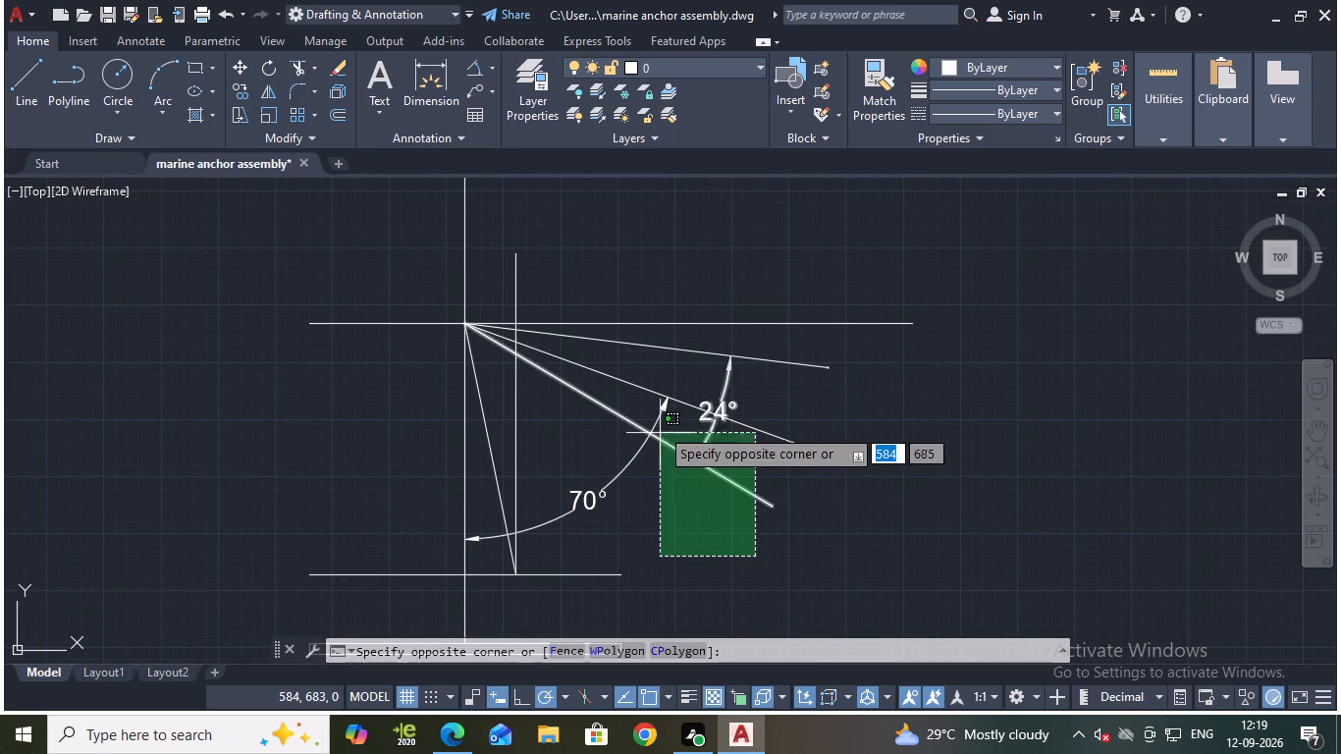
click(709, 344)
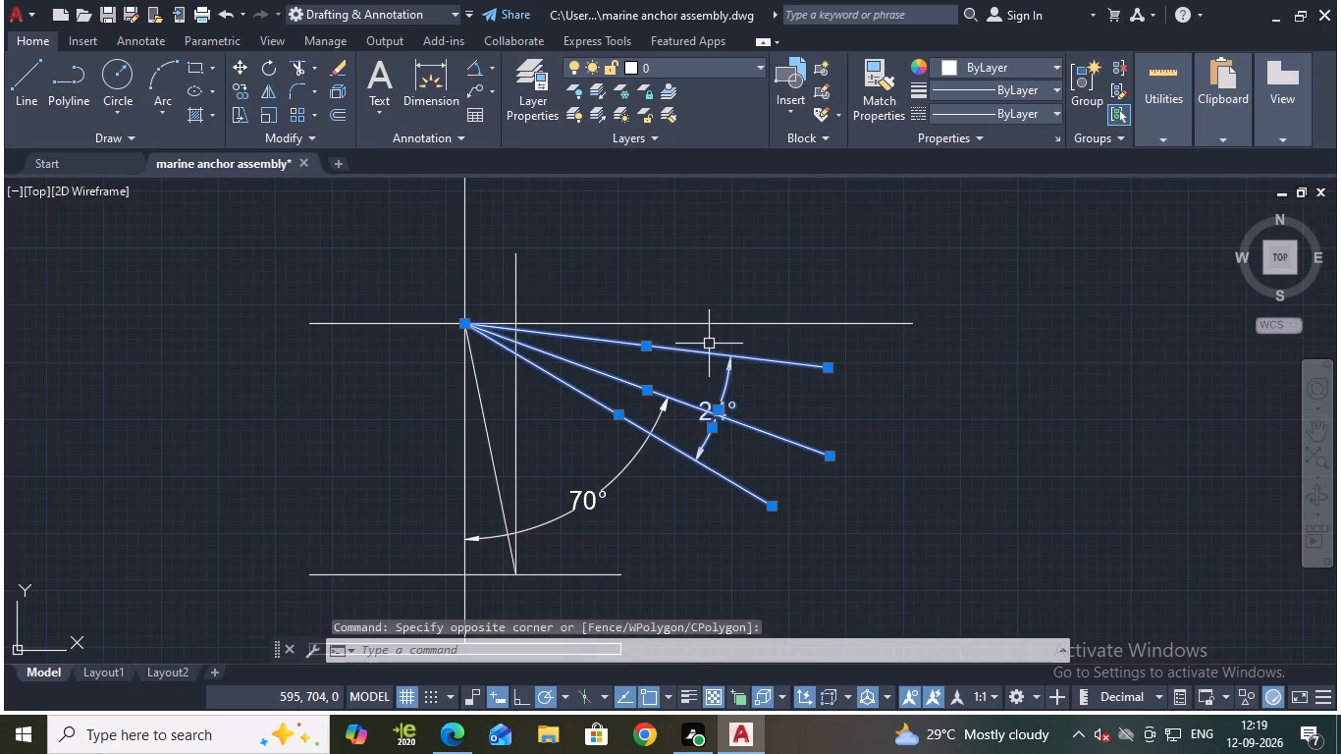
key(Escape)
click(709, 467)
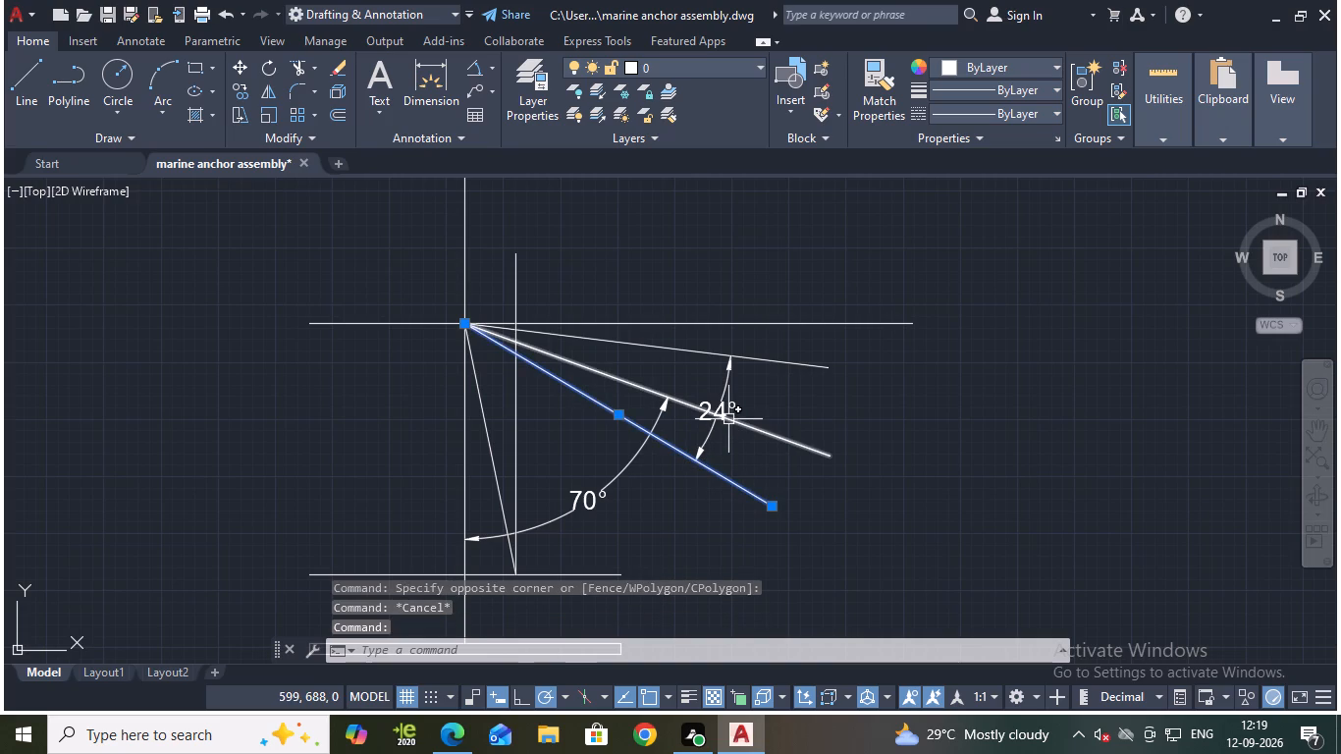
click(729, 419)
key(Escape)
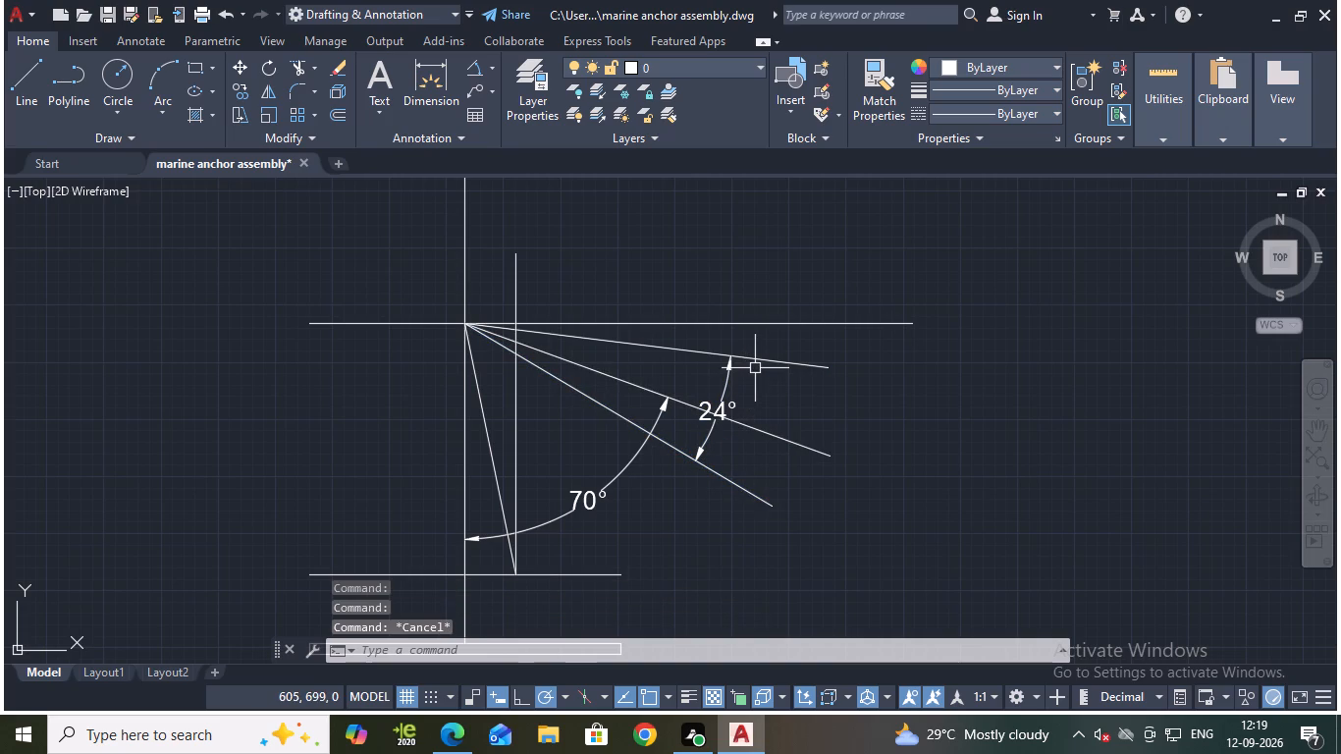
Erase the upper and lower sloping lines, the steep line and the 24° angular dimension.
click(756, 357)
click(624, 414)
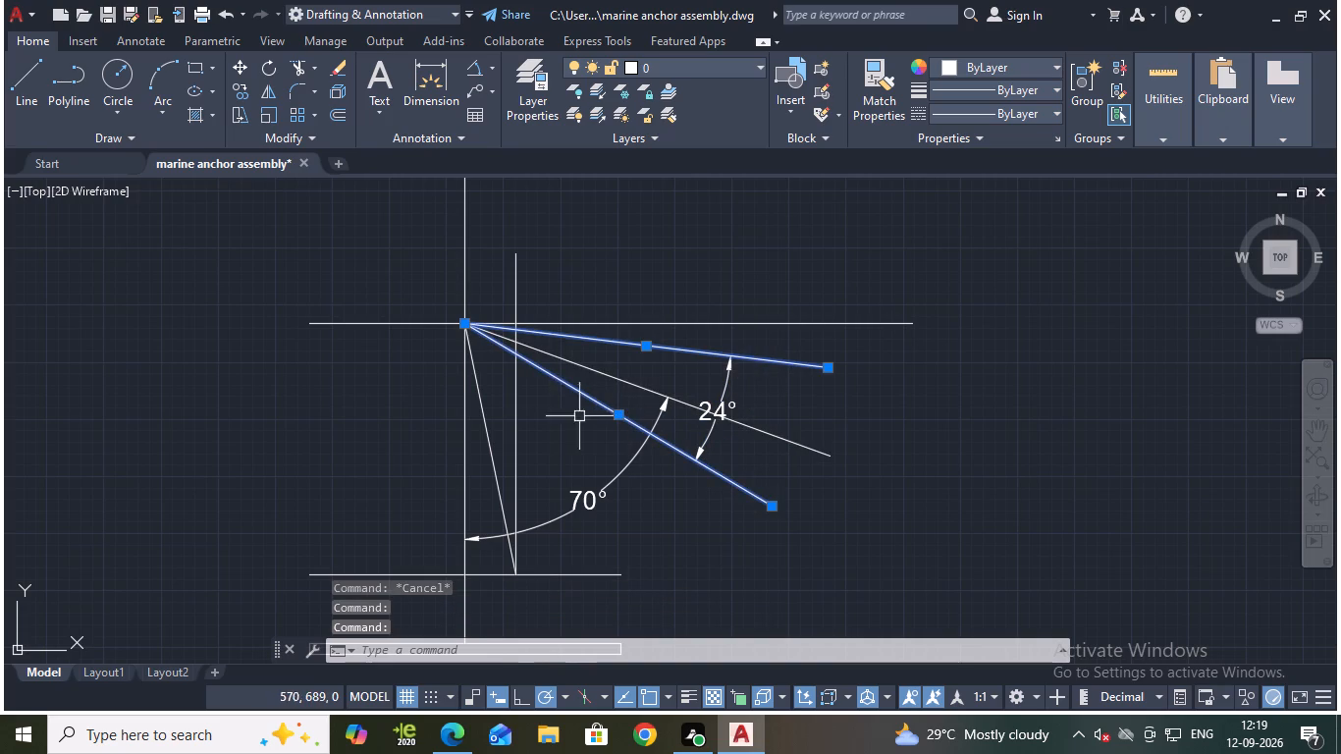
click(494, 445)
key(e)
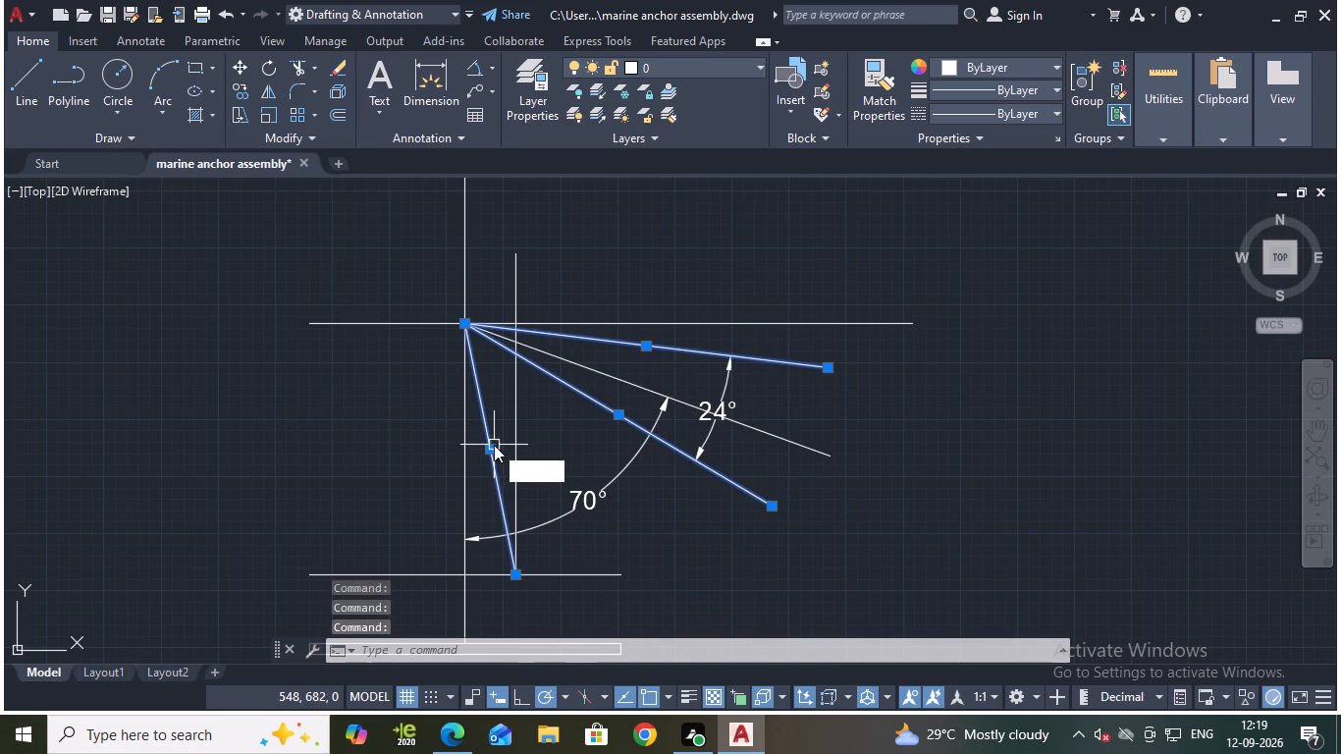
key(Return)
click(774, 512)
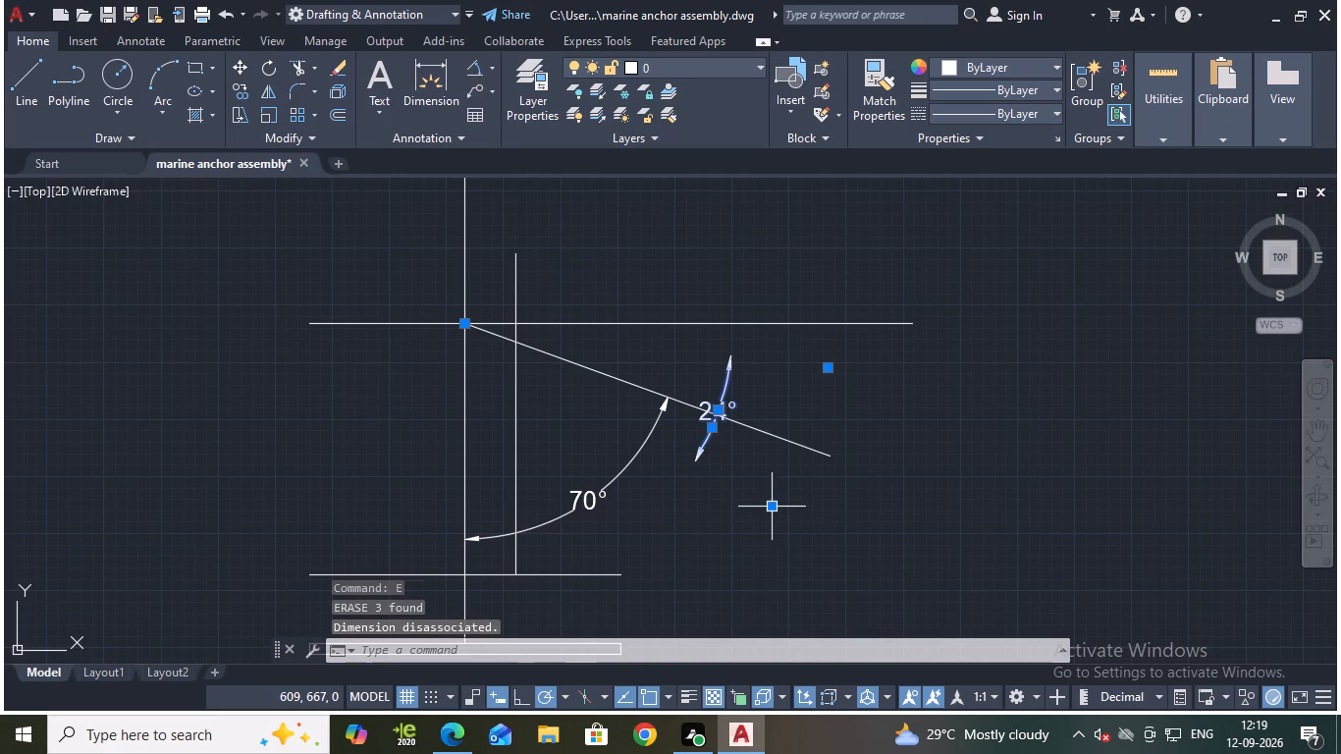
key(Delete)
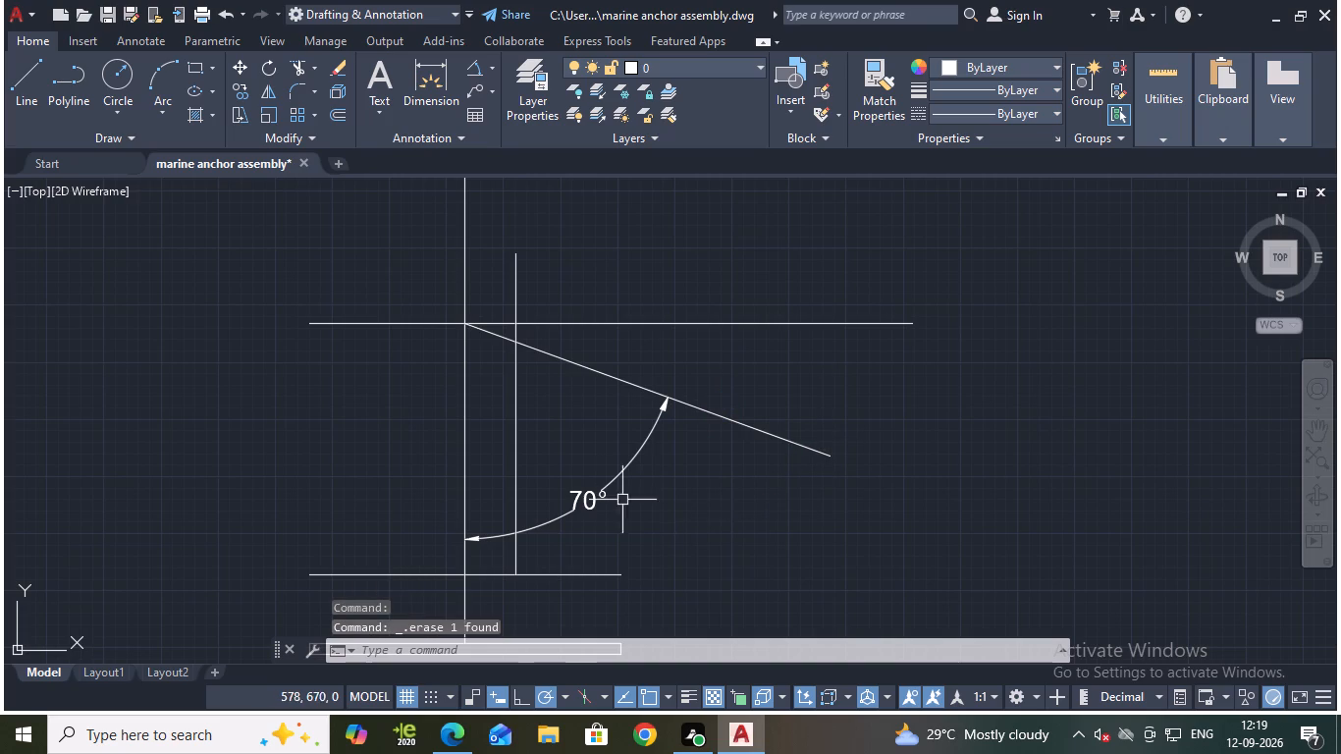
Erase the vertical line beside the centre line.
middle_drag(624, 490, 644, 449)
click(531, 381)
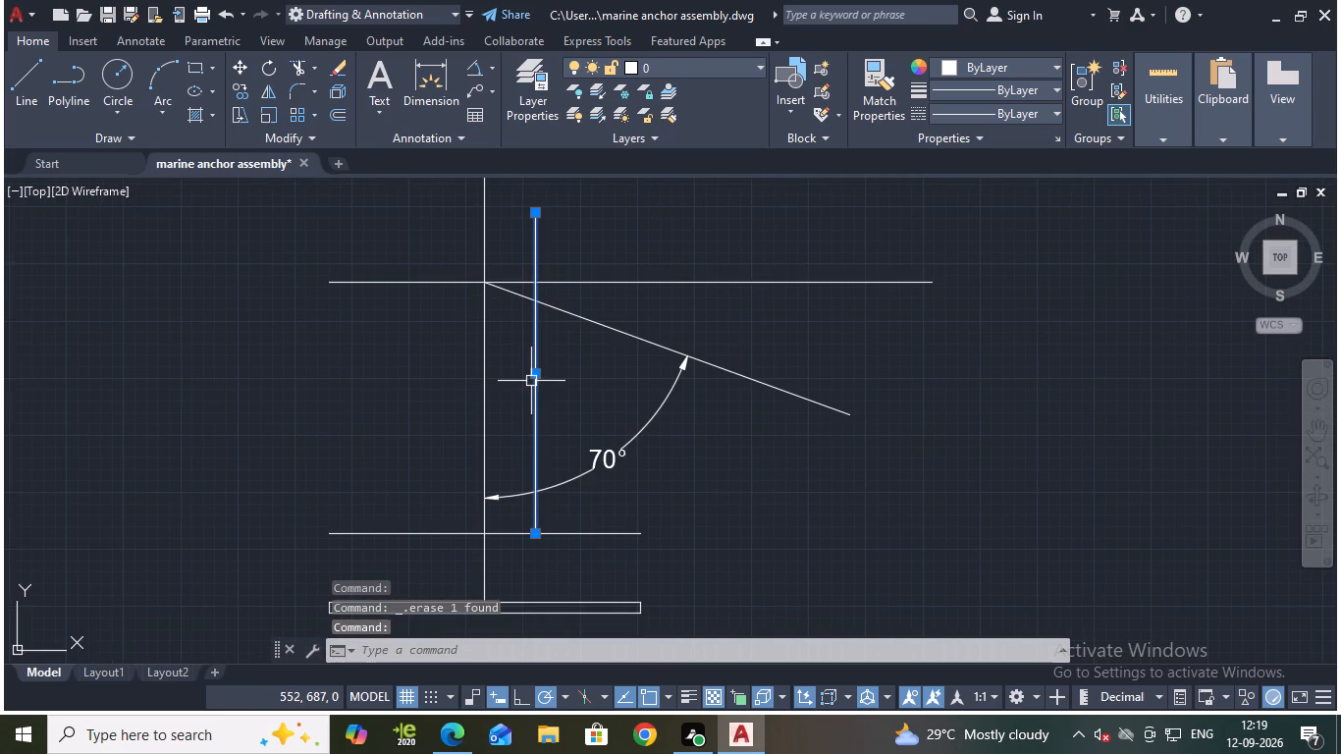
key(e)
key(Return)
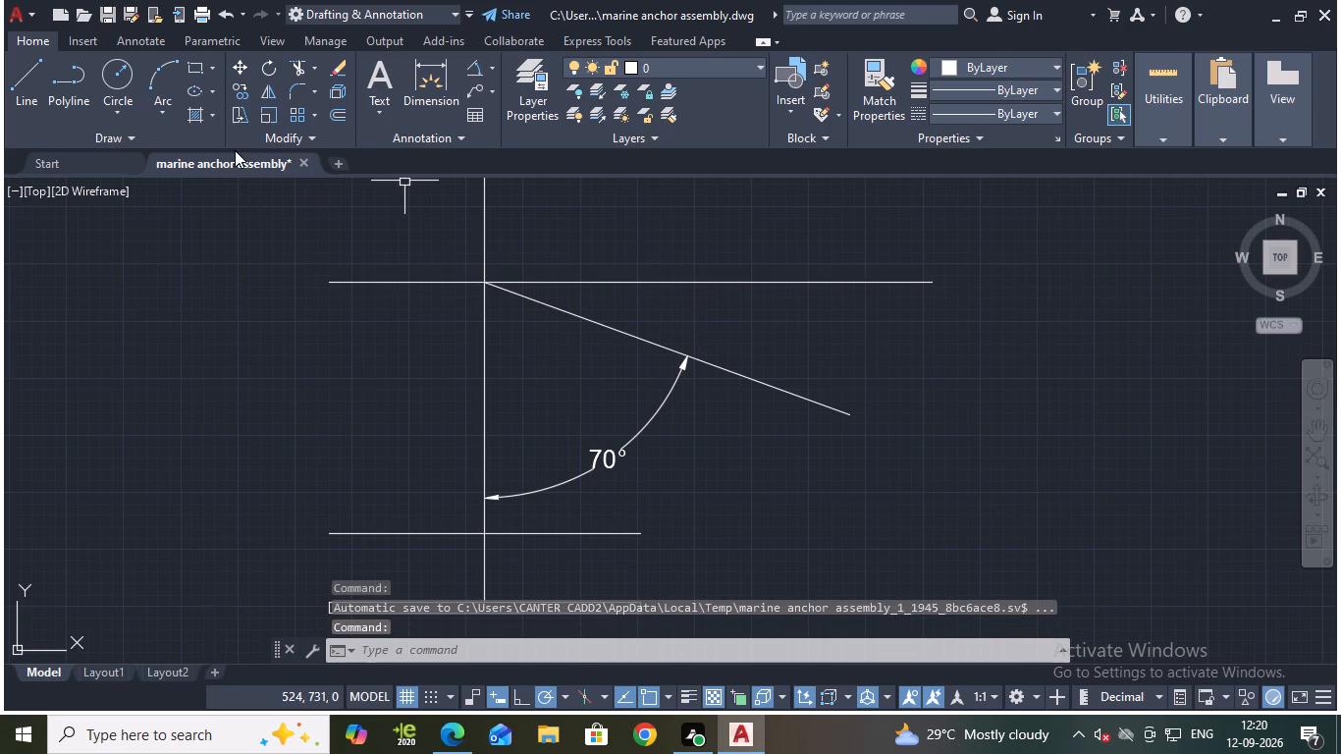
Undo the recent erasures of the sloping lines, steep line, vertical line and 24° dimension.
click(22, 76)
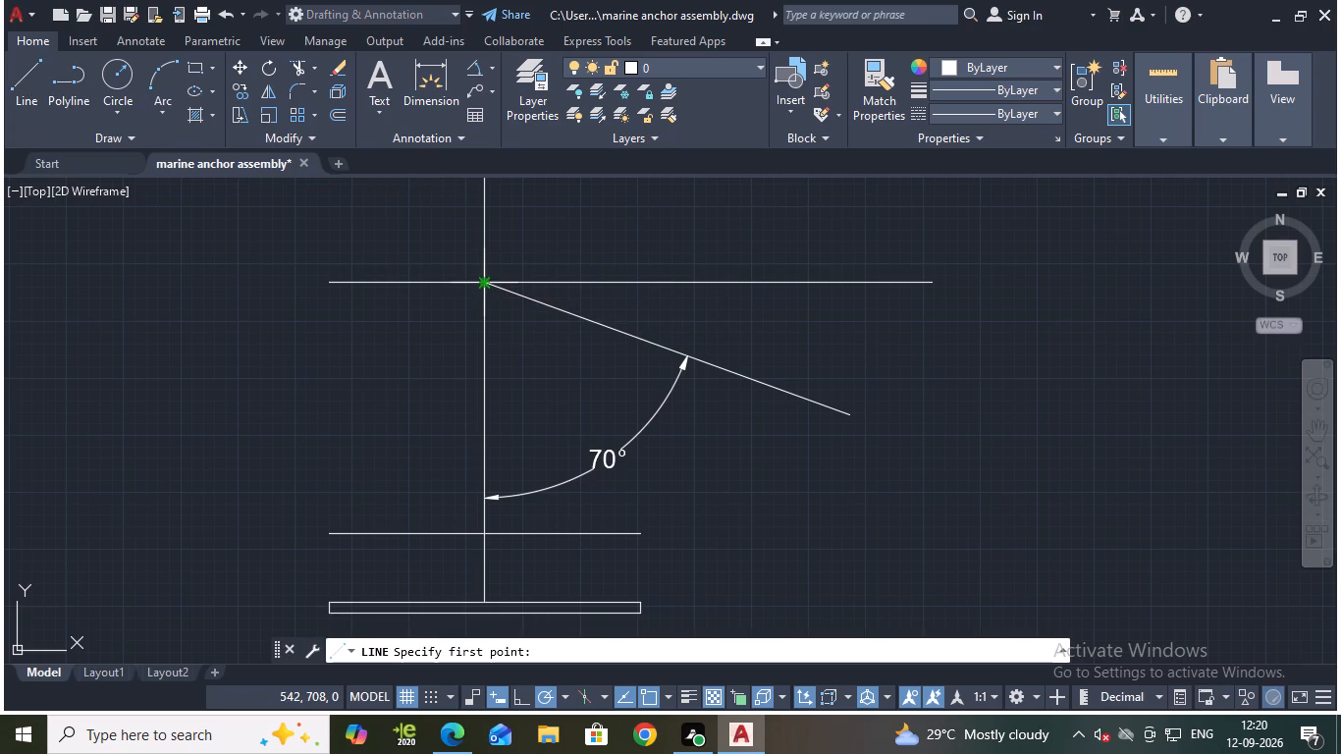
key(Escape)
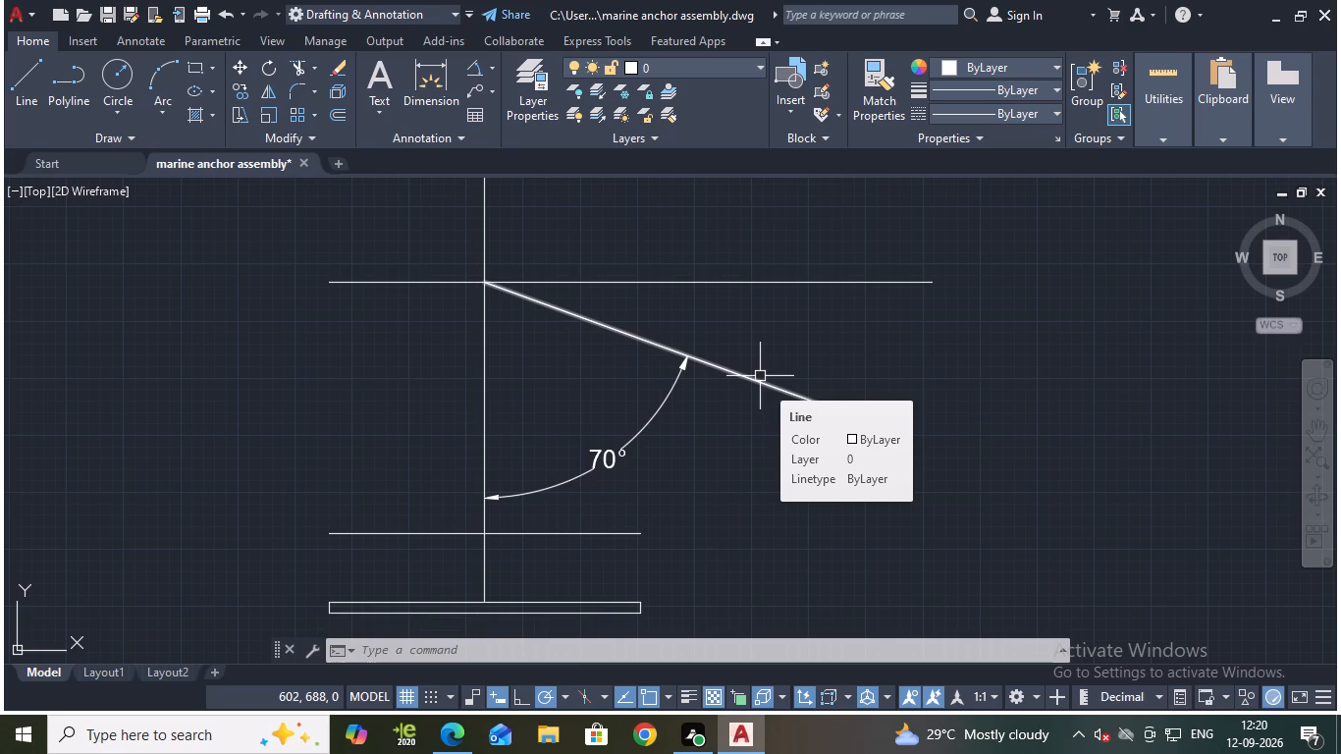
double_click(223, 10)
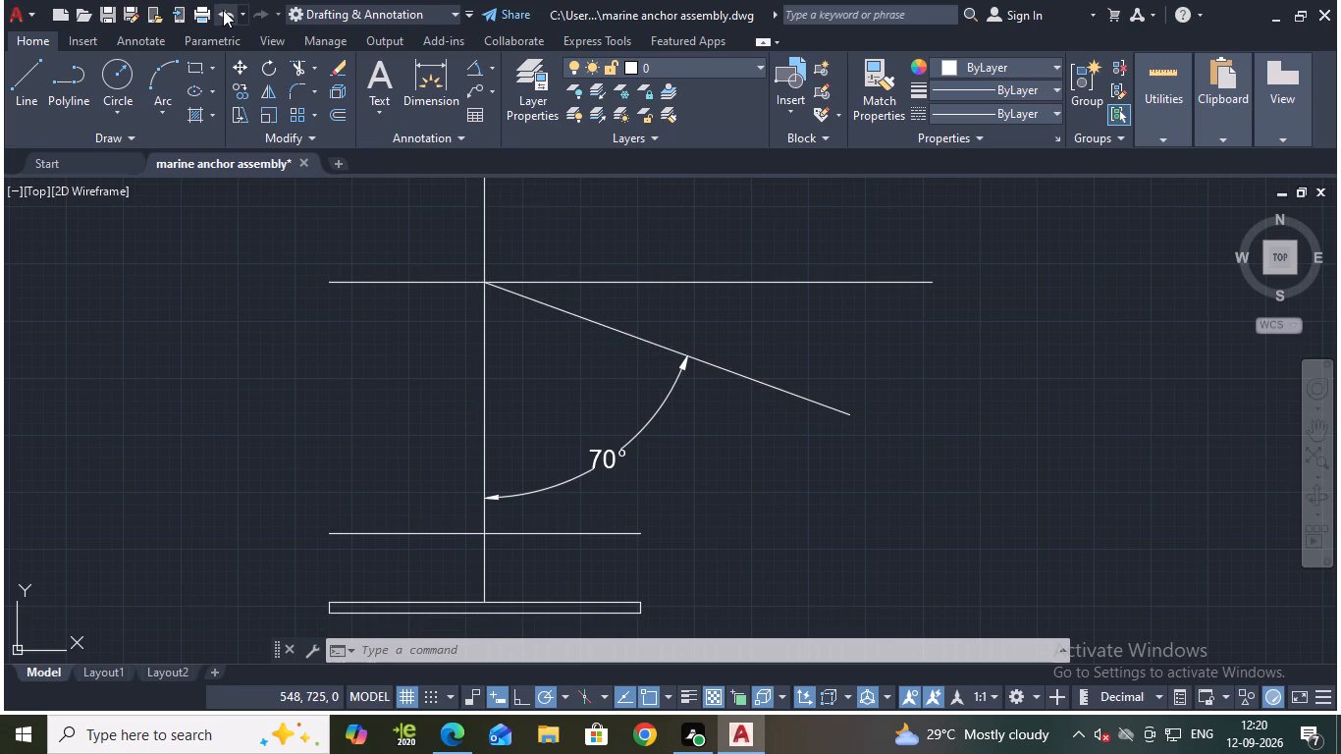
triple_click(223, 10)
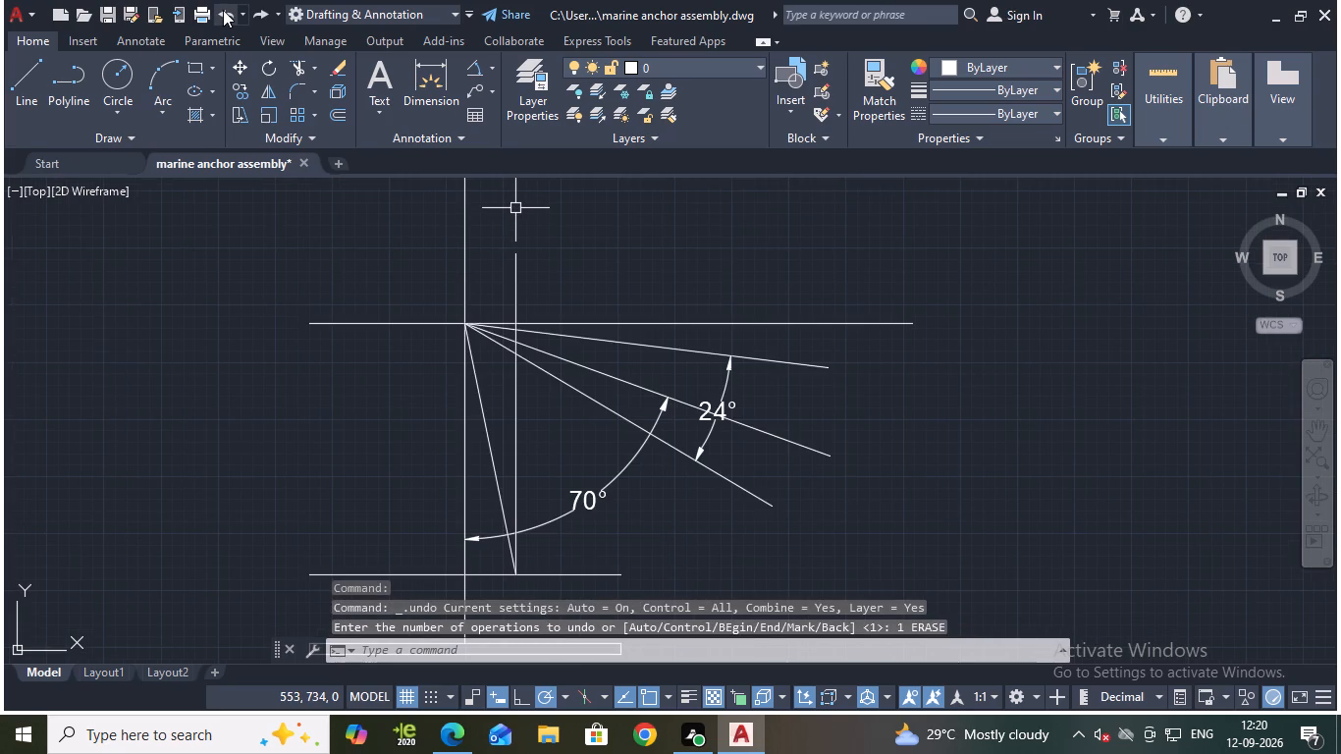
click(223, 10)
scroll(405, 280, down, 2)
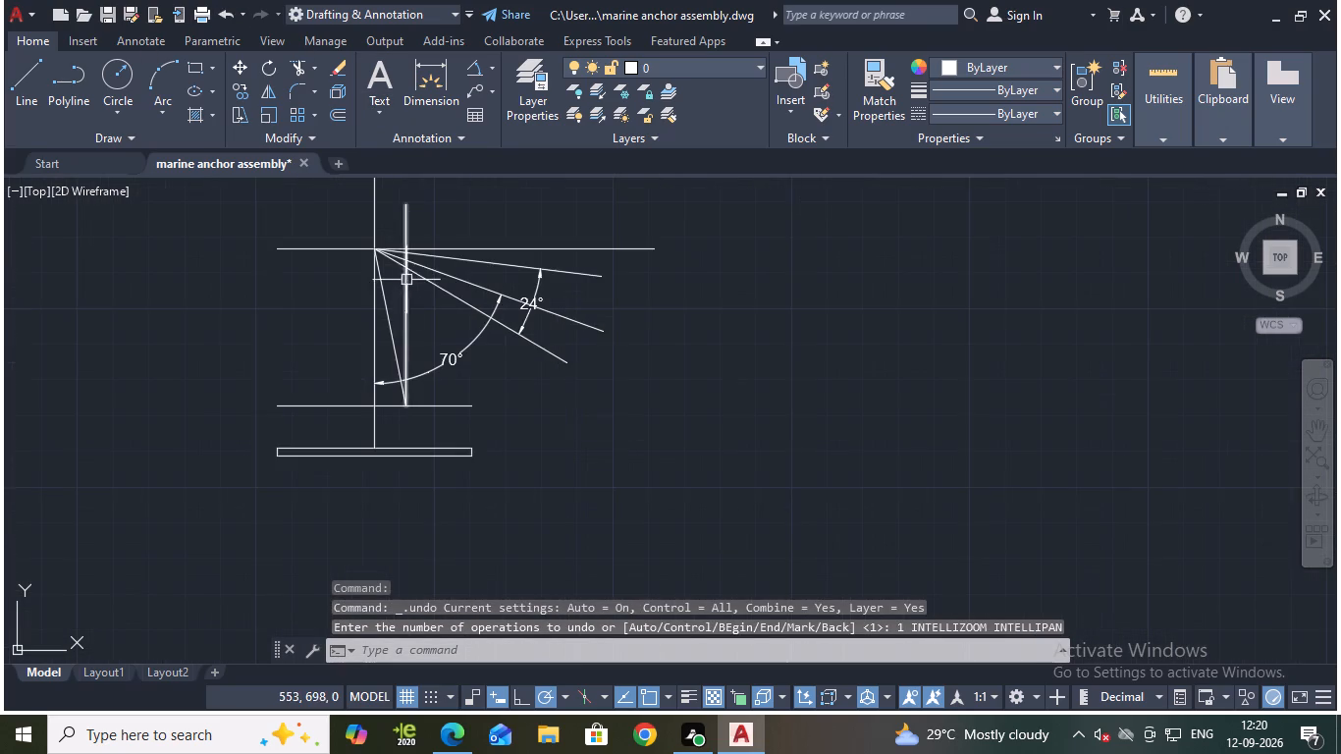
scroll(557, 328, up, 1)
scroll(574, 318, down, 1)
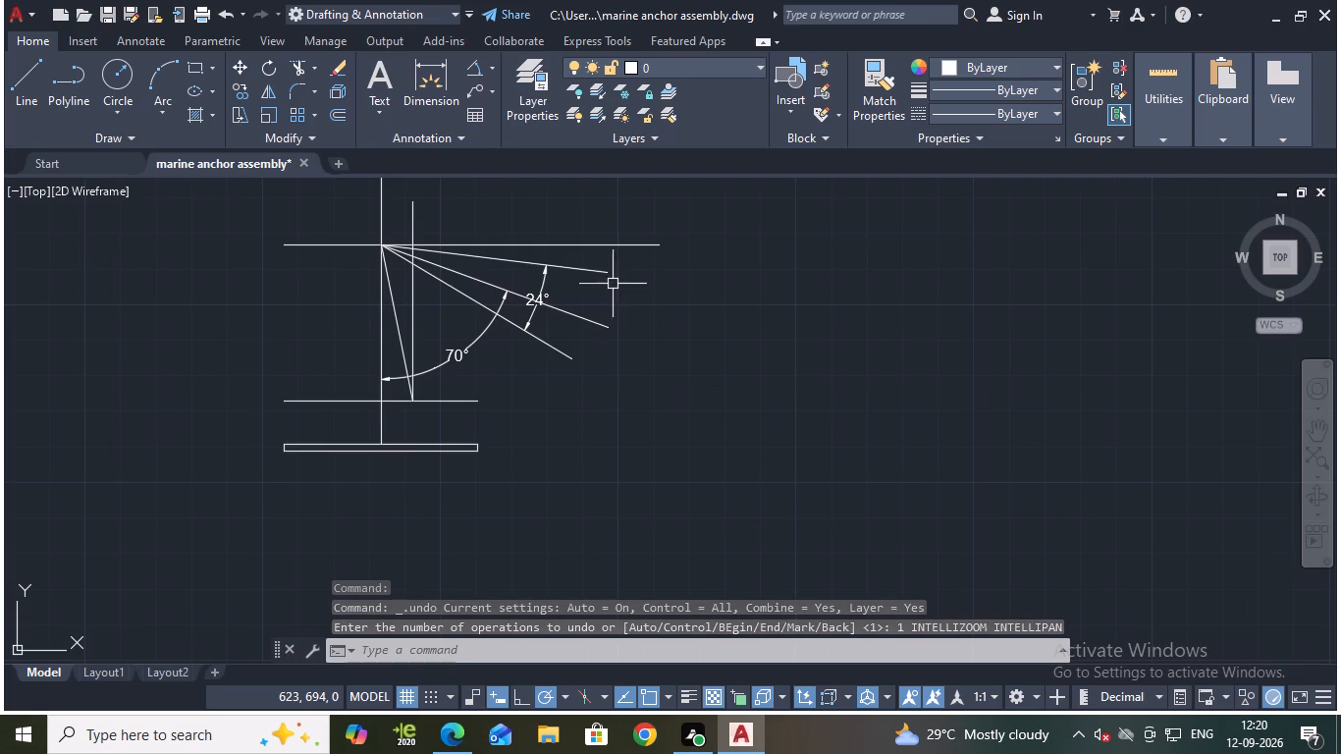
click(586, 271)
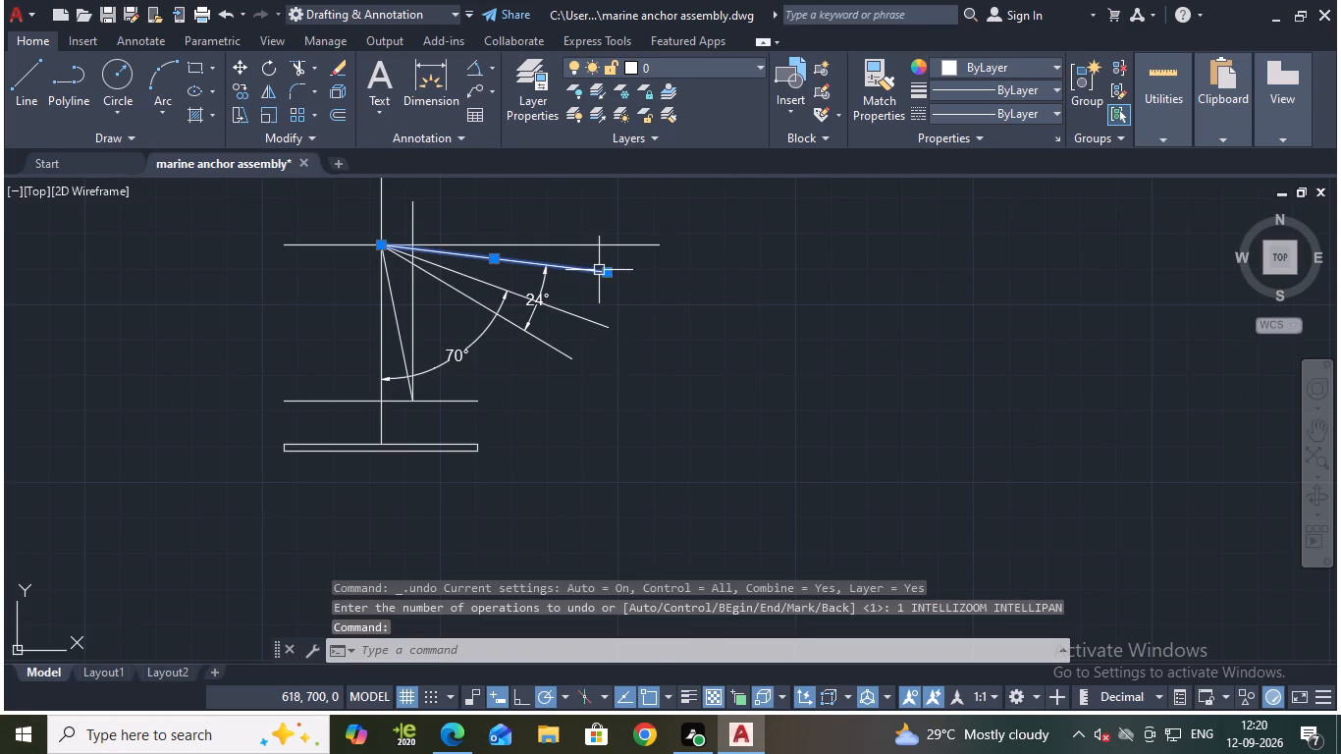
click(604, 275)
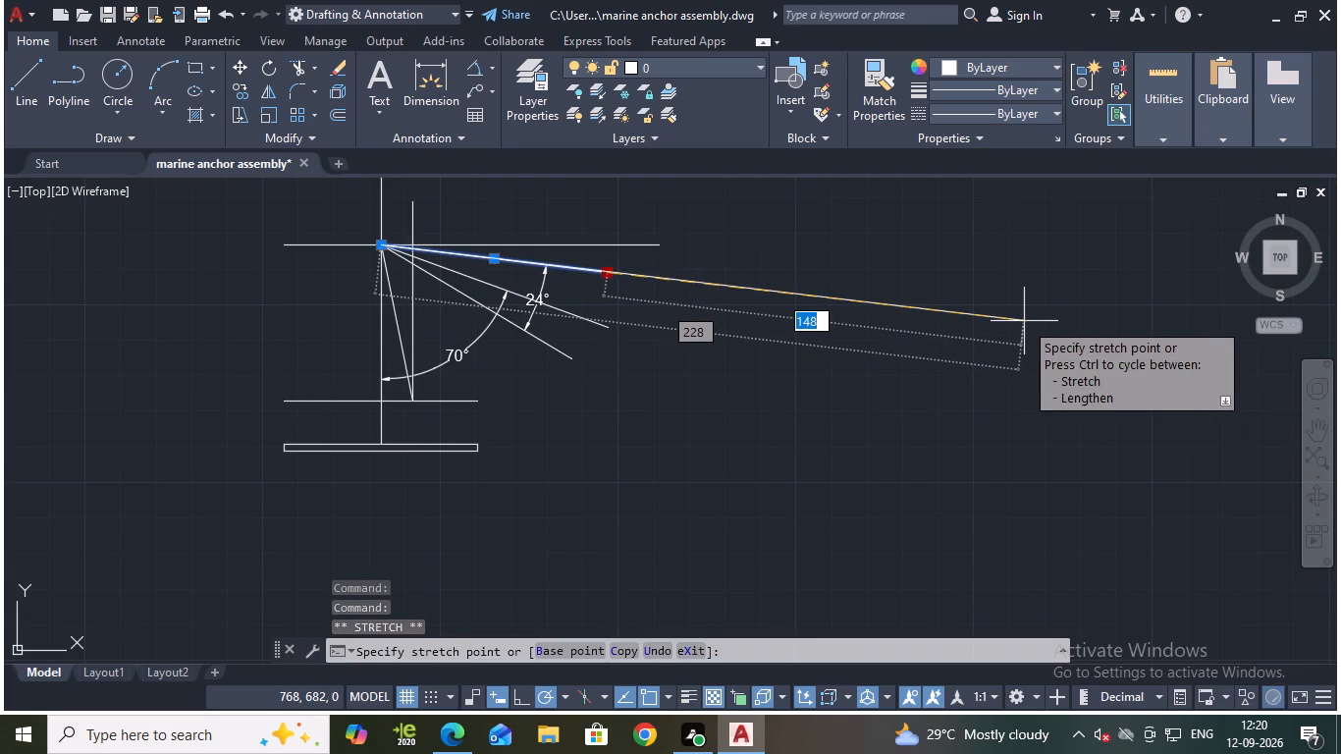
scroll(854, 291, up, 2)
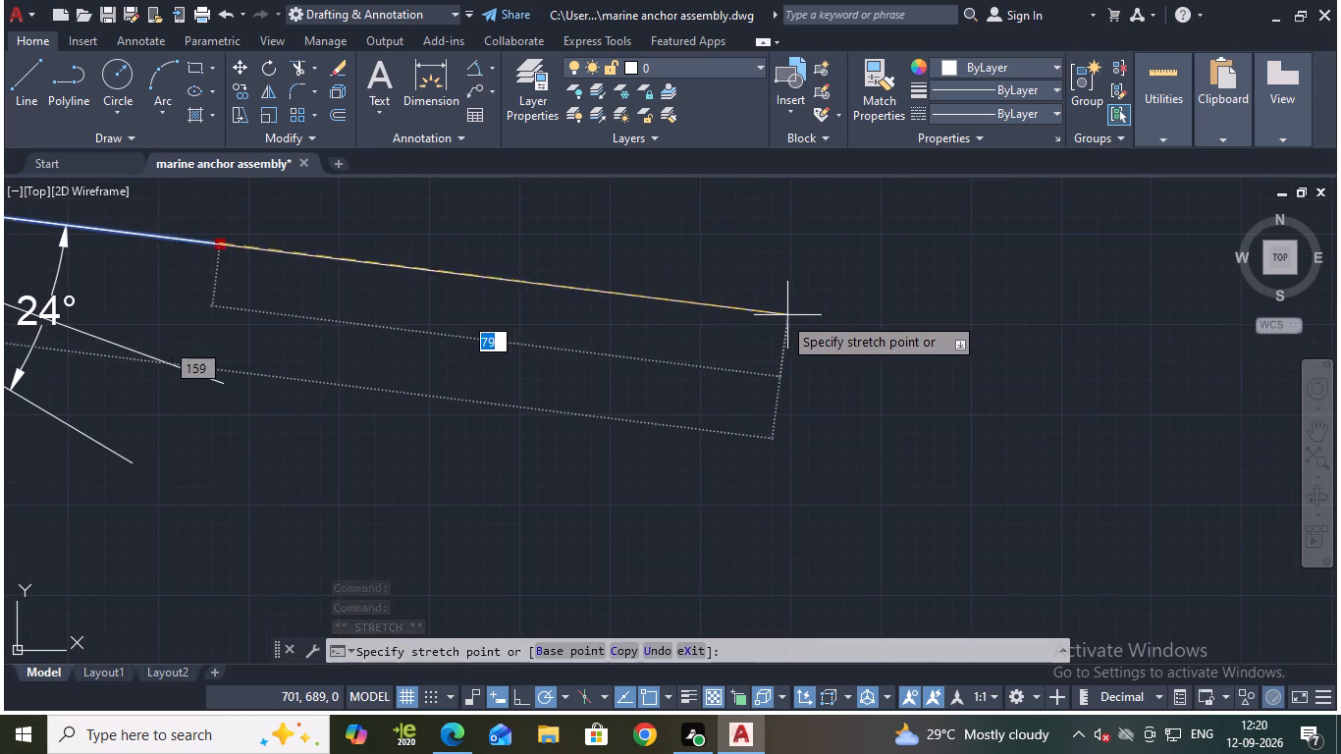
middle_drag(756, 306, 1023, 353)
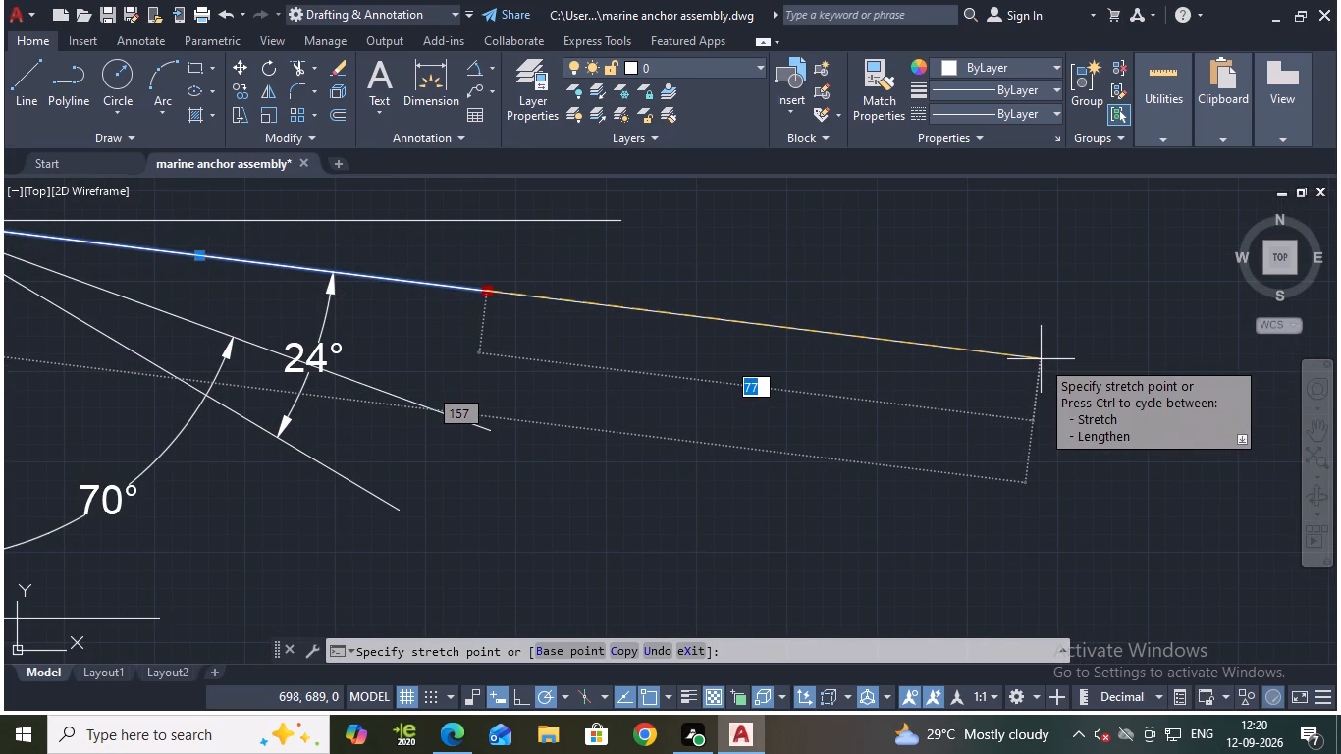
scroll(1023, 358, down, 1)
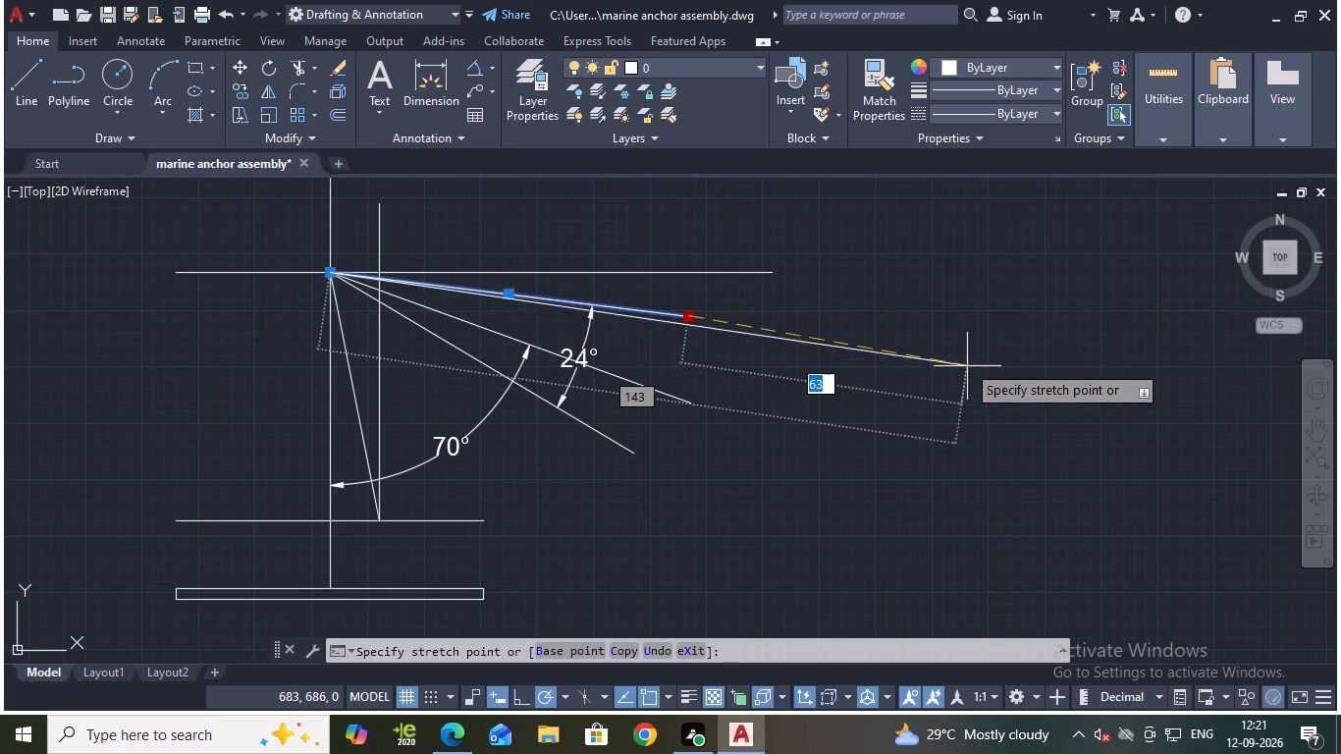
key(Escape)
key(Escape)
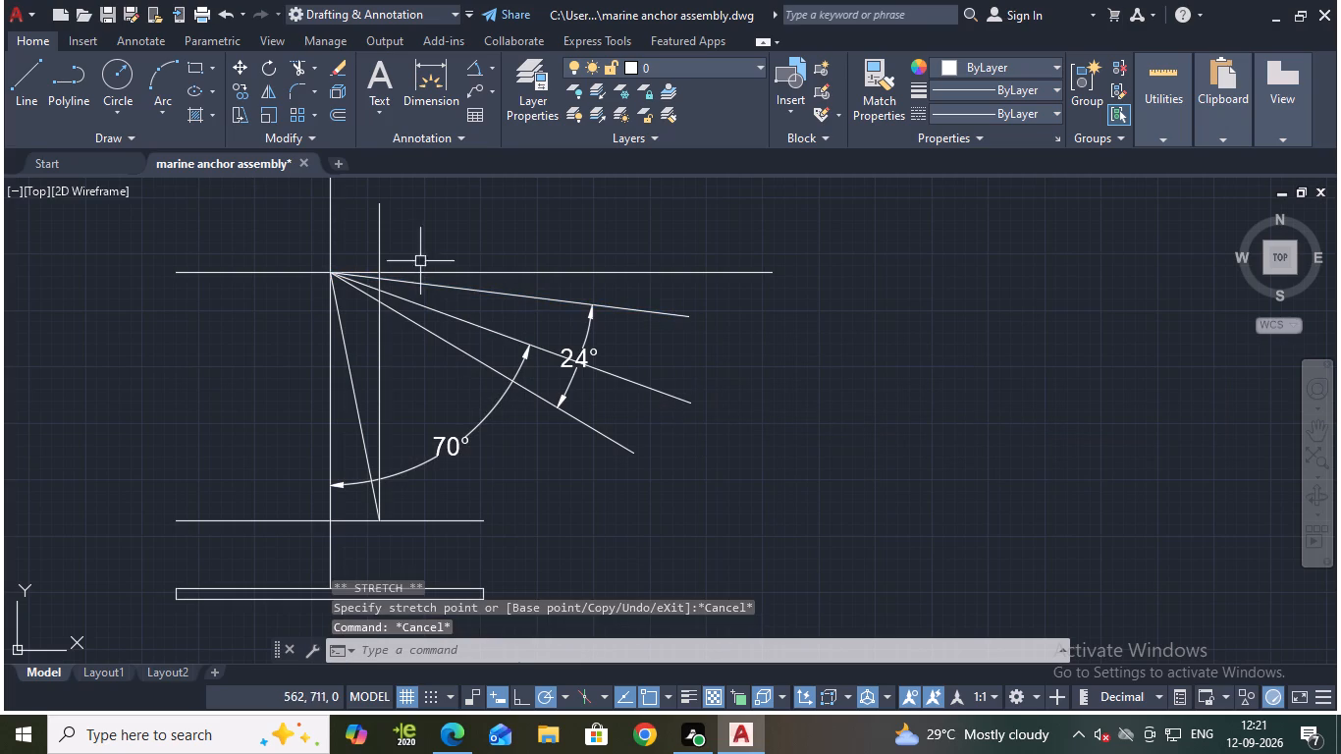
Draw a circle of radius 57 mm centred on the sloping lines' origin.
click(126, 75)
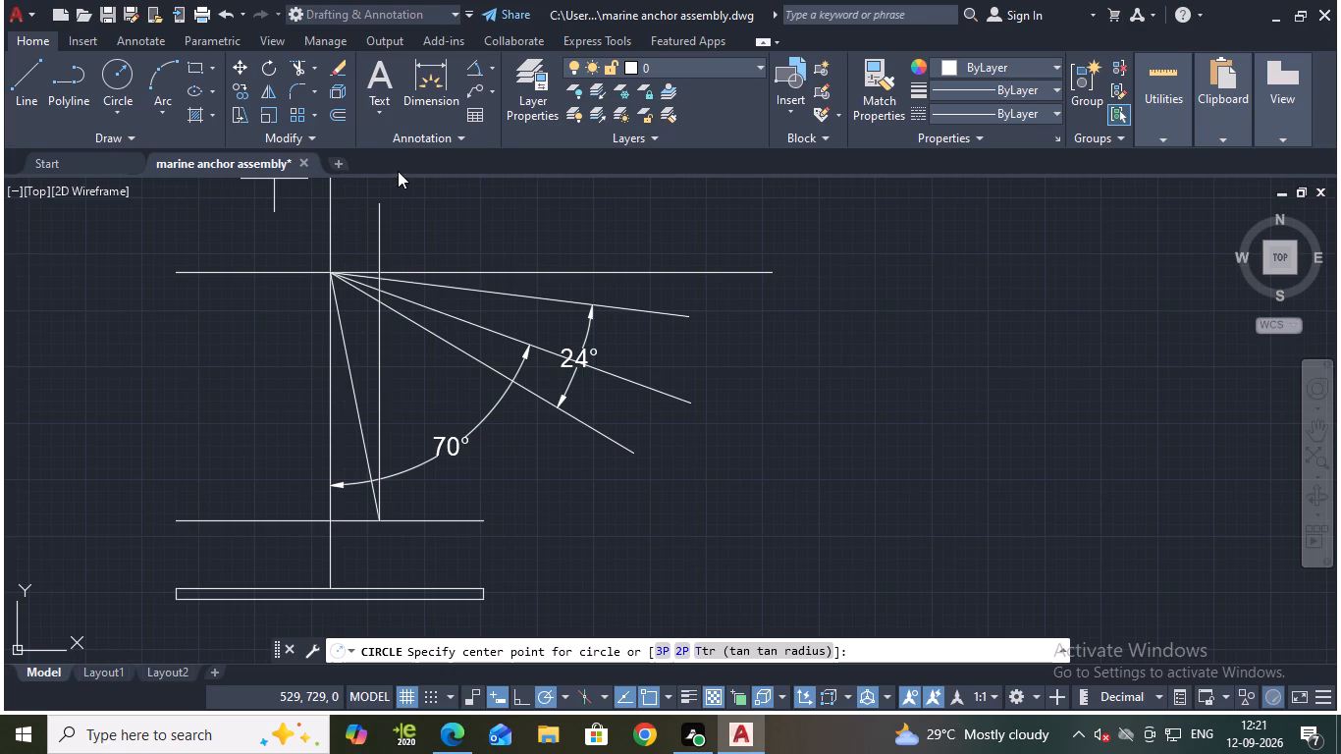
click(331, 272)
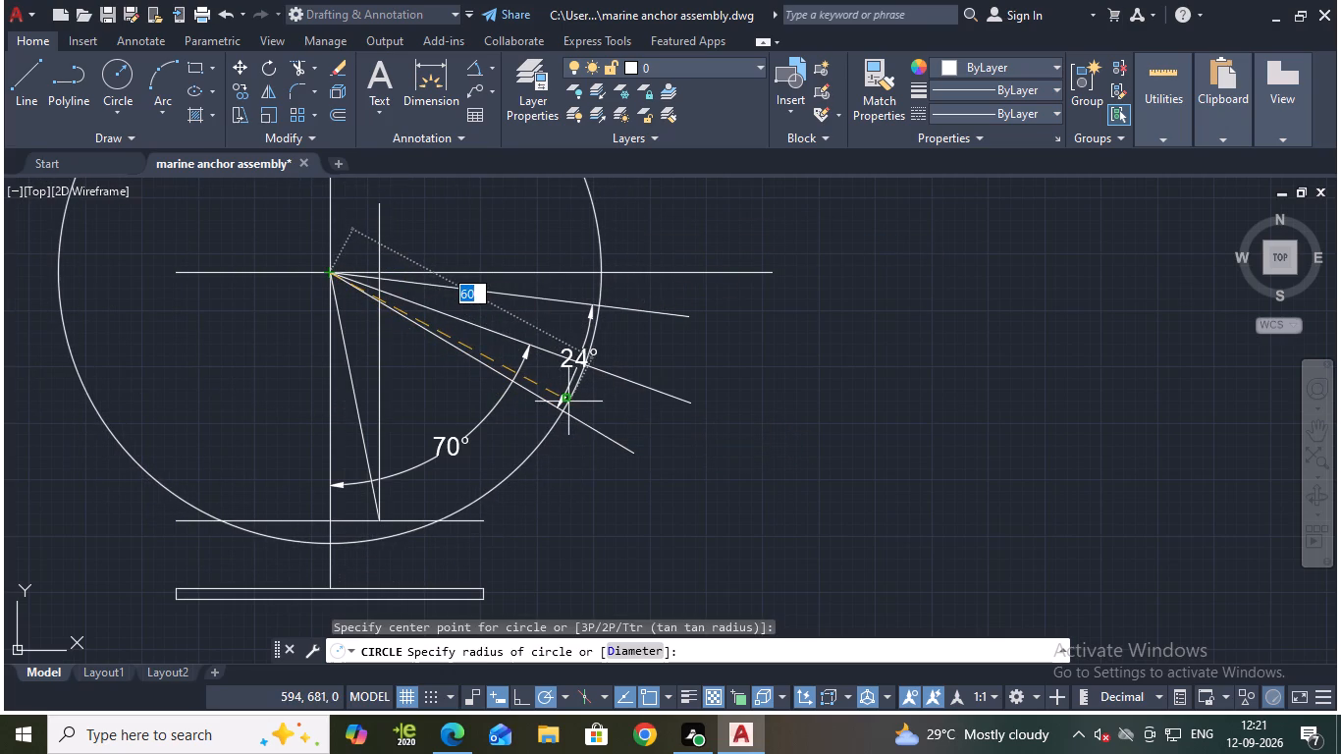
text(57)
key(Return)
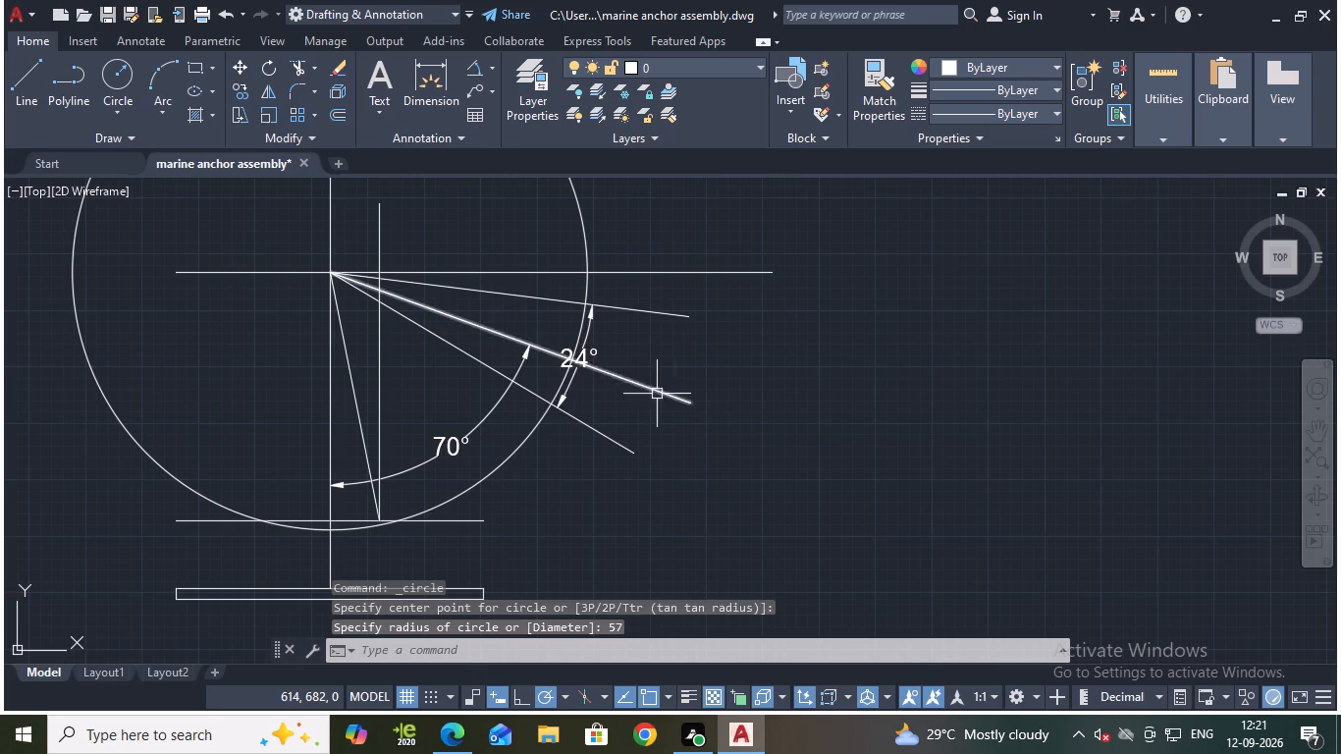
key(Escape)
Trim the ends of the three sloping lines that extend beyond the circle.
text(tr)
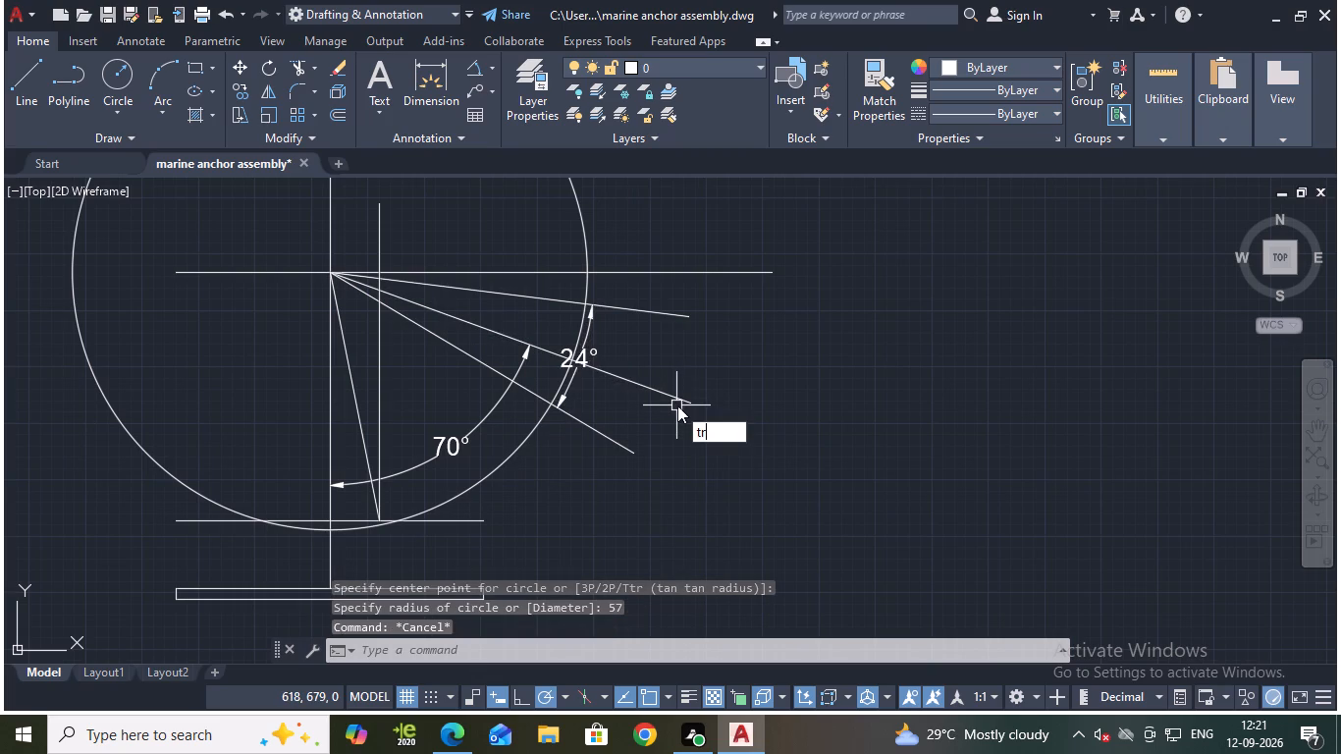
key(Return)
drag(582, 447, 575, 467)
drag(570, 488, 626, 350)
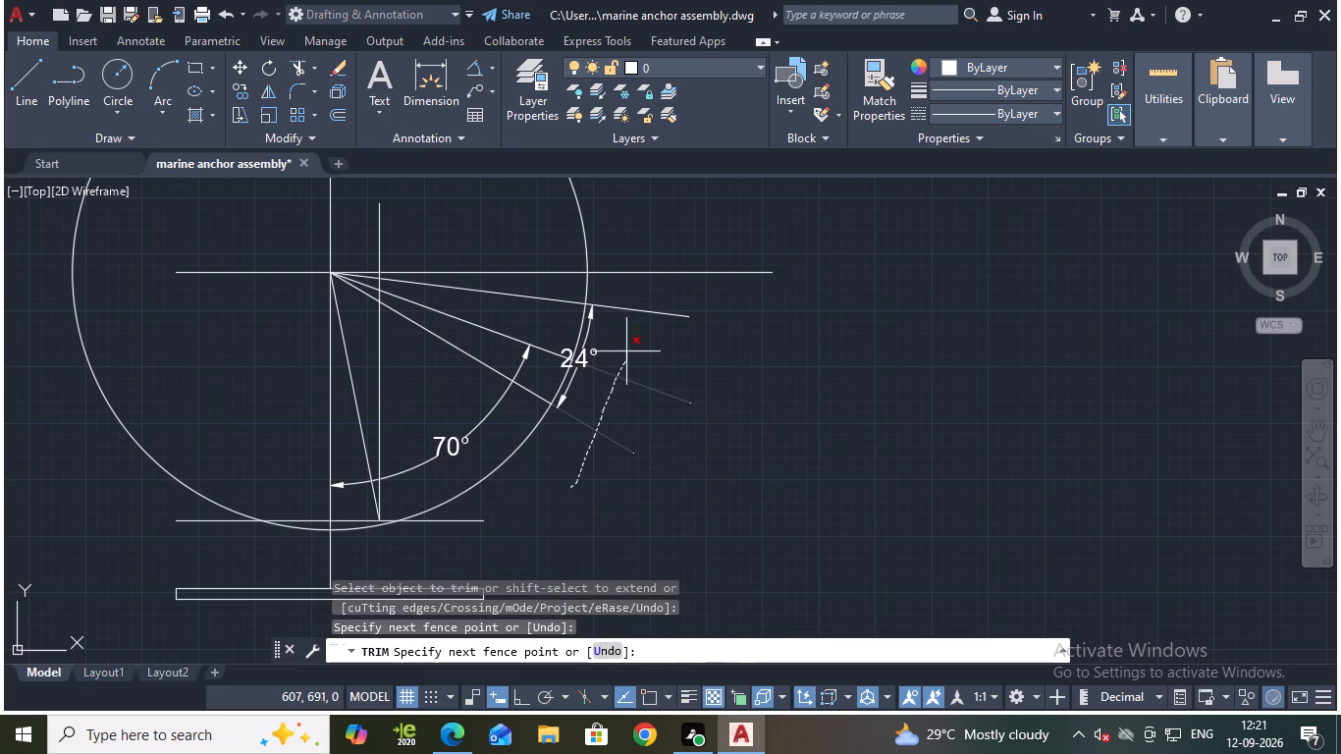
drag(626, 350, 624, 295)
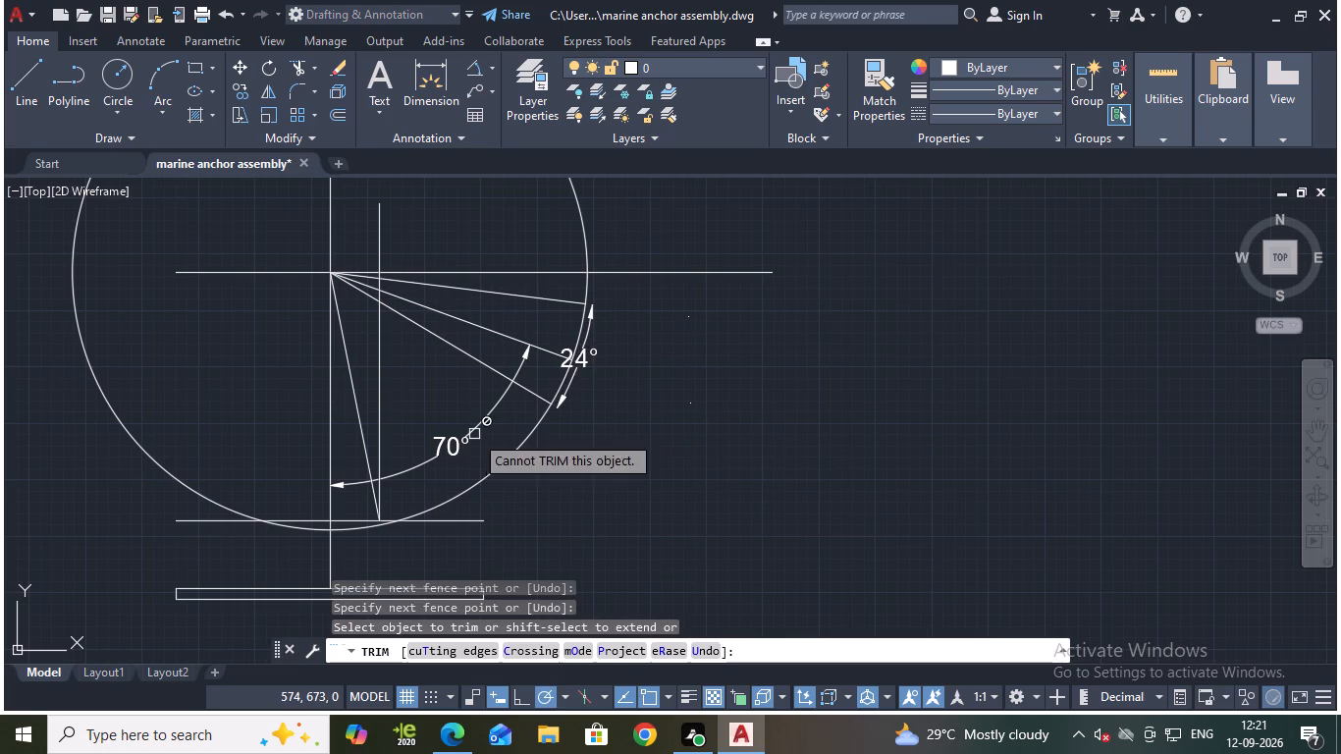
key(Escape)
Erase the 70° angular dimension.
click(462, 442)
key(Delete)
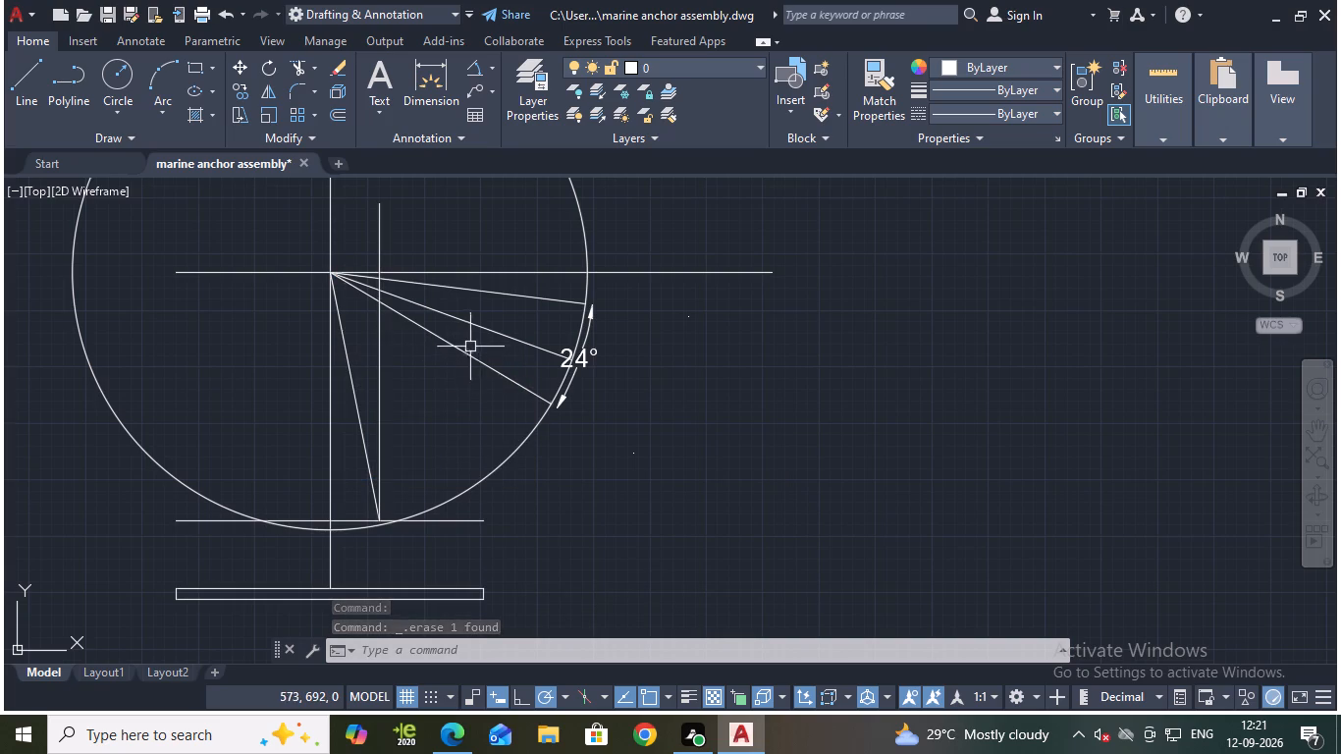
Erase the steep line running down from the sloping lines' origin and the 24° angular dimension.
click(356, 425)
key(Delete)
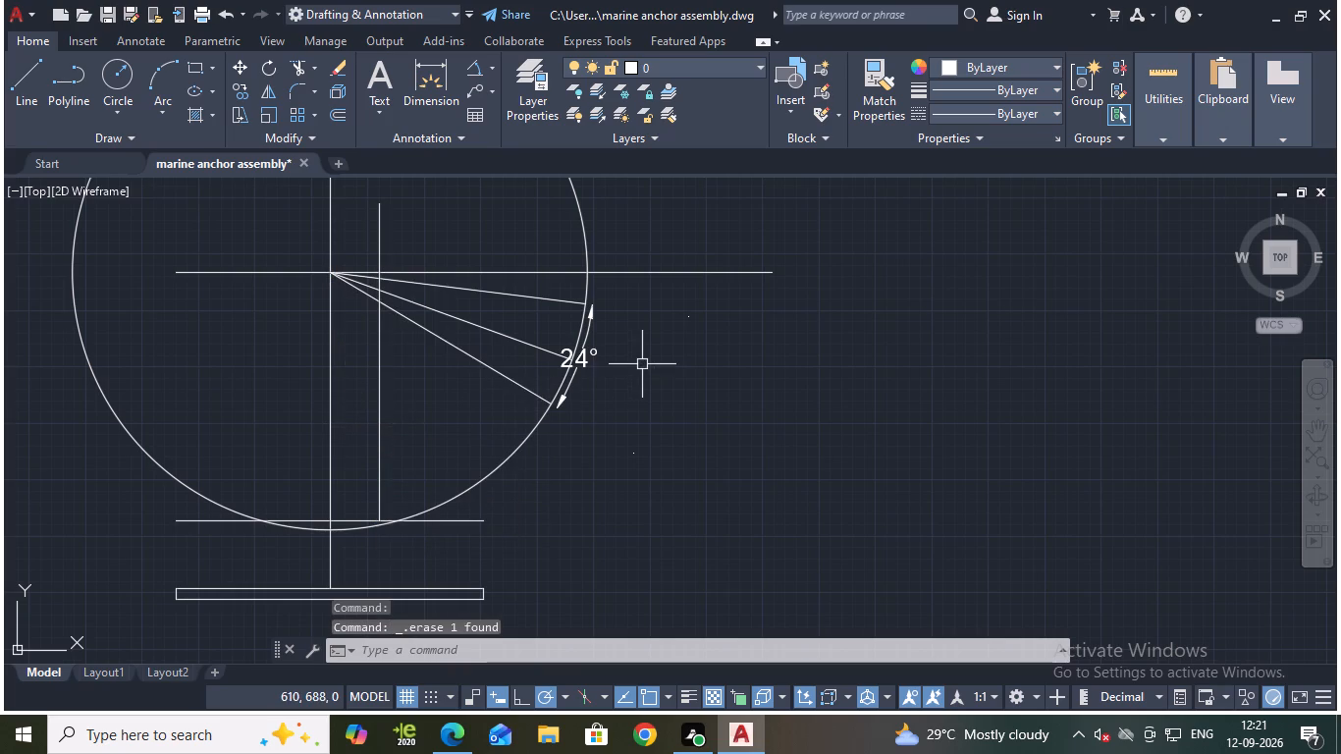
click(583, 363)
key(Delete)
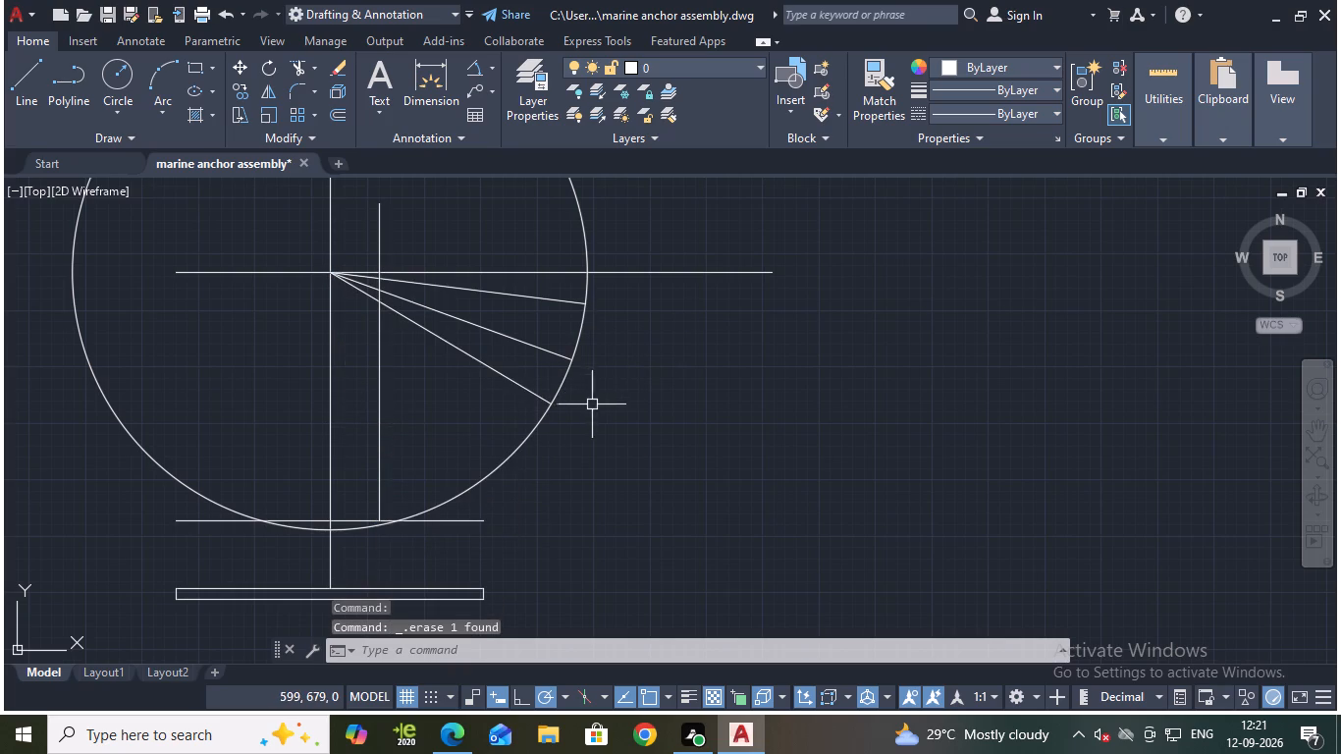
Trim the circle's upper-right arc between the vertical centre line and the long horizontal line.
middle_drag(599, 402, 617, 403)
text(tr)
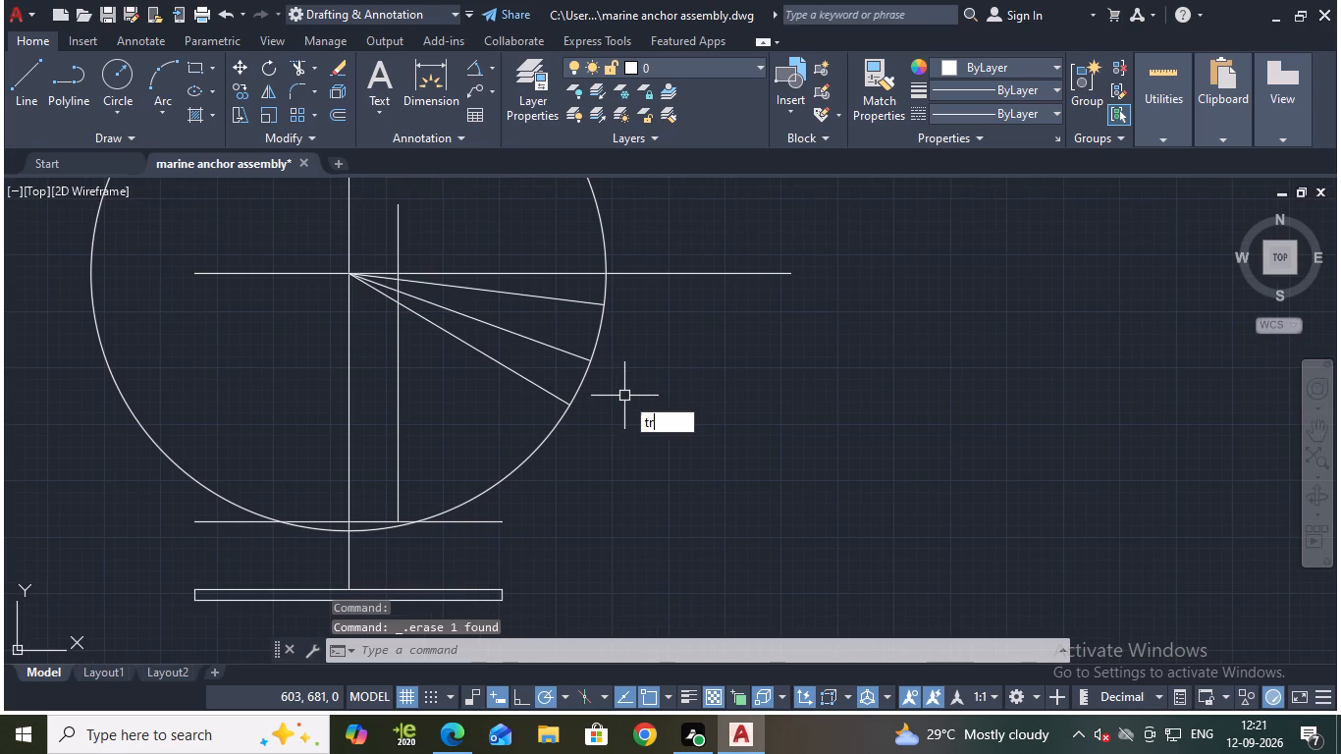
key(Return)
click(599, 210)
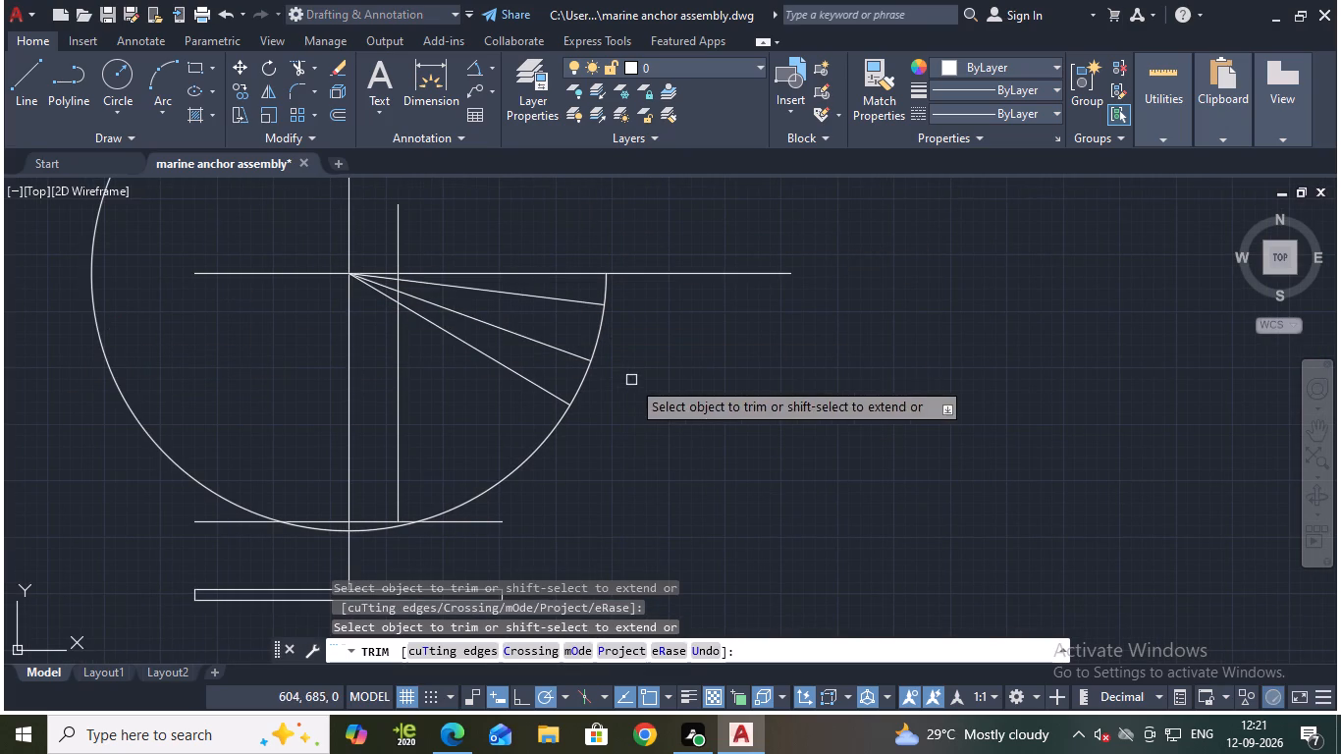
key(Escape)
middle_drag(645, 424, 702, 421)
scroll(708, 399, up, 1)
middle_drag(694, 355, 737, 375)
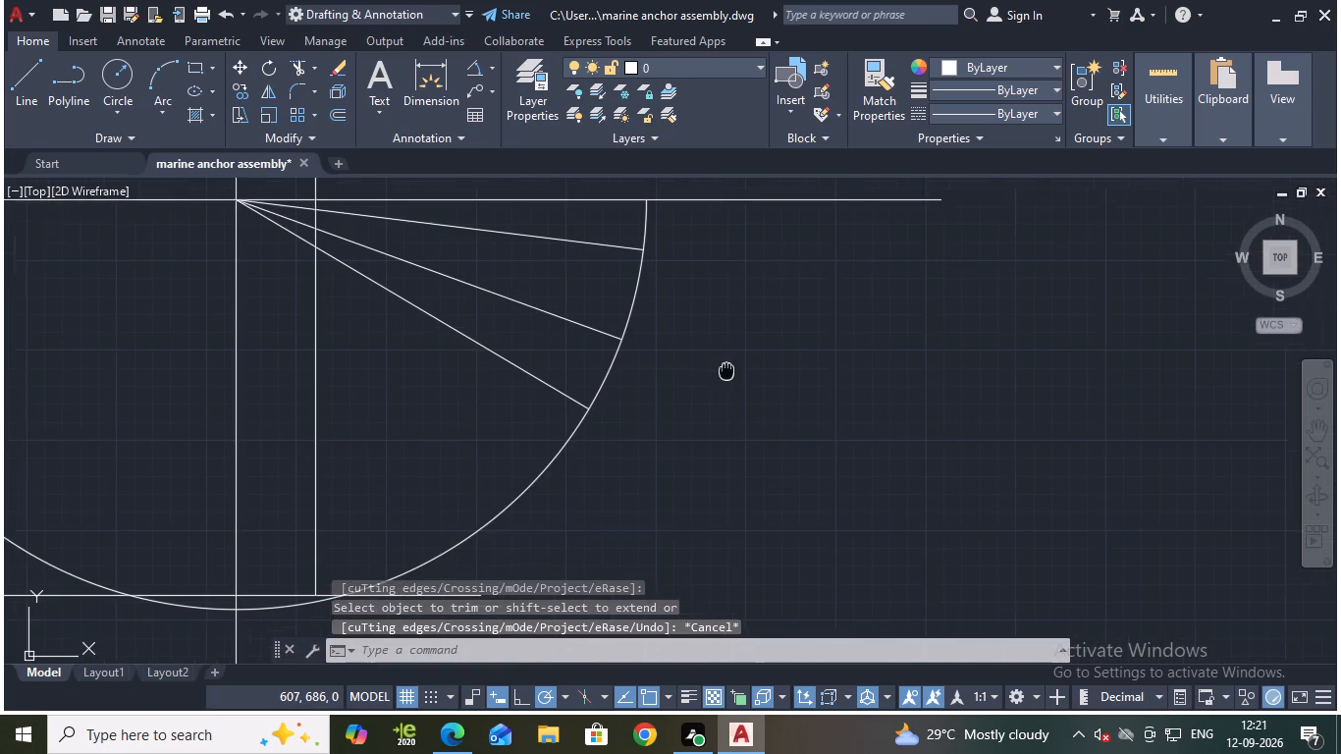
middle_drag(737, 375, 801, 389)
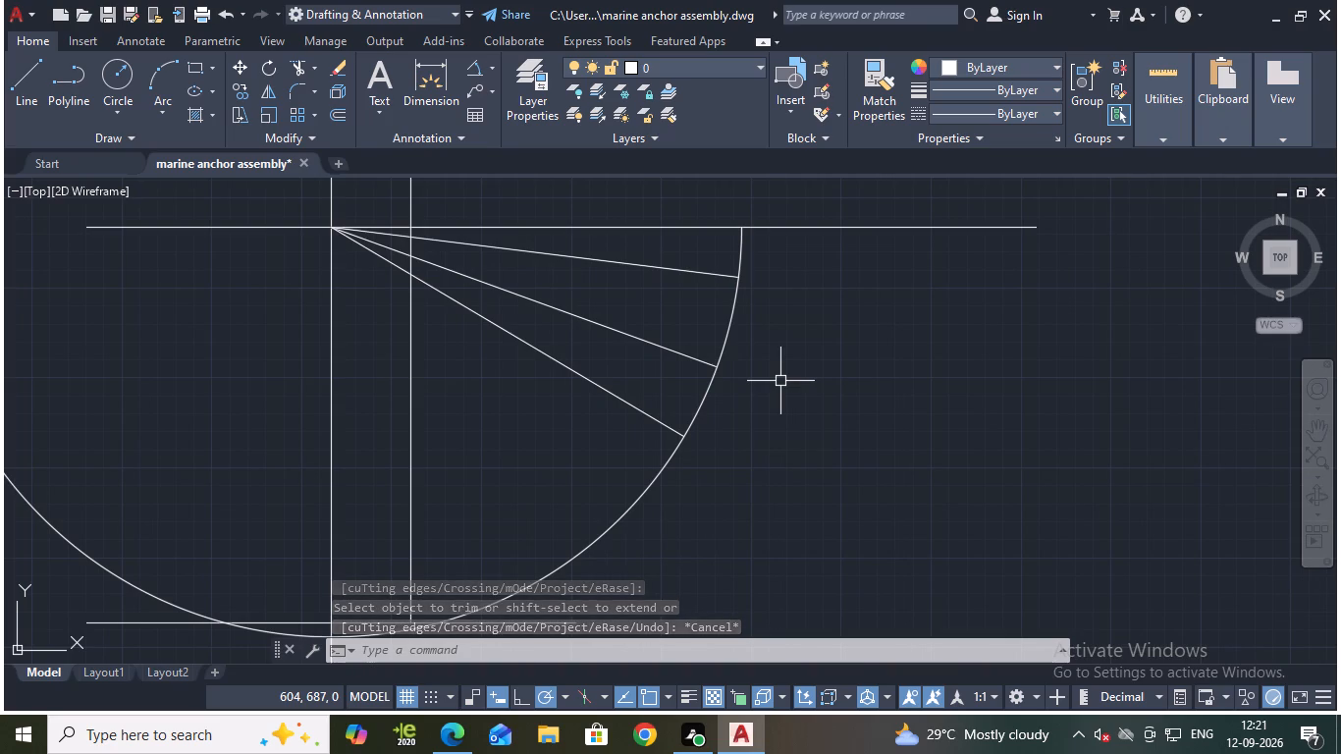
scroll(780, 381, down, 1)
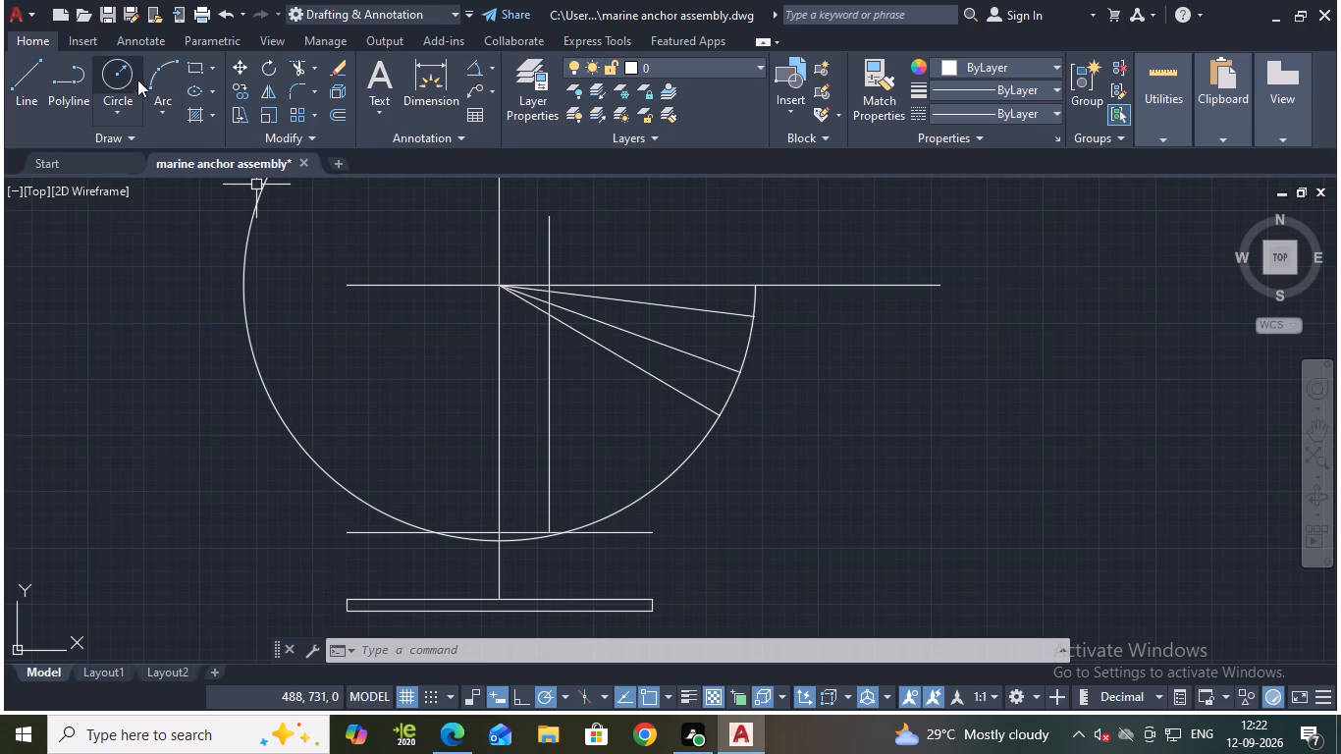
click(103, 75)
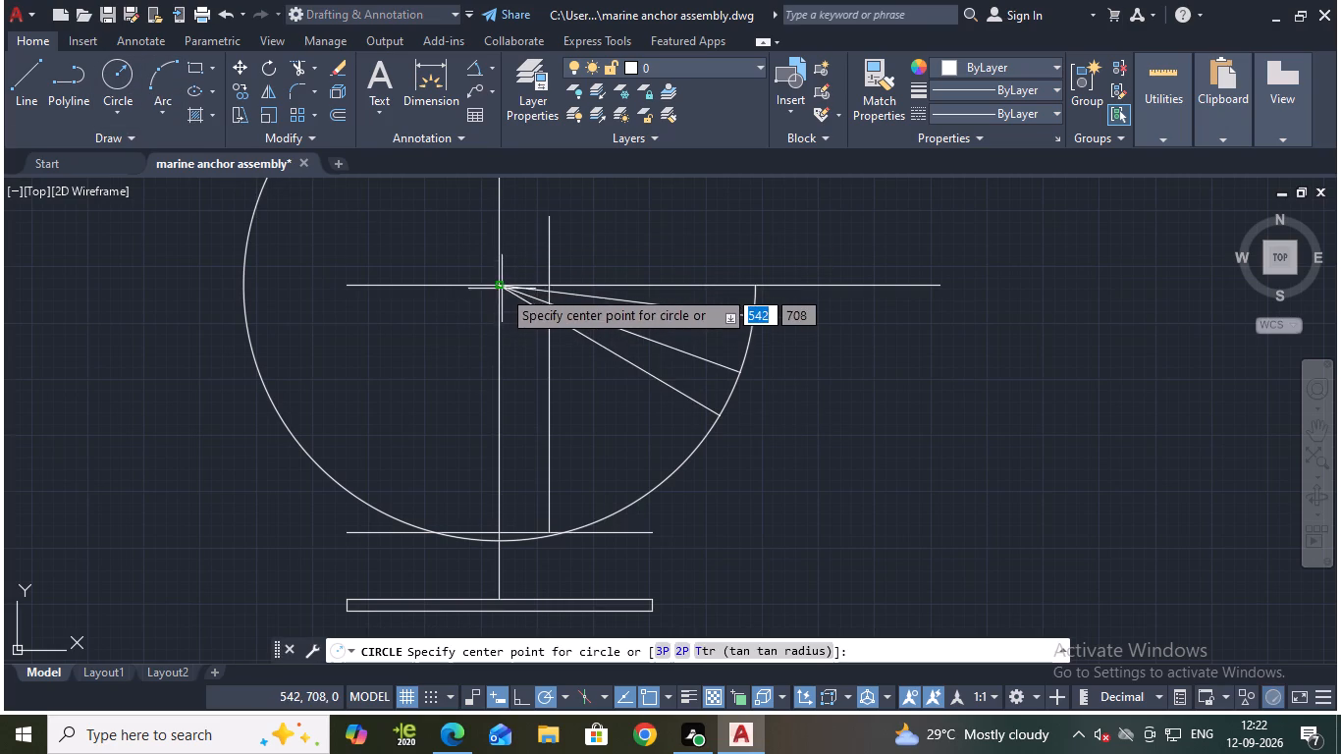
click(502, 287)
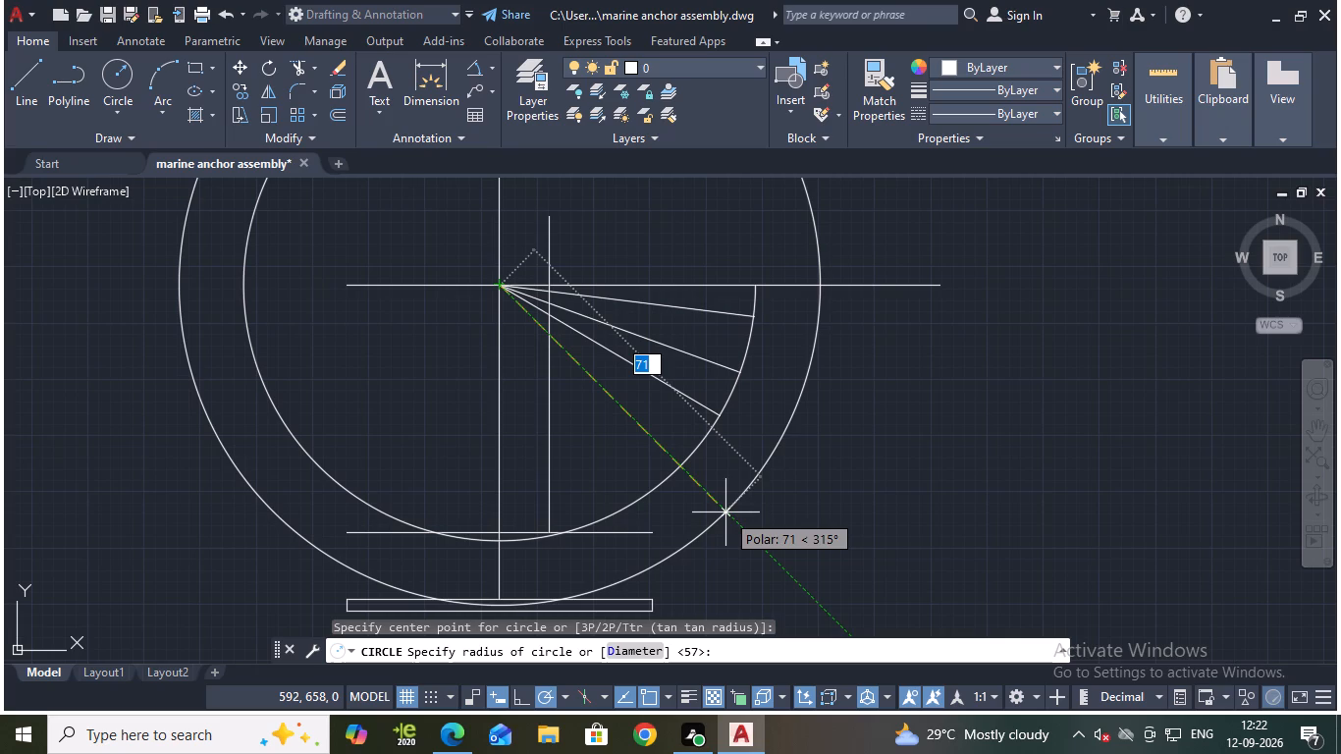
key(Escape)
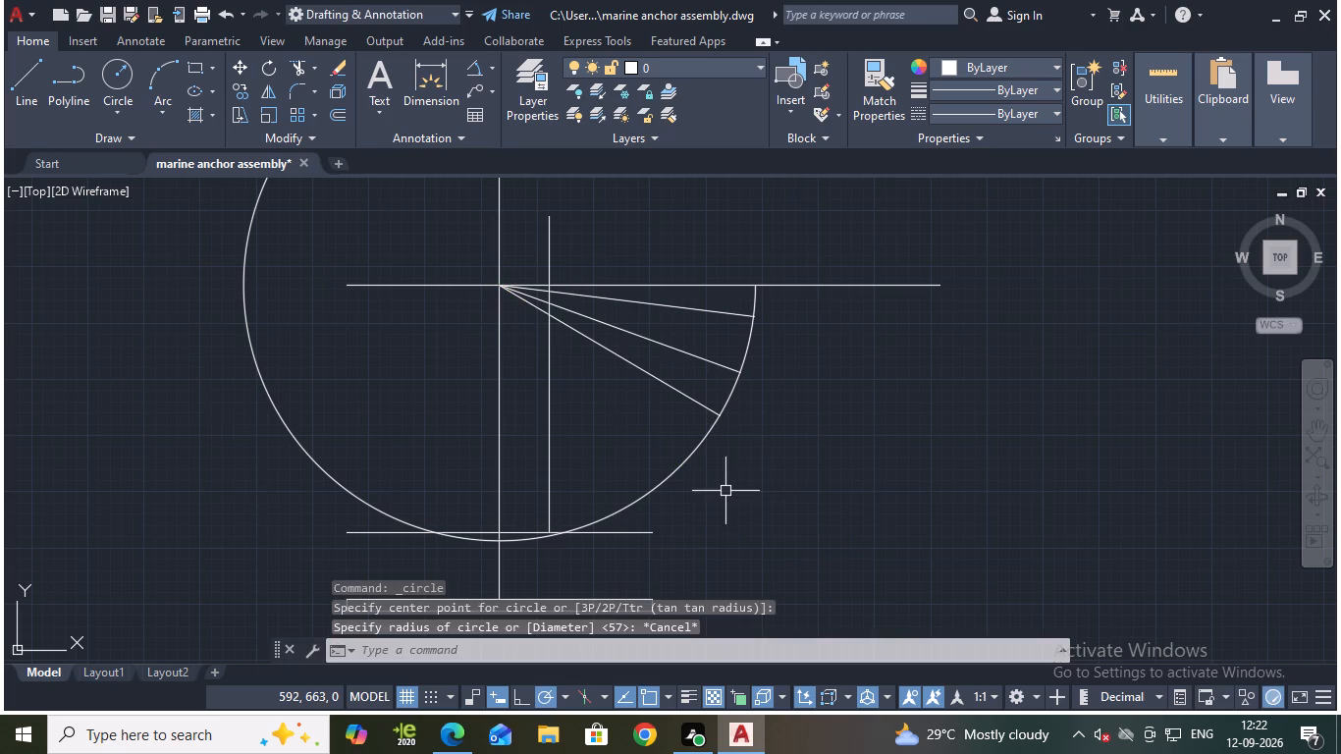
Draw a circle of radius 70 mm centred on the sloping lines' origin, reaching the centre line's lower end on the base rectangle.
middle_drag(649, 503, 655, 488)
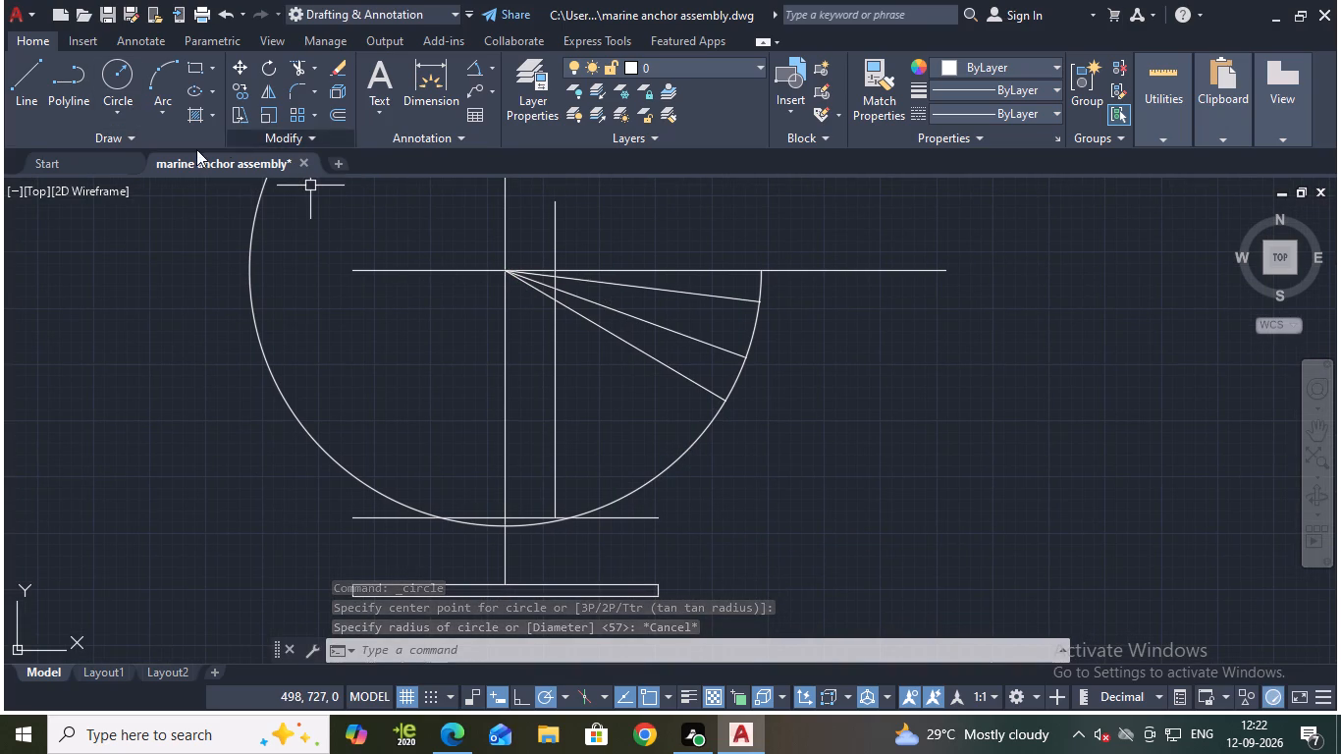
click(124, 72)
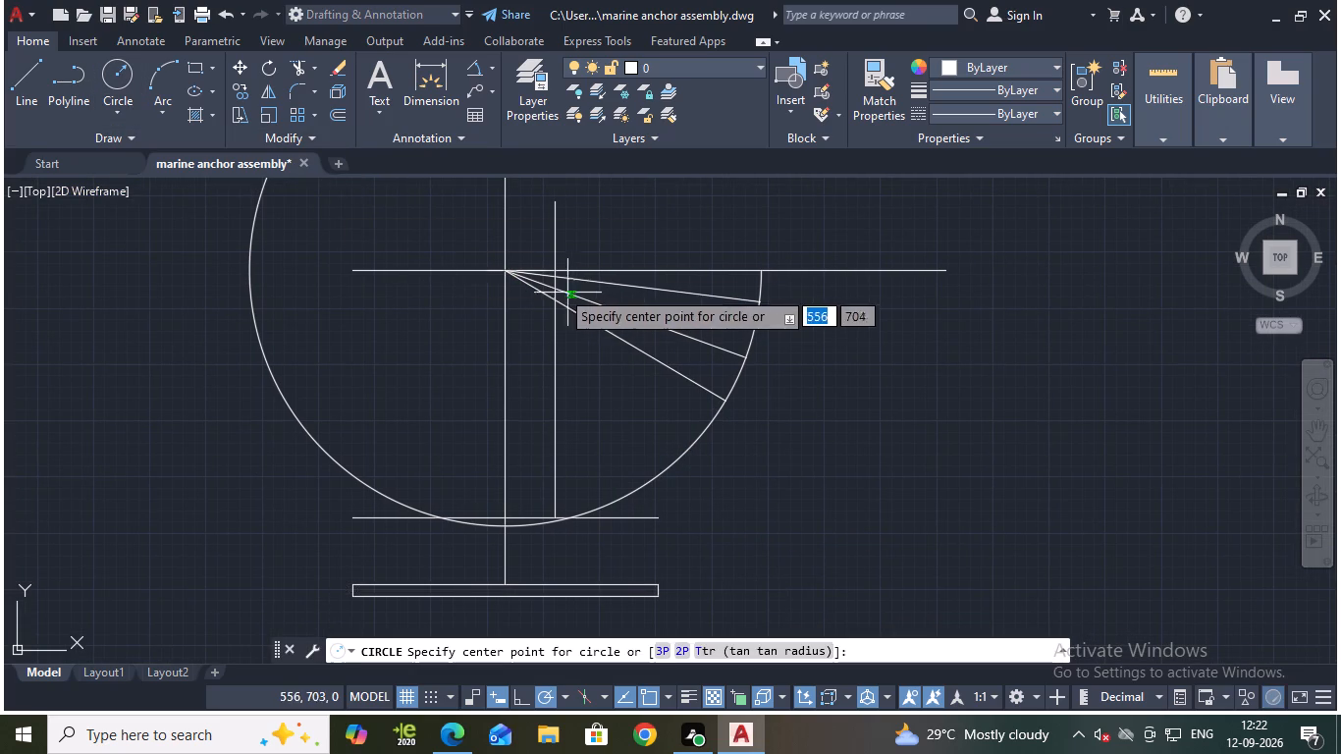
click(506, 273)
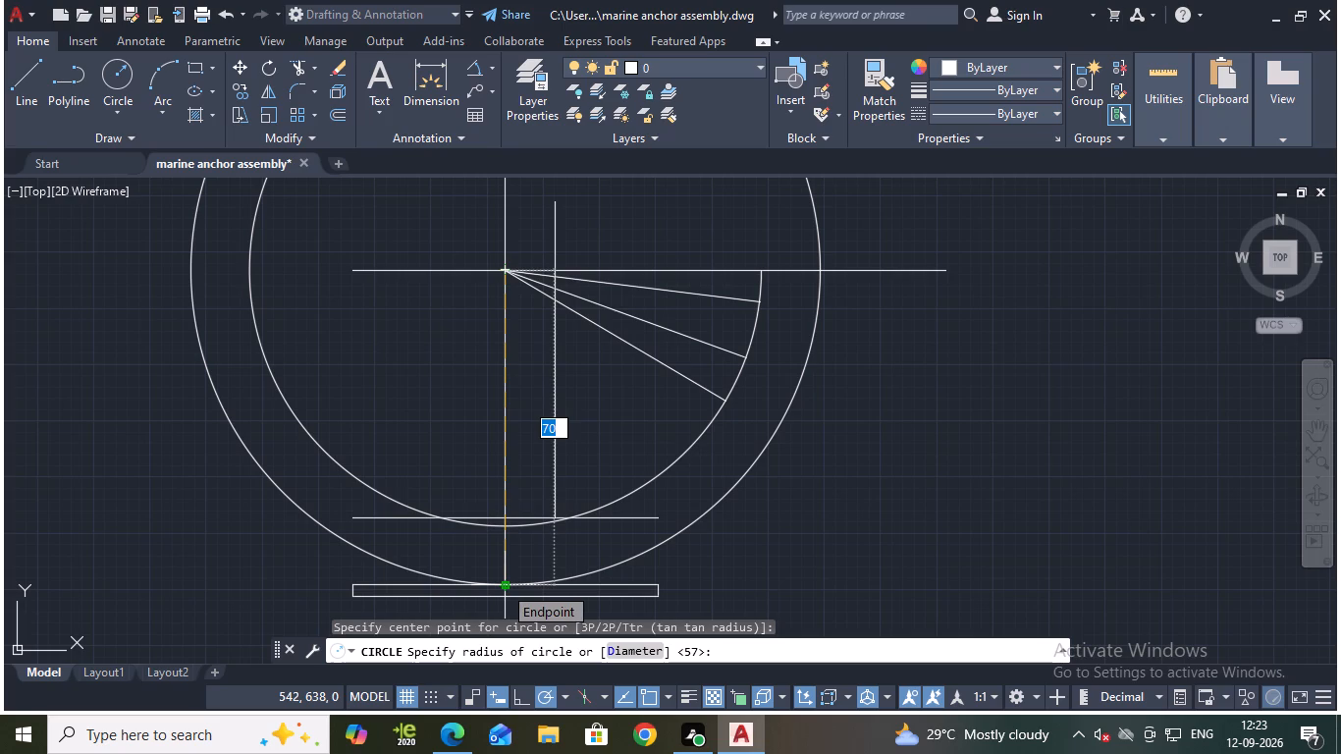
click(503, 585)
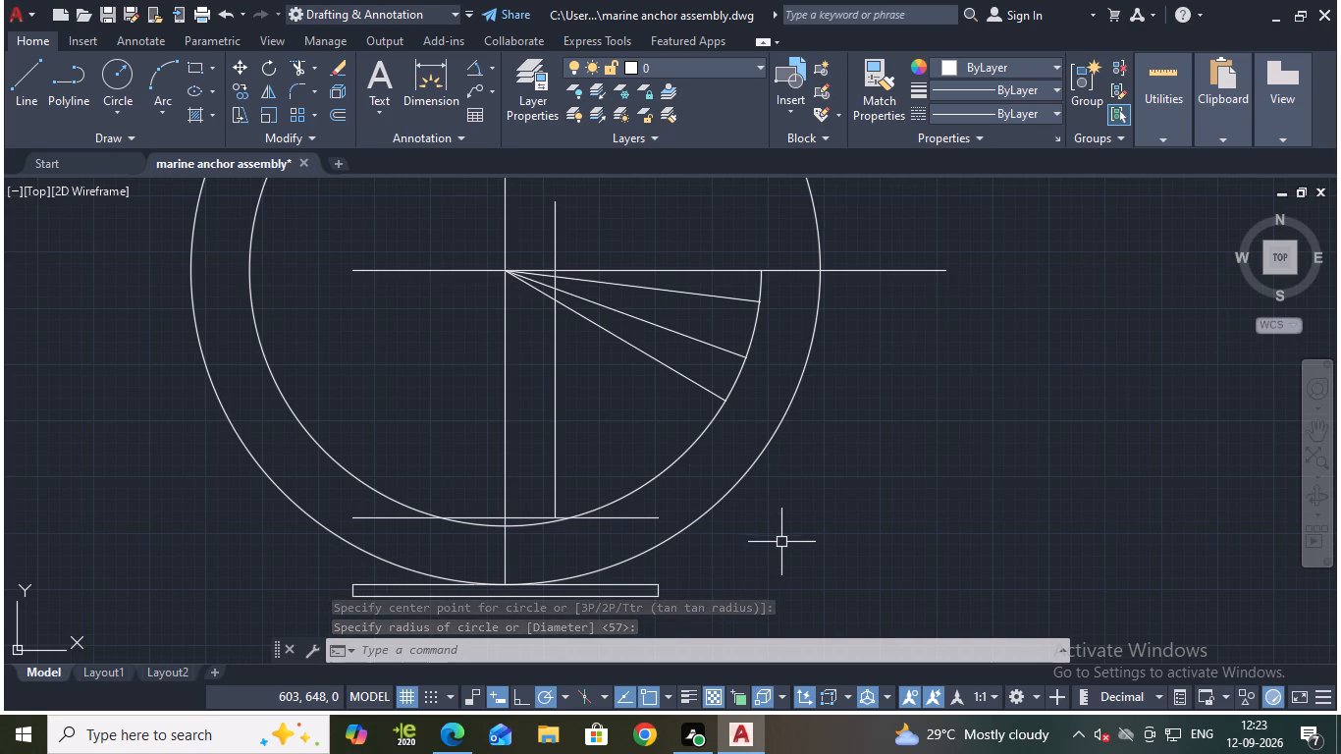
Erase the partly trimmed inner circle of radius 57 mm.
middle_drag(818, 549, 852, 535)
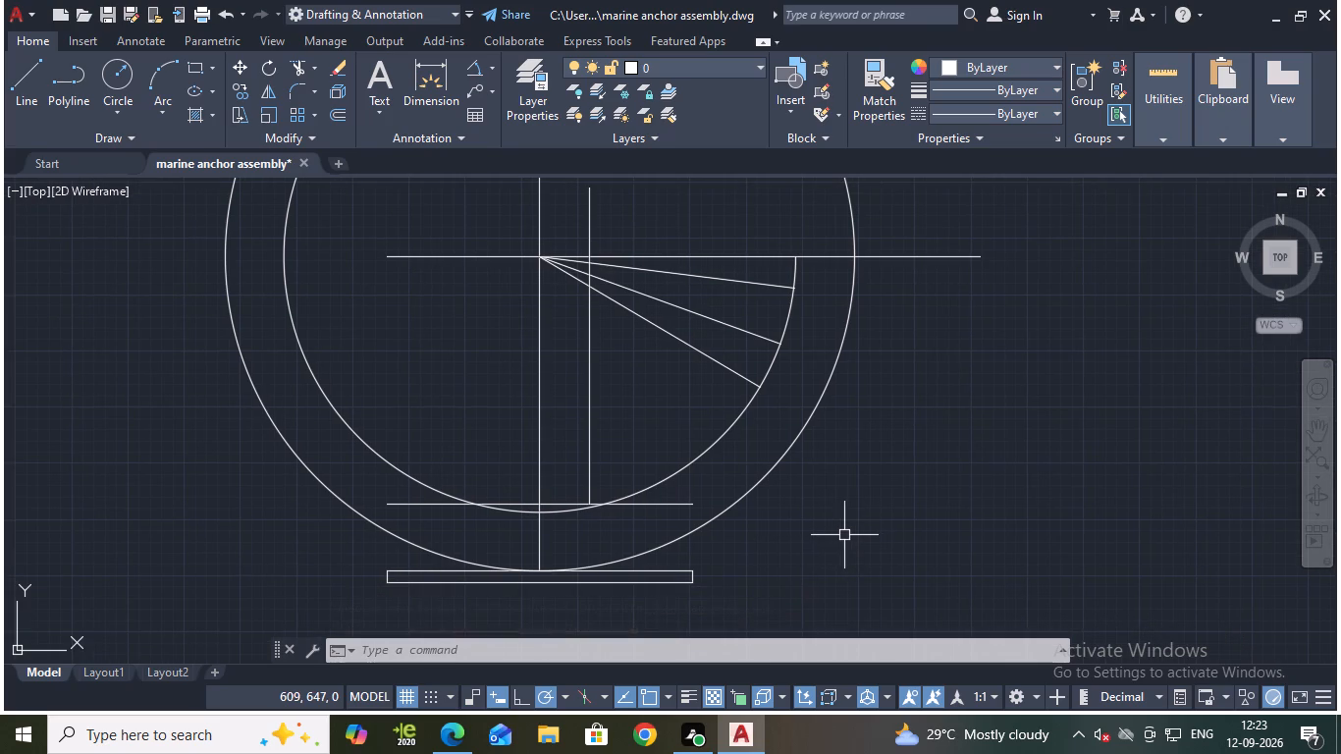
click(704, 464)
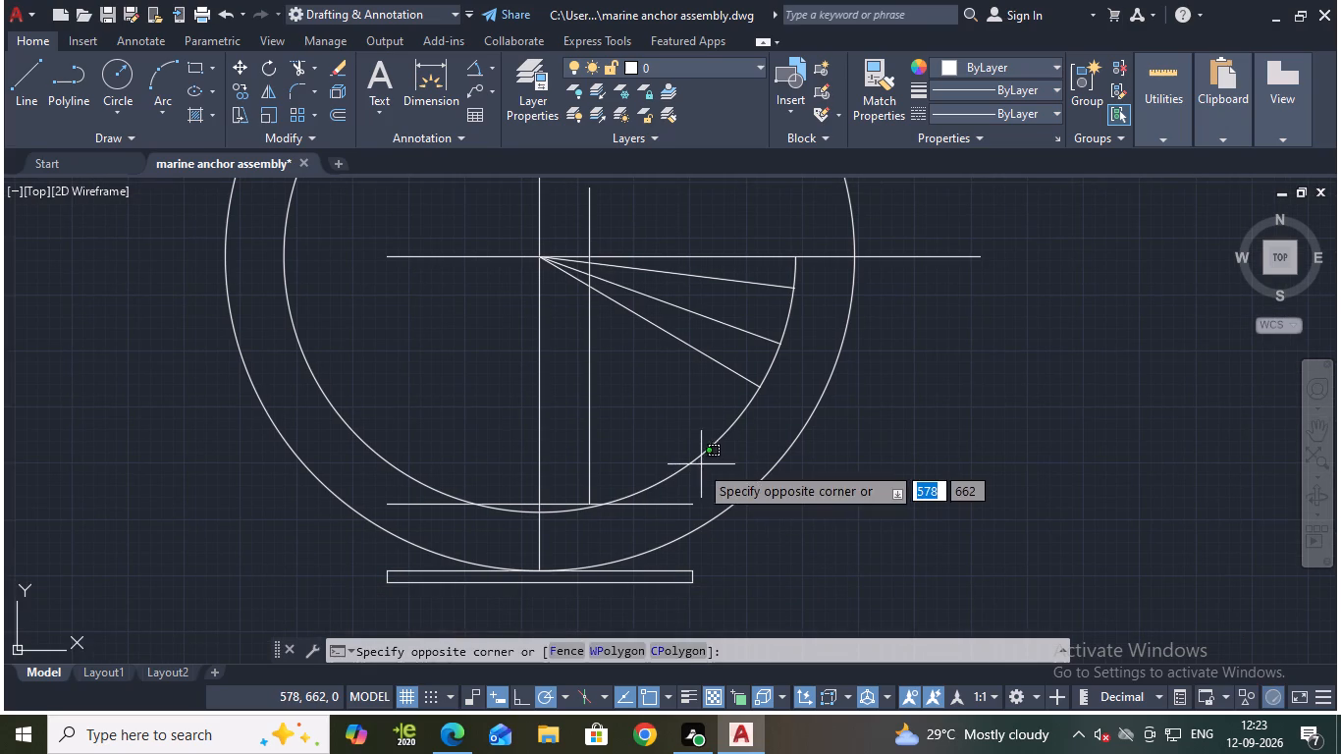
click(693, 464)
click(684, 460)
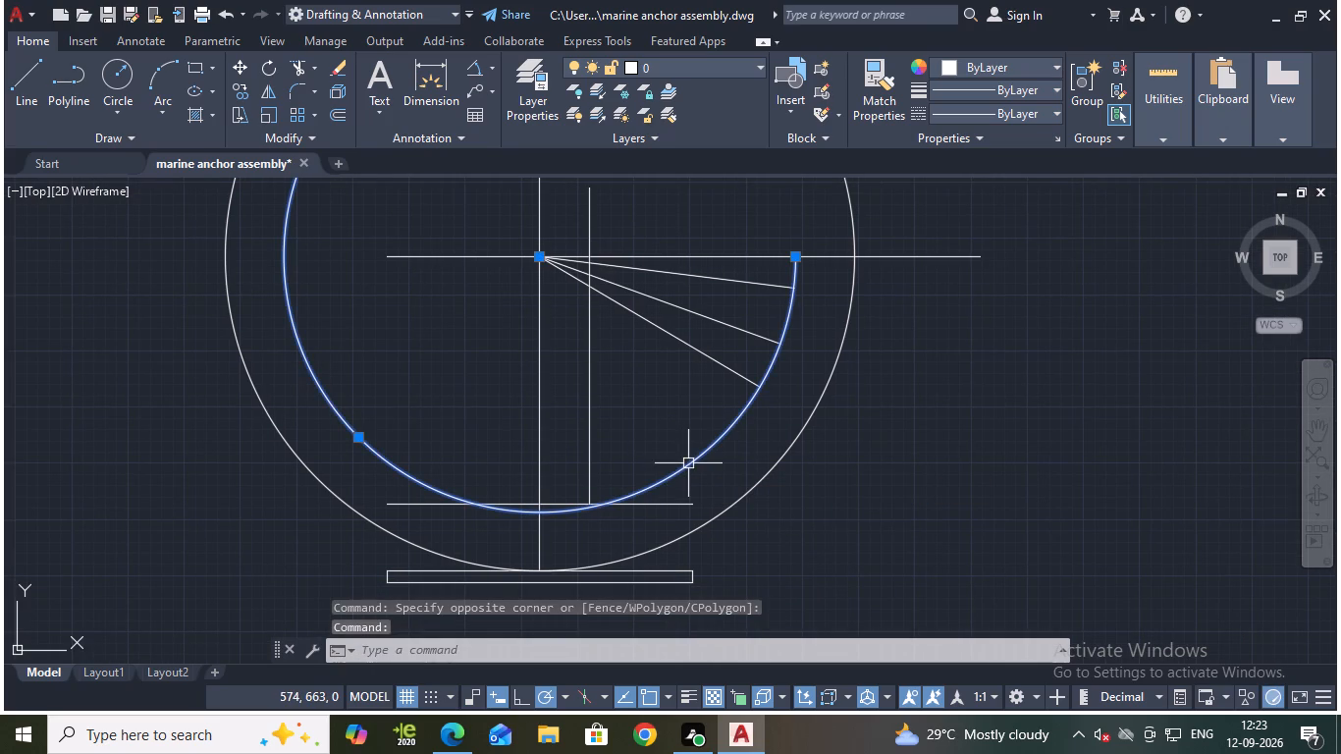
key(e)
key(Return)
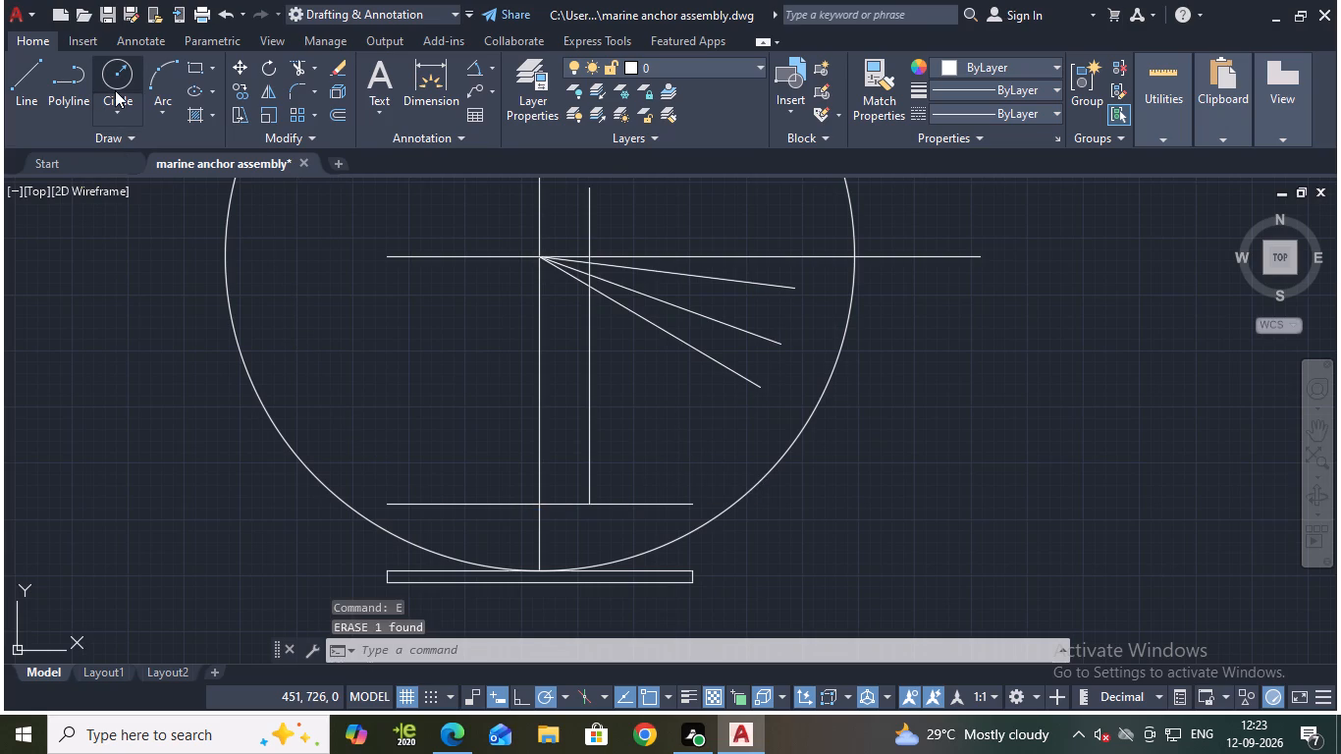
Draw another circle centred on the sloping lines' origin, inside the radius 70 mm circle.
click(117, 81)
click(540, 256)
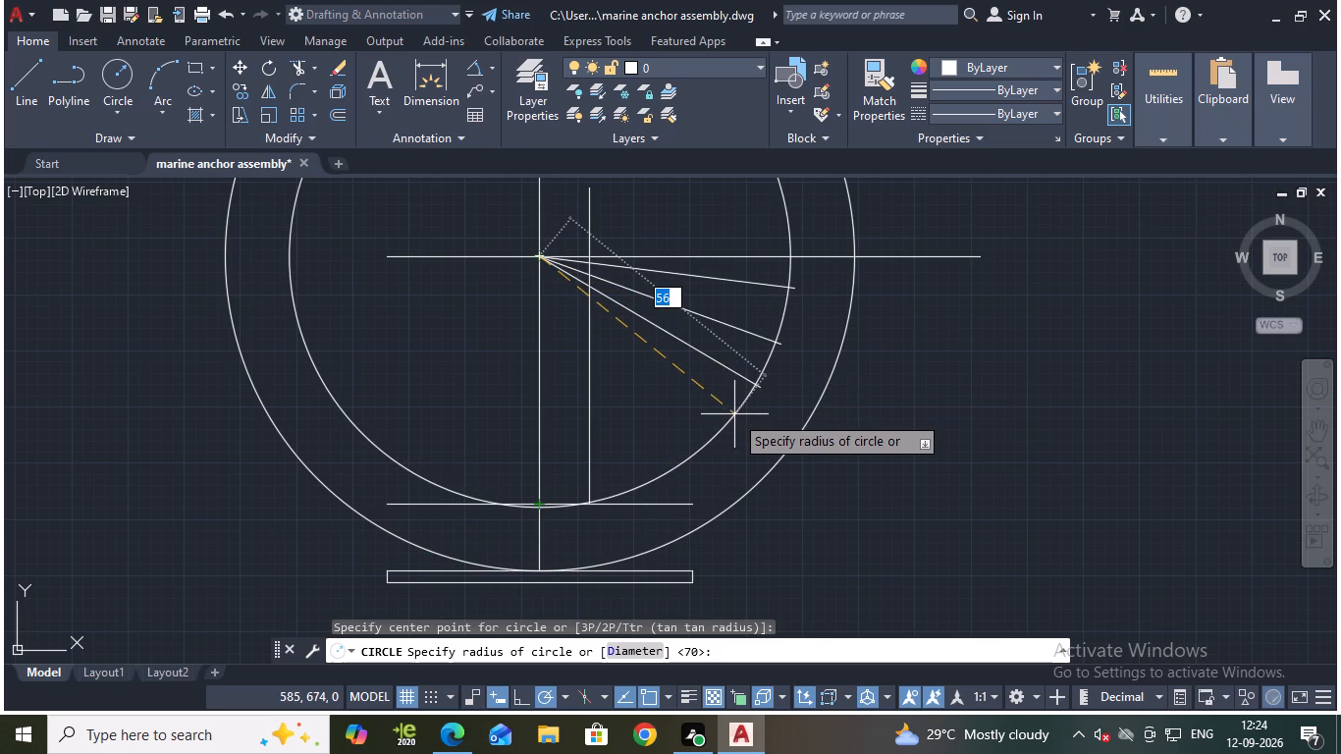
scroll(734, 414, down, 1)
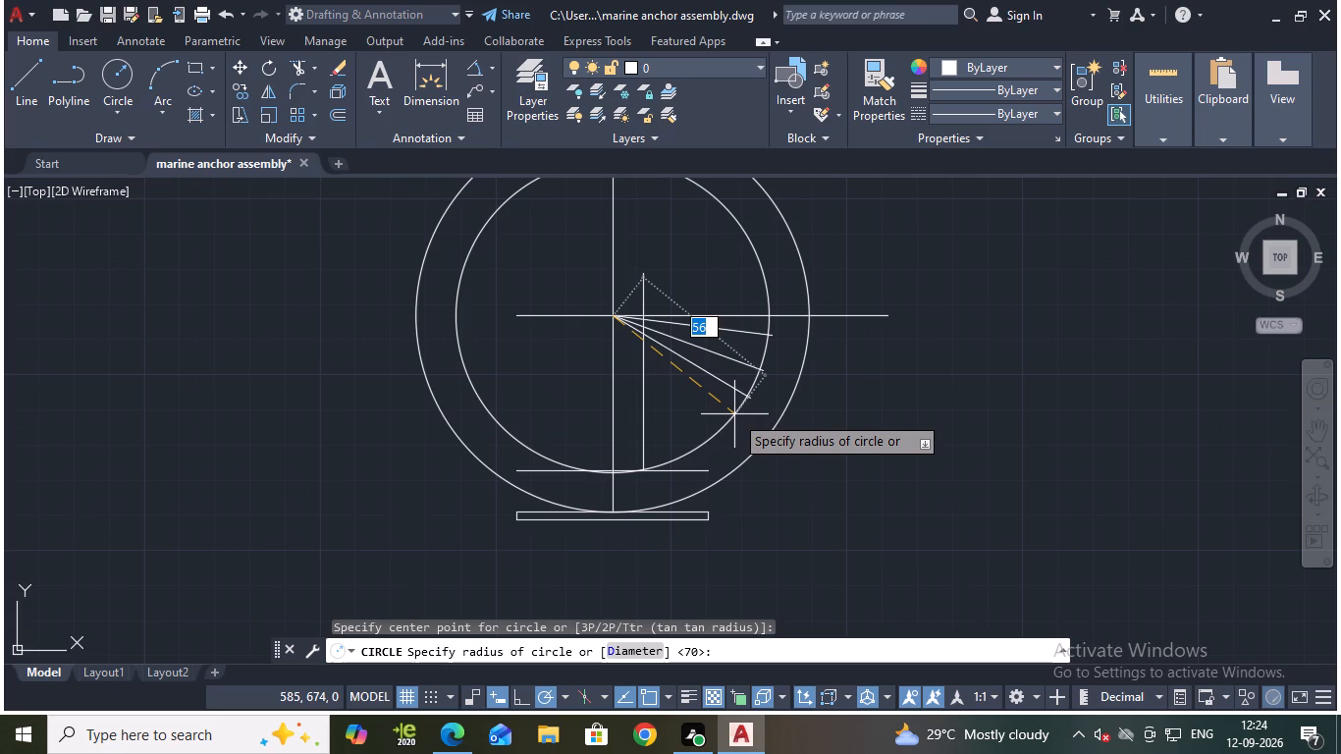
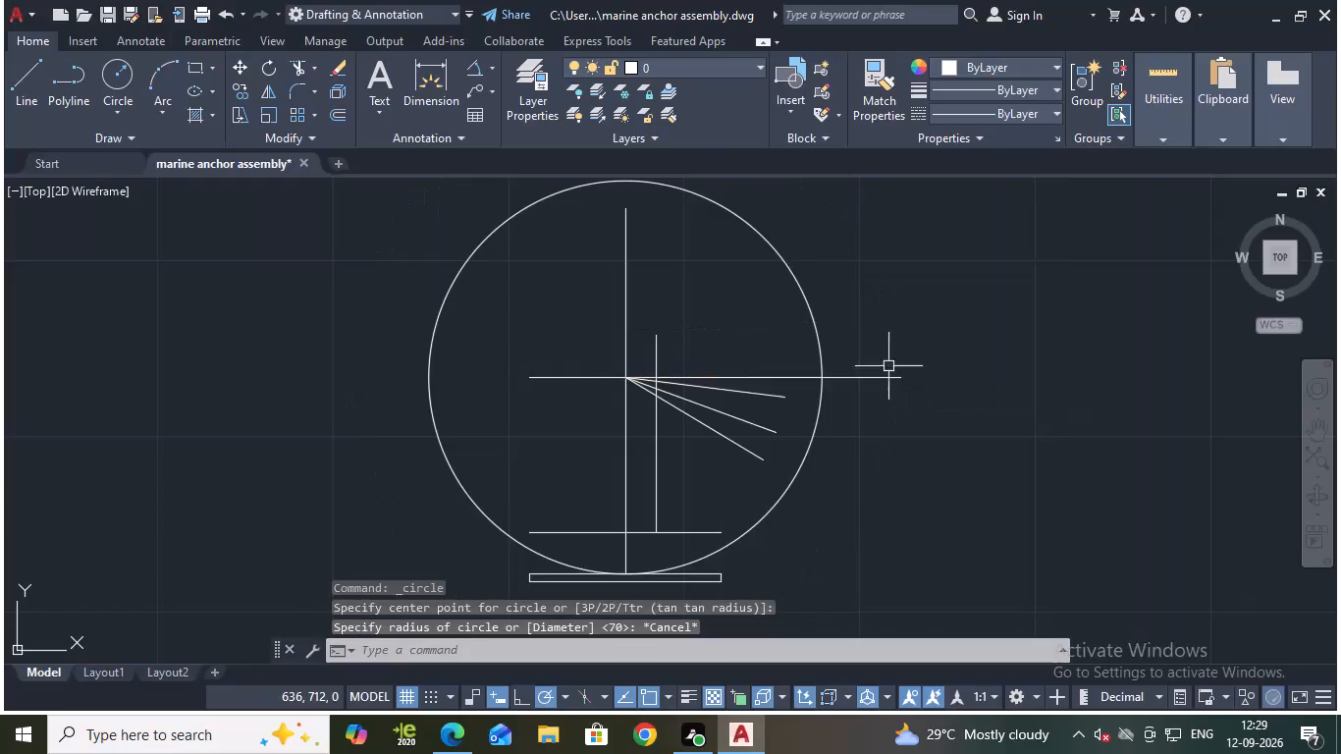
Erase the circle of radius 70 mm centred on the sloping lines' origin.
click(798, 285)
key(e)
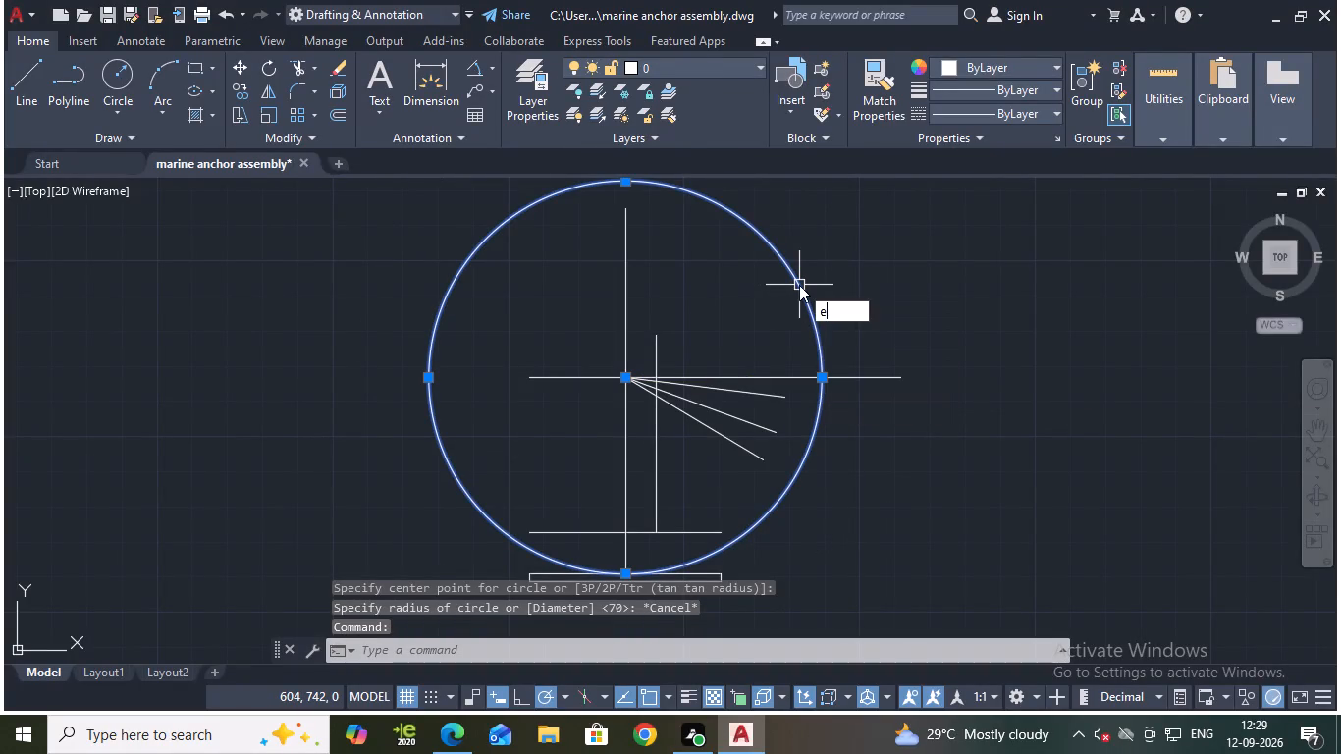
key(Return)
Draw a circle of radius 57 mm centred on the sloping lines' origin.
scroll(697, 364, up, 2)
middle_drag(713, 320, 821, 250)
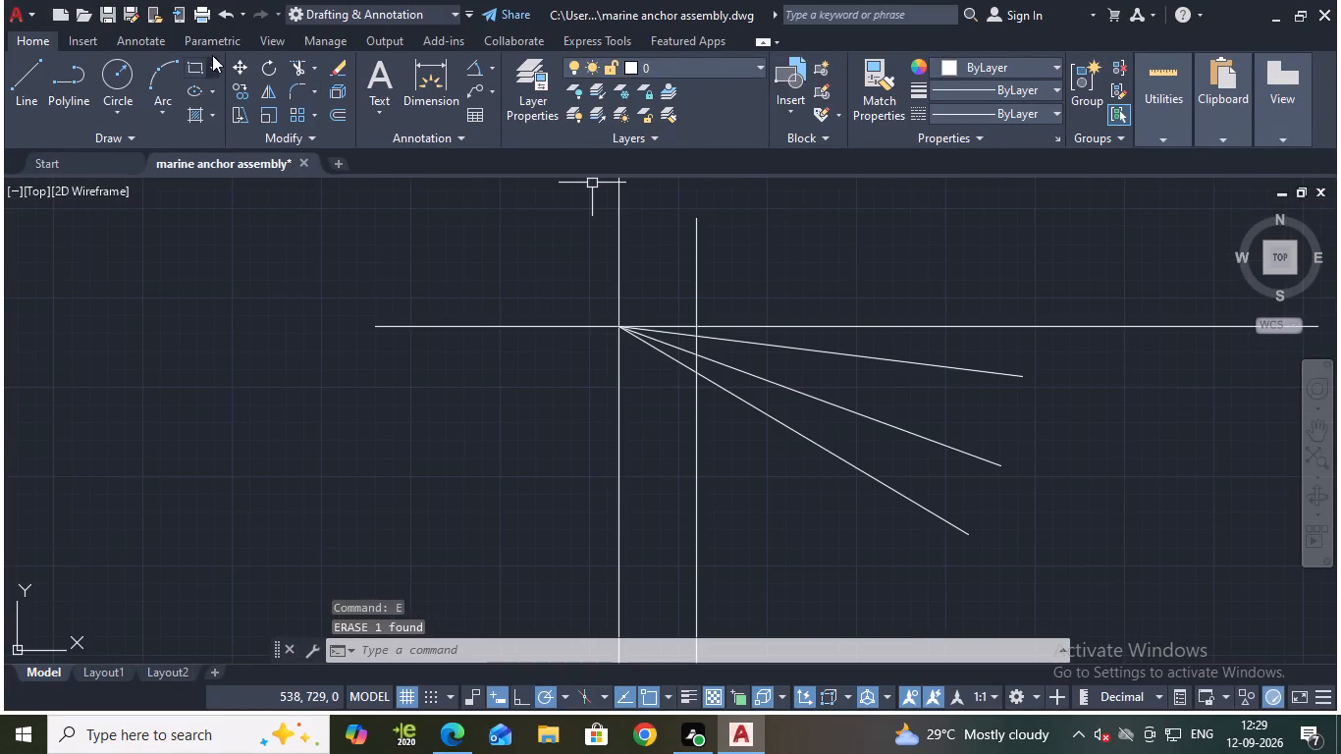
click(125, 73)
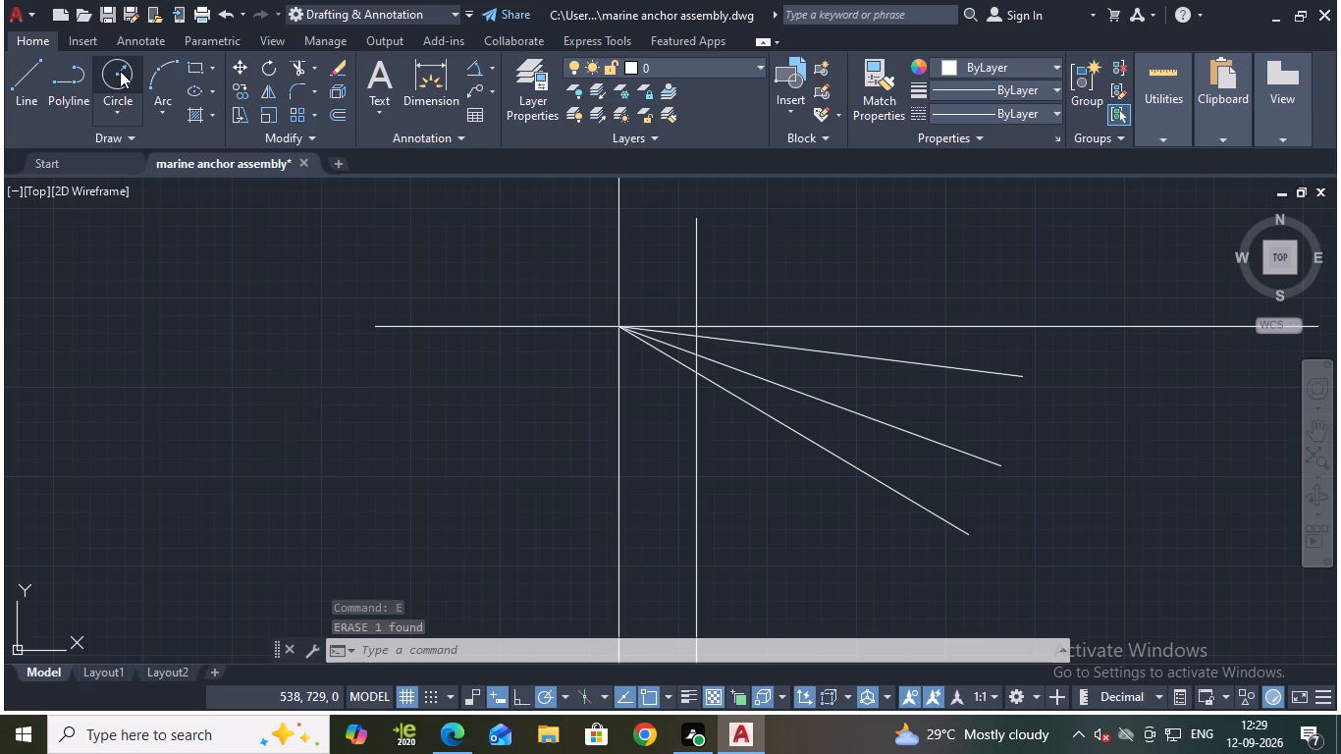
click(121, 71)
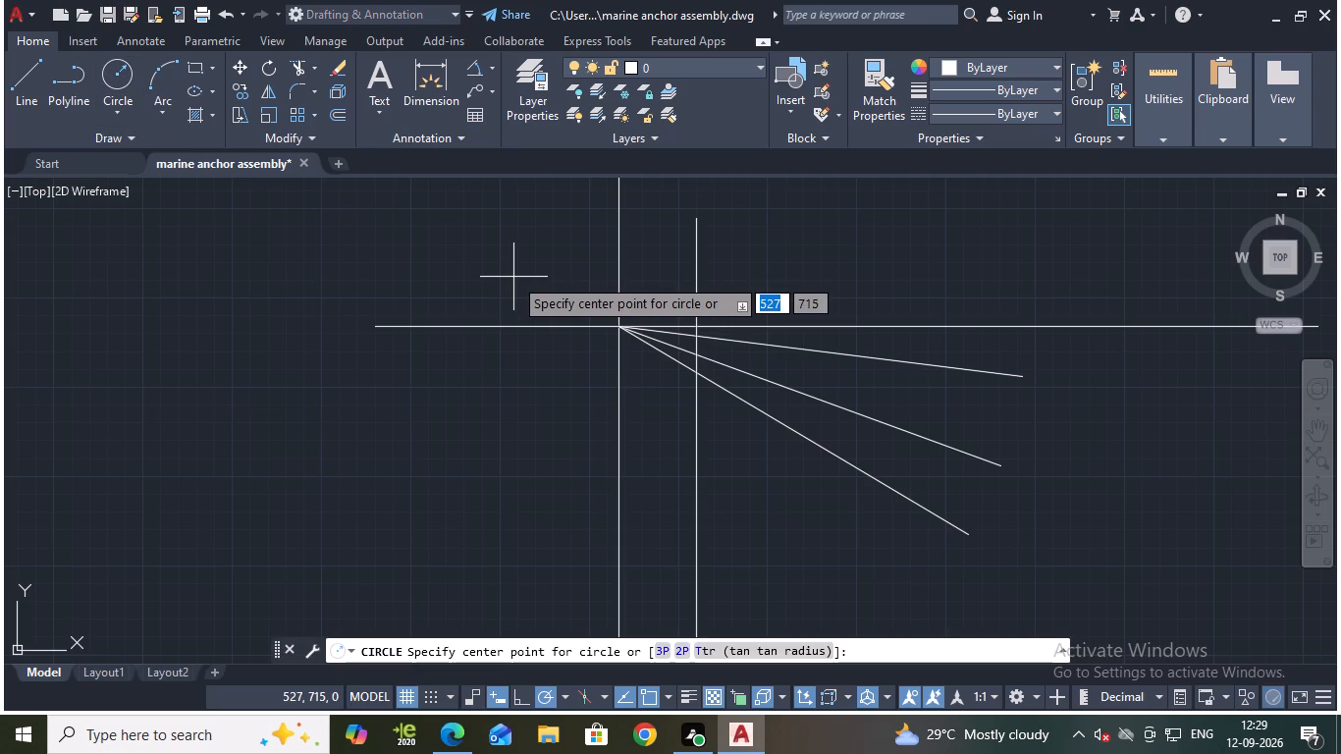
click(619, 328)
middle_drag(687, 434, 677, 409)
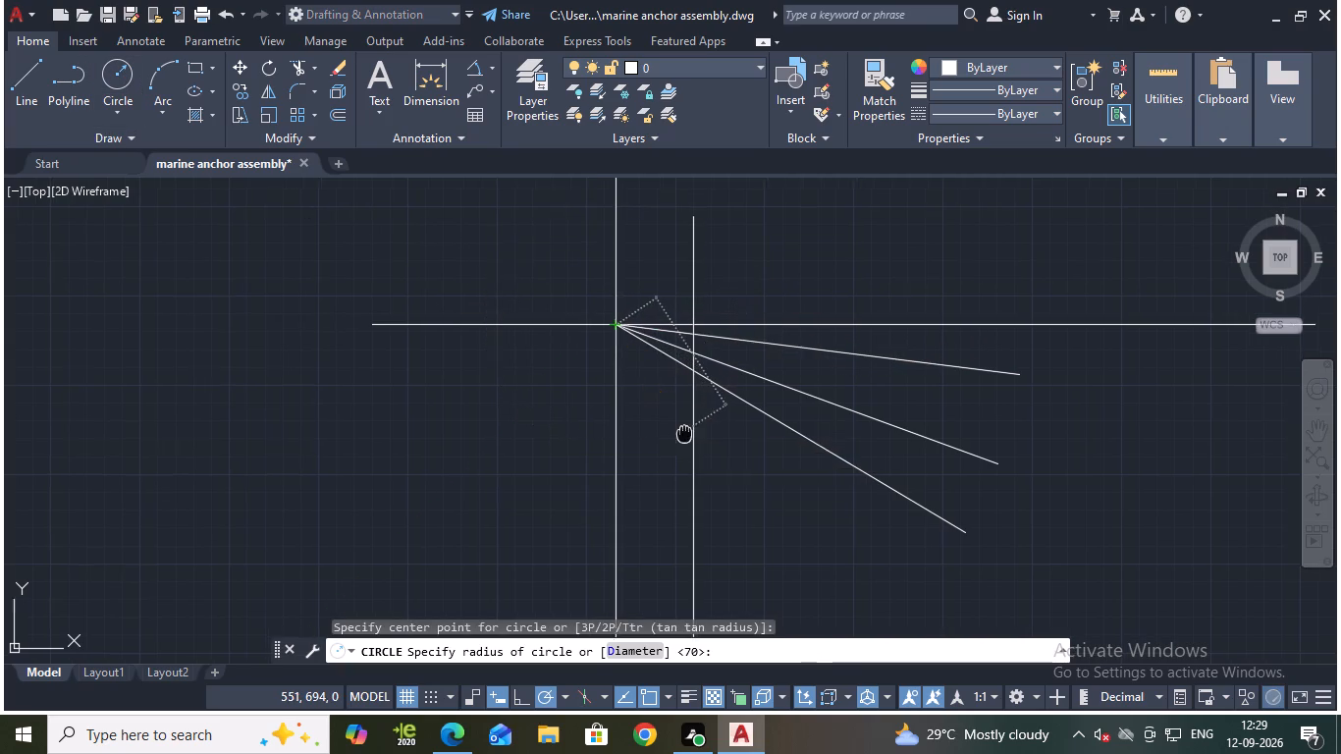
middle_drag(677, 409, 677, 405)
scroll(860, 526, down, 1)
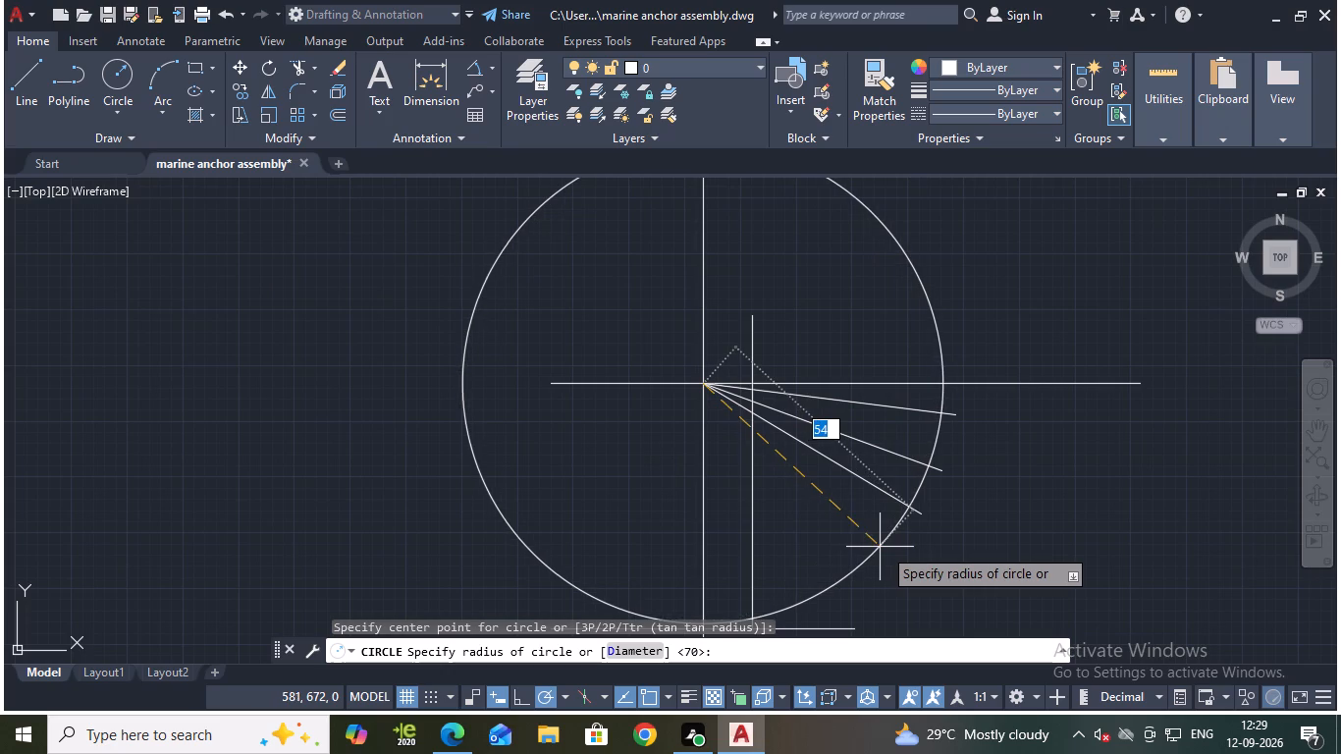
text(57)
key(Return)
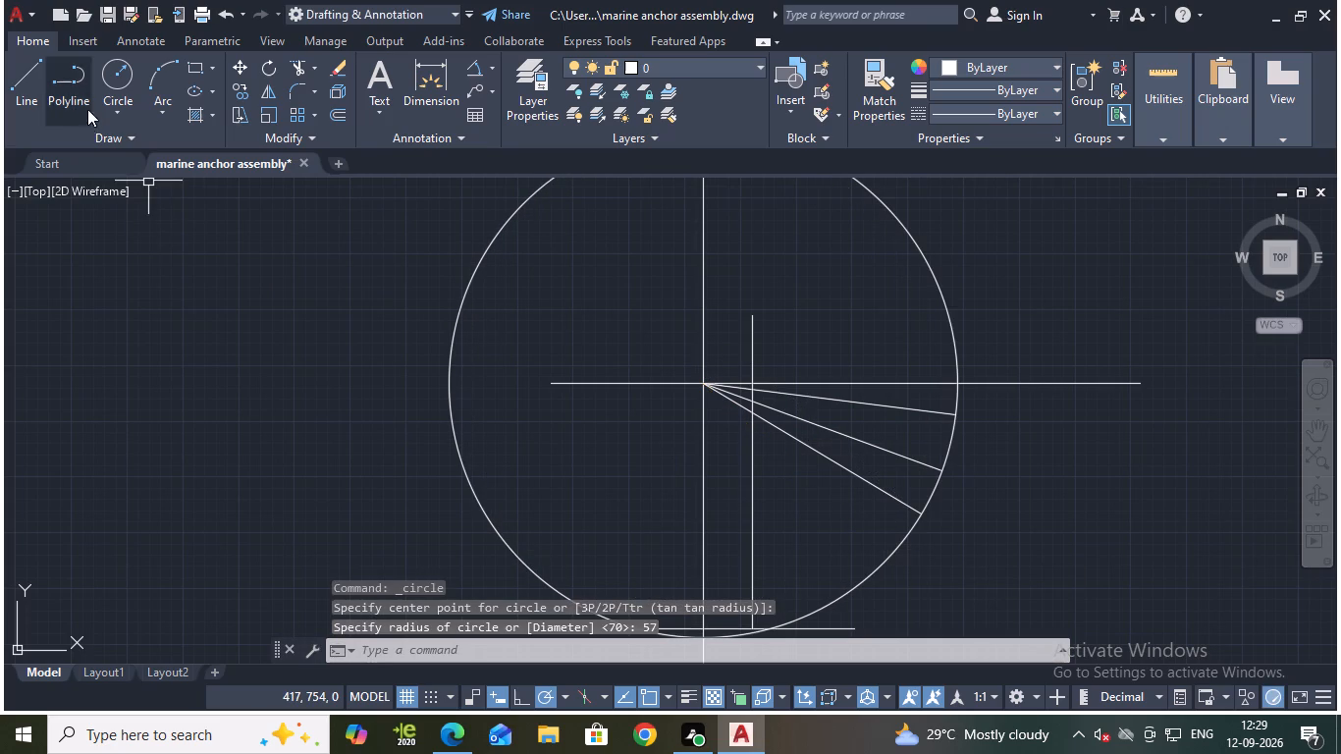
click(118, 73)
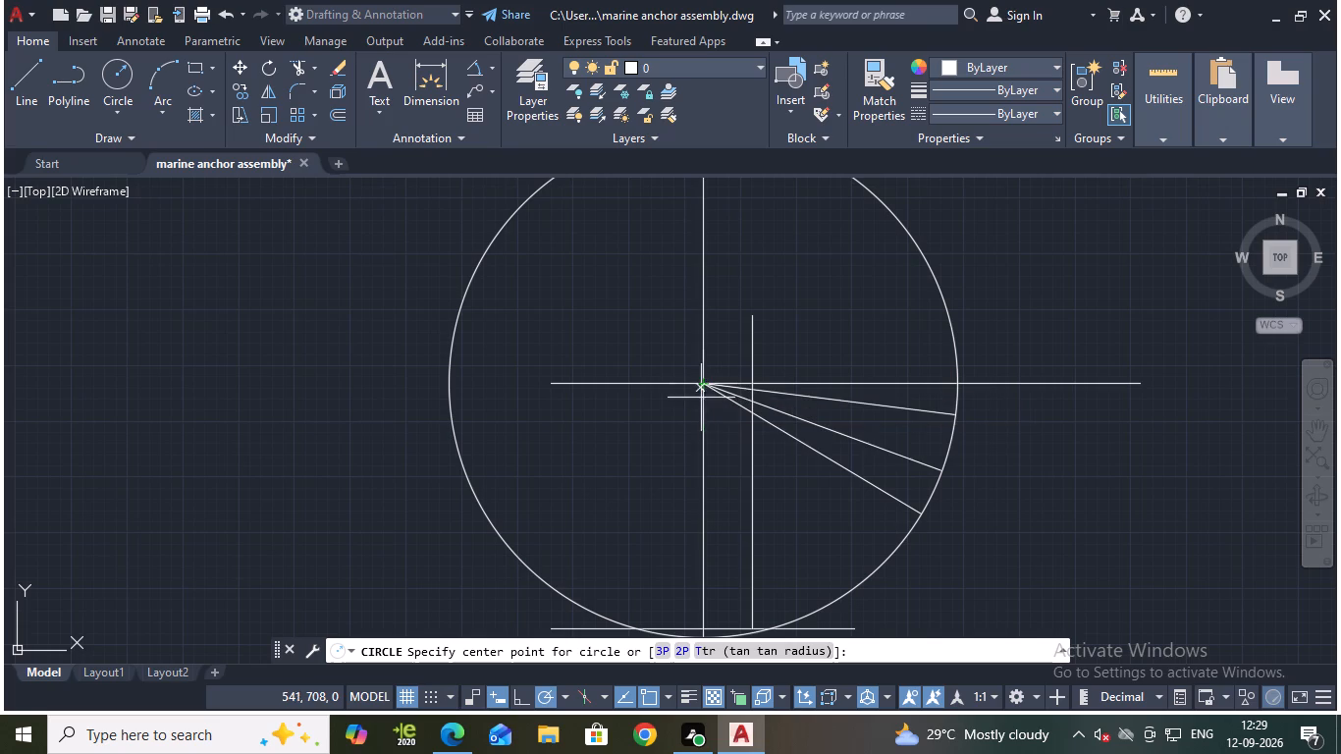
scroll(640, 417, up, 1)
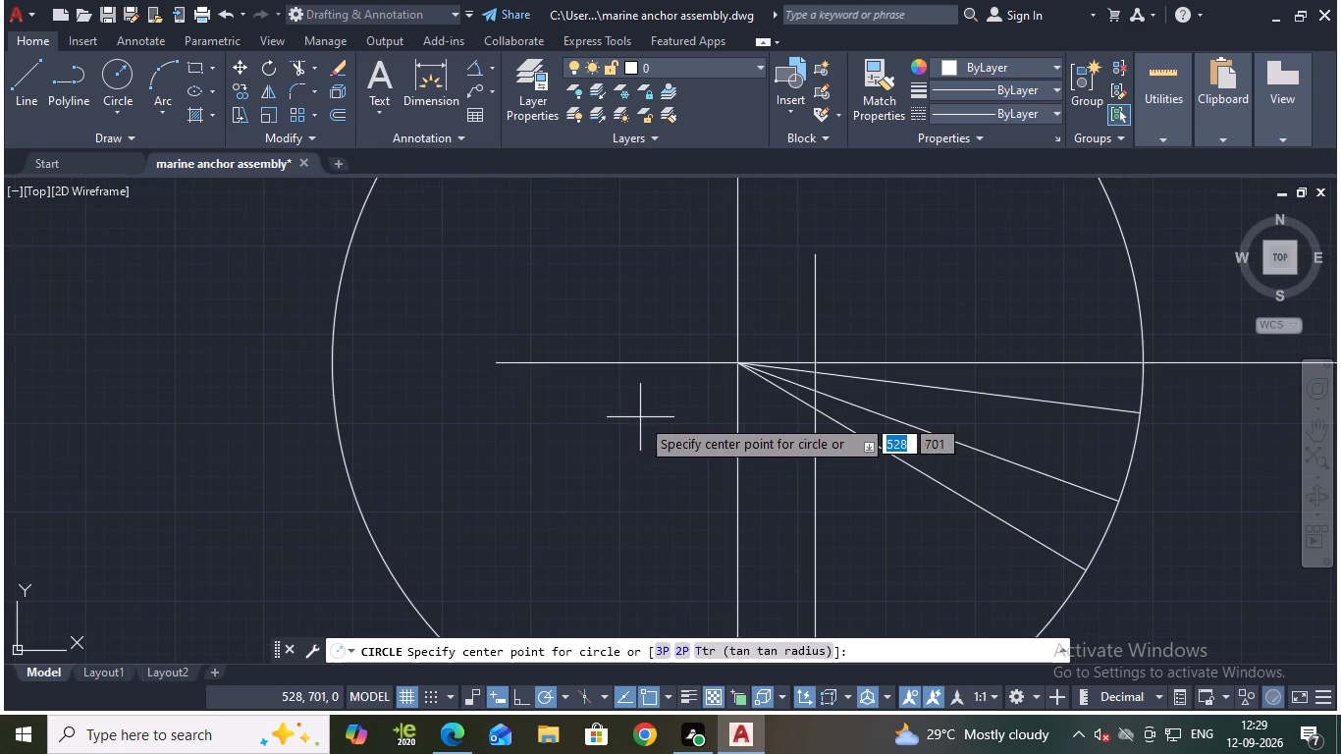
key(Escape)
Draw a 15 mm line straight down from the sloping lines' origin, continuing with a horizontal segment about 9 mm long to its left.
click(32, 78)
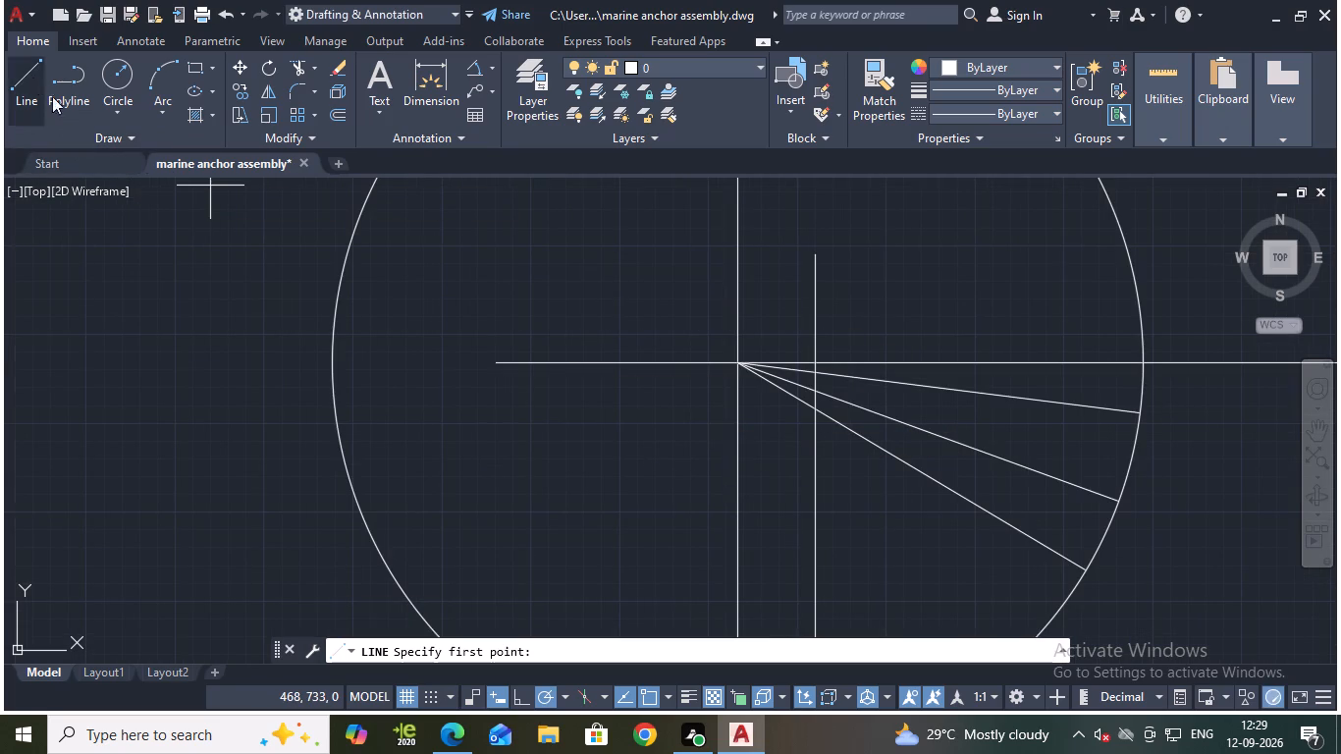
click(738, 365)
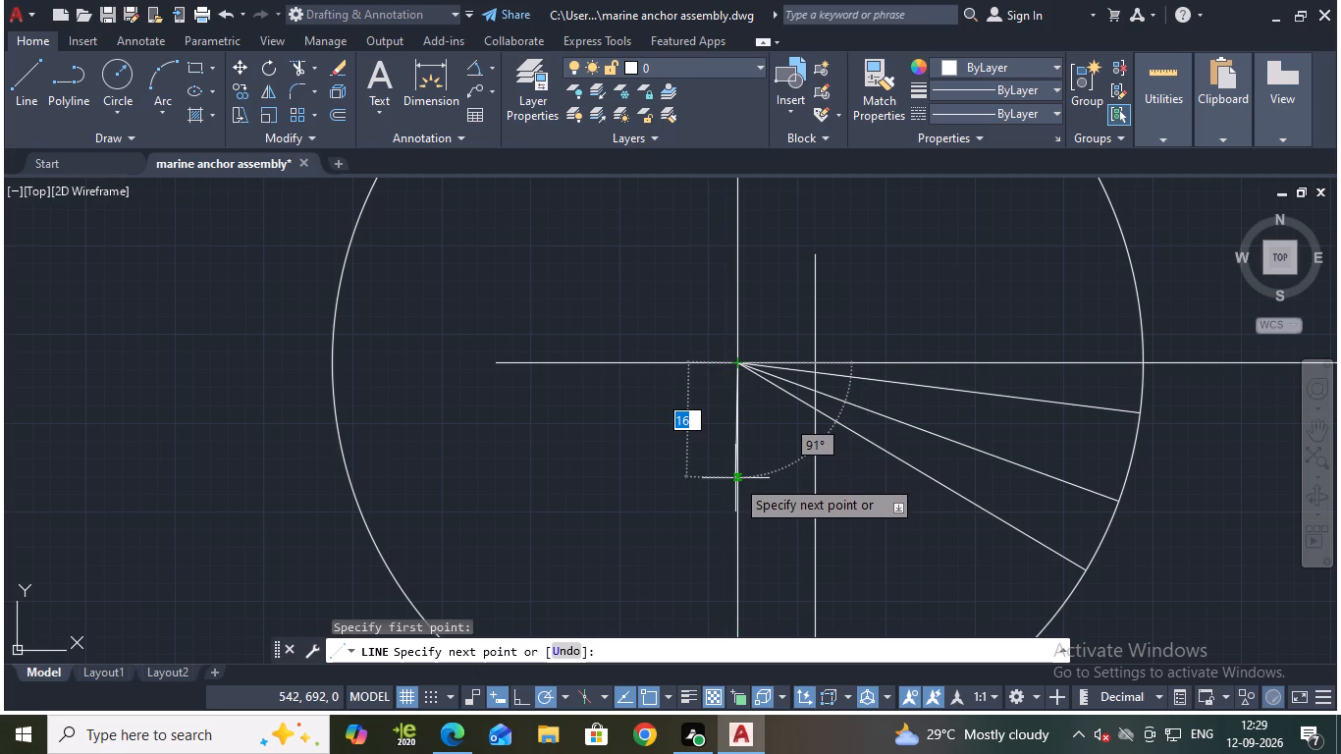
scroll(737, 498, down, 3)
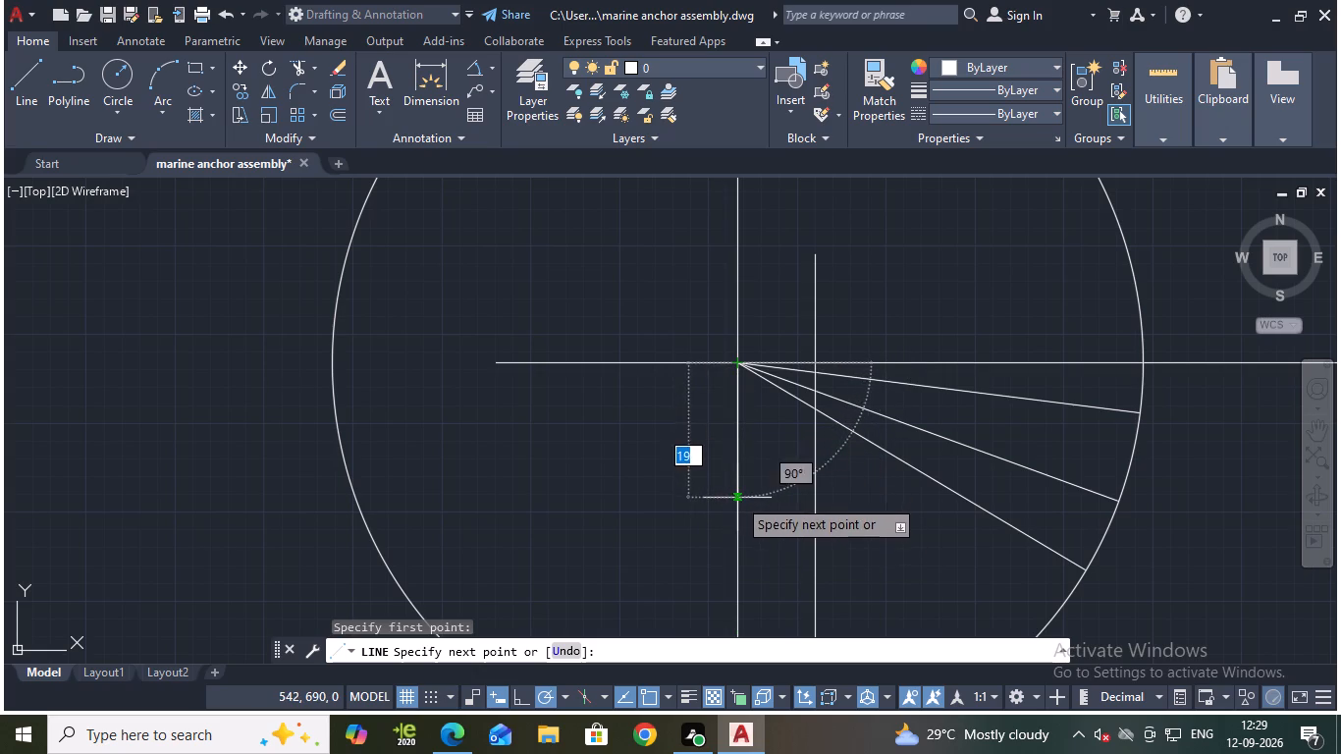
scroll(737, 498, down, 1)
middle_drag(736, 498, 726, 439)
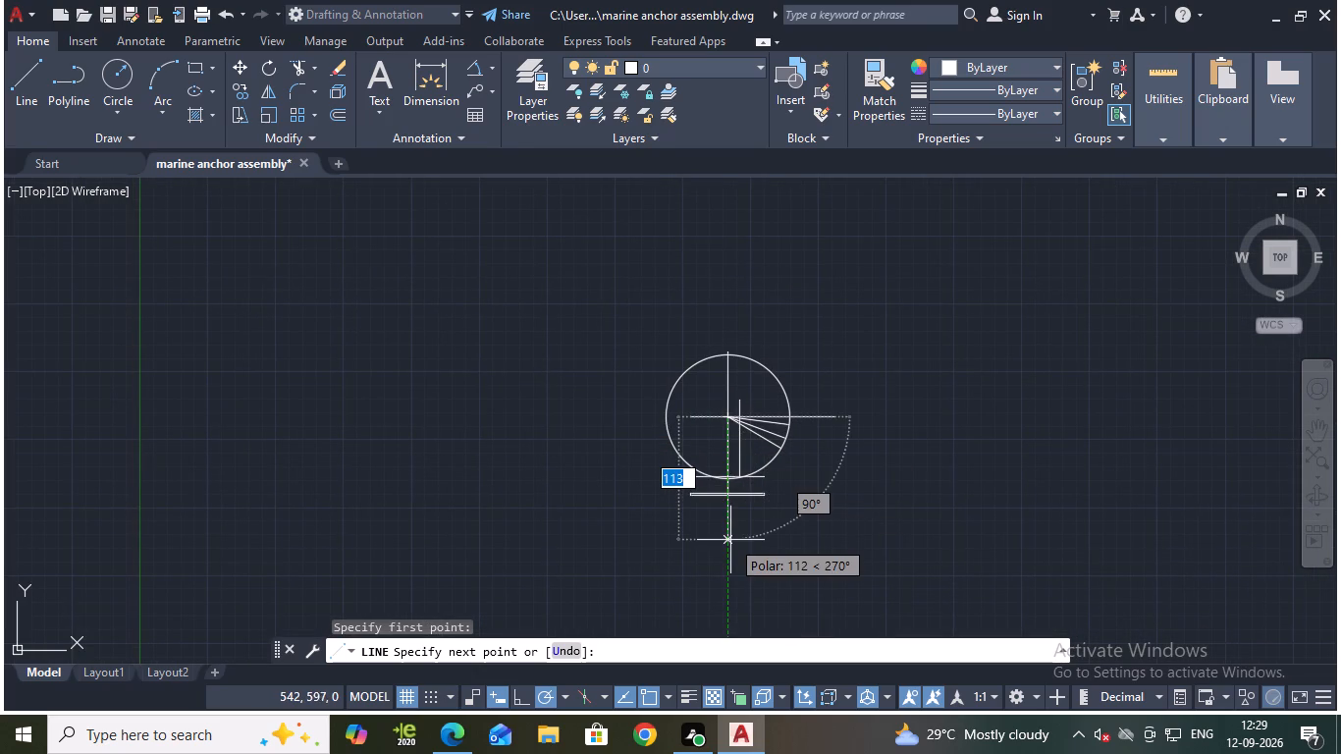
text(15)
key(Return)
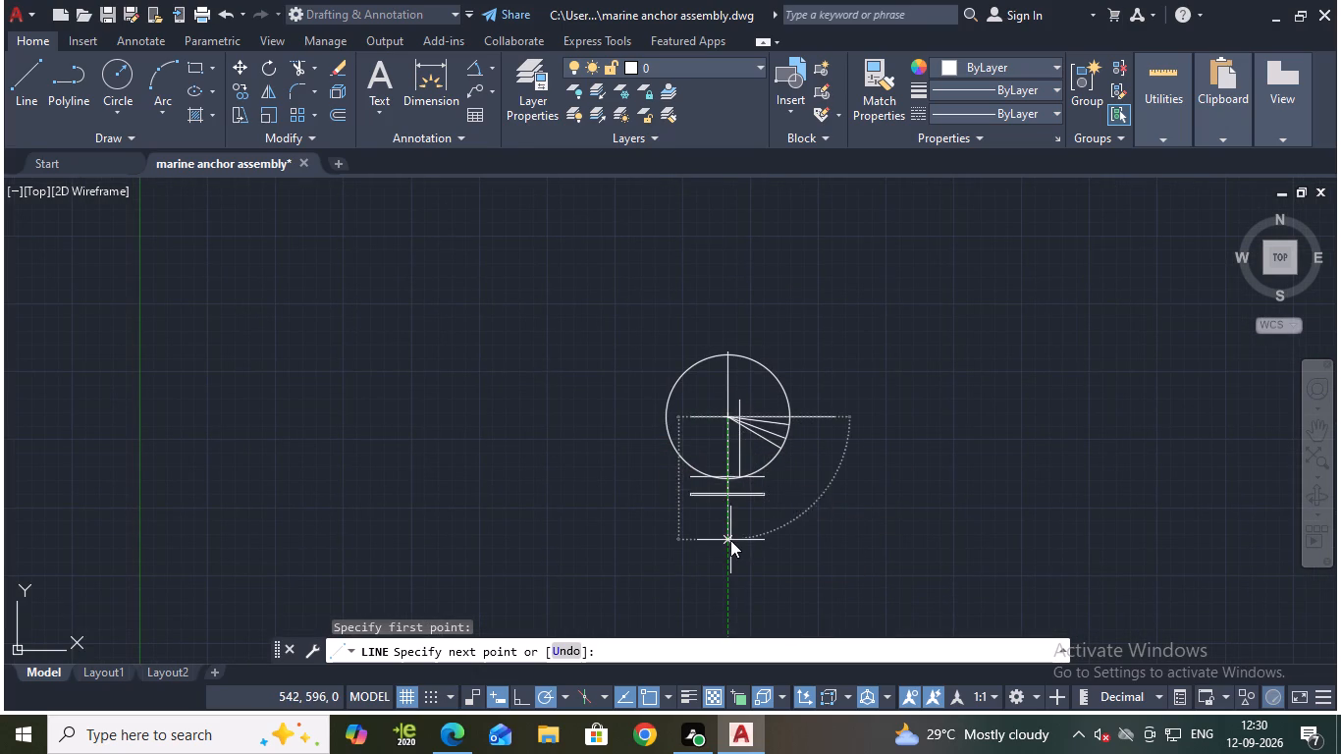
scroll(736, 408, up, 5)
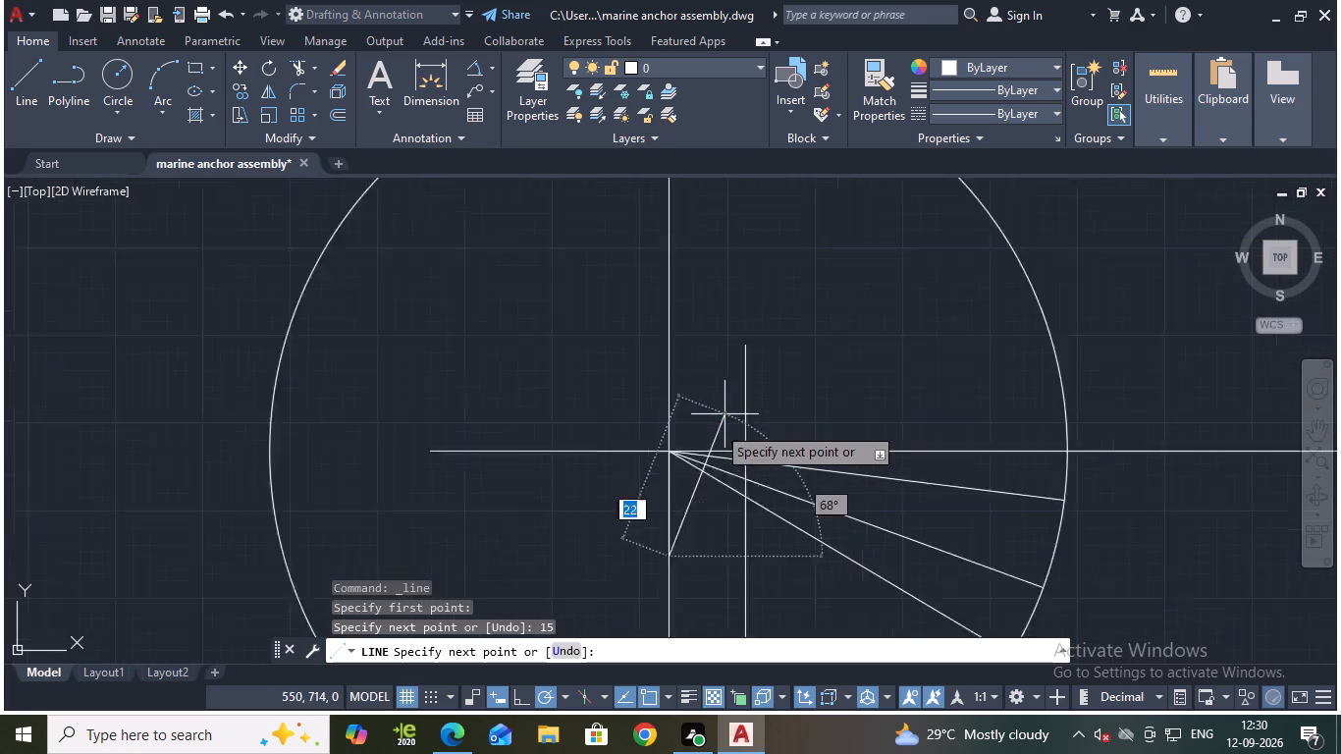
middle_drag(611, 540, 643, 369)
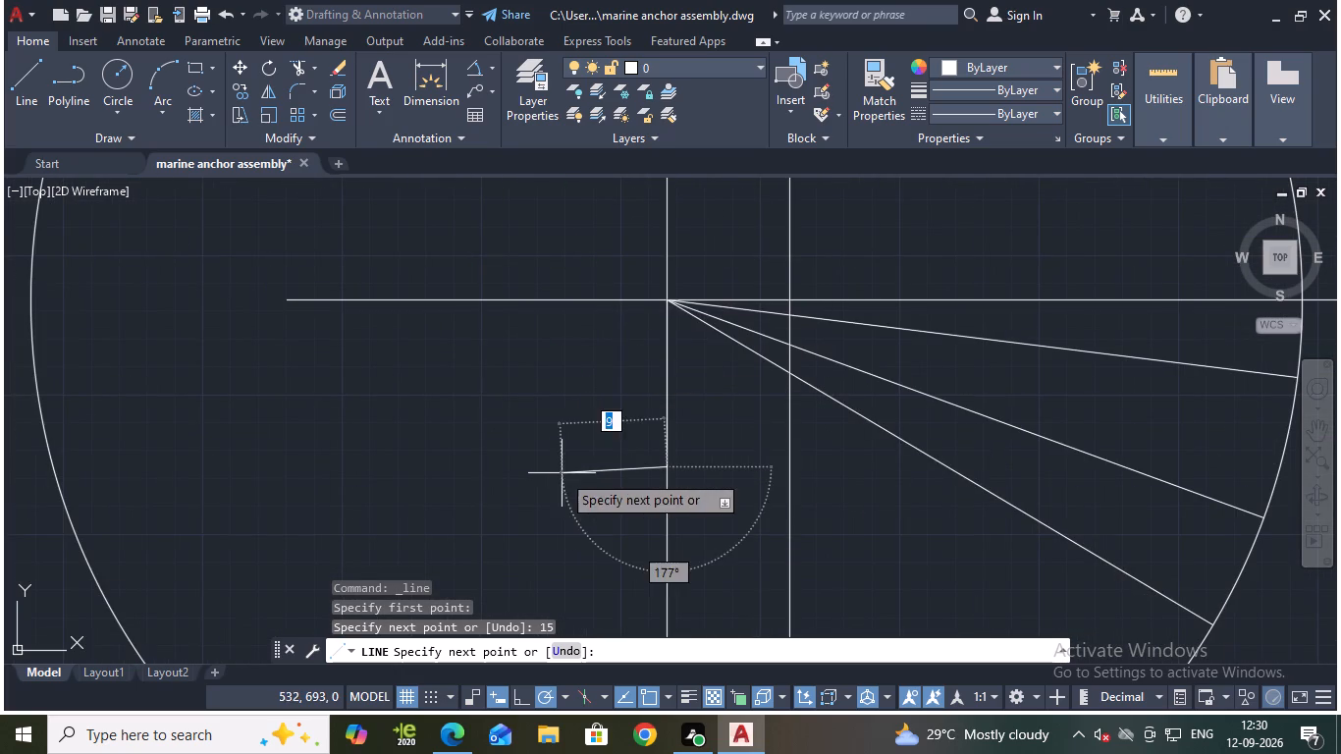
click(562, 464)
key(Escape)
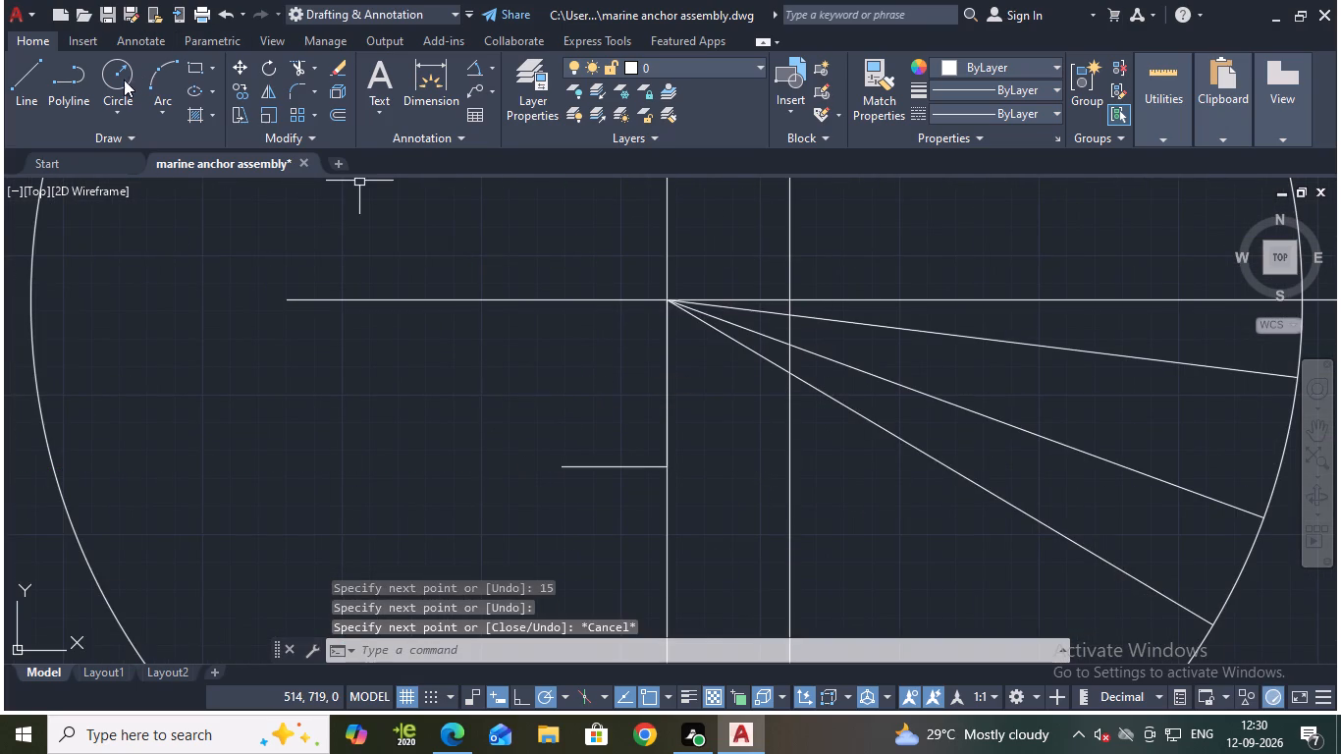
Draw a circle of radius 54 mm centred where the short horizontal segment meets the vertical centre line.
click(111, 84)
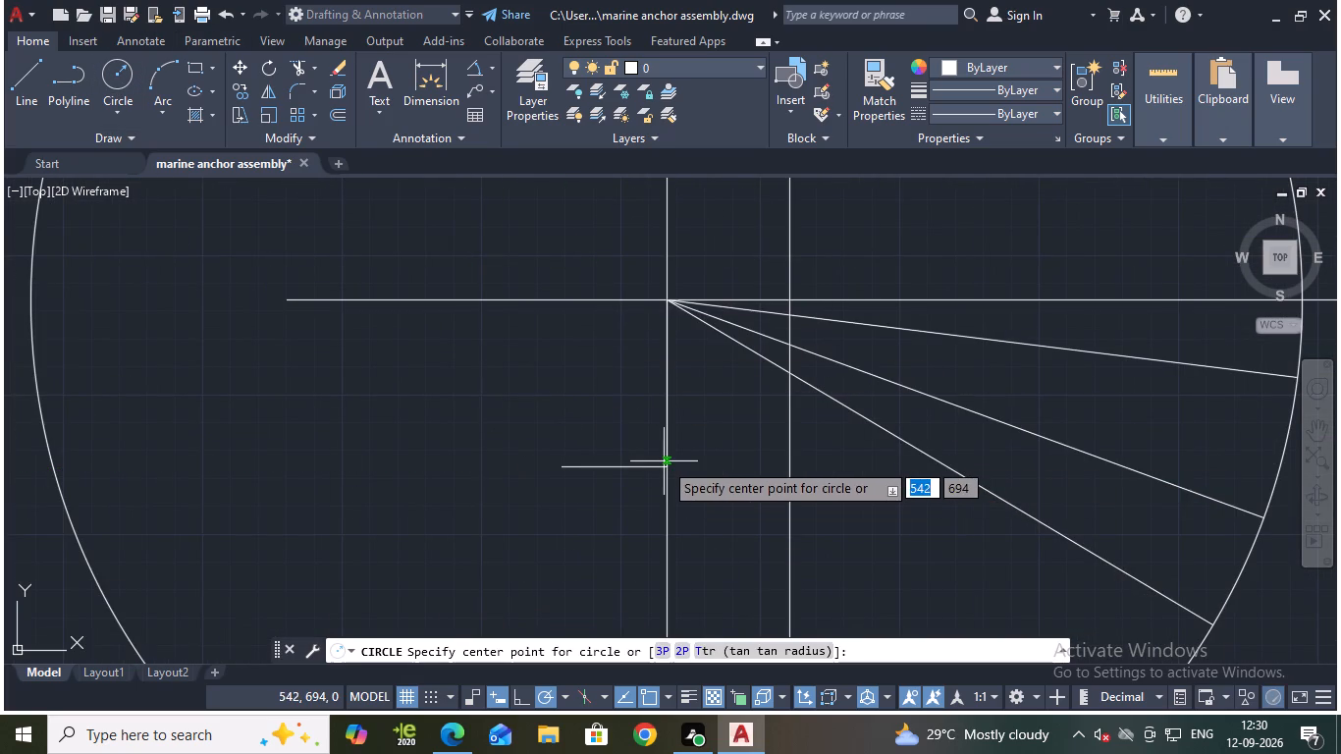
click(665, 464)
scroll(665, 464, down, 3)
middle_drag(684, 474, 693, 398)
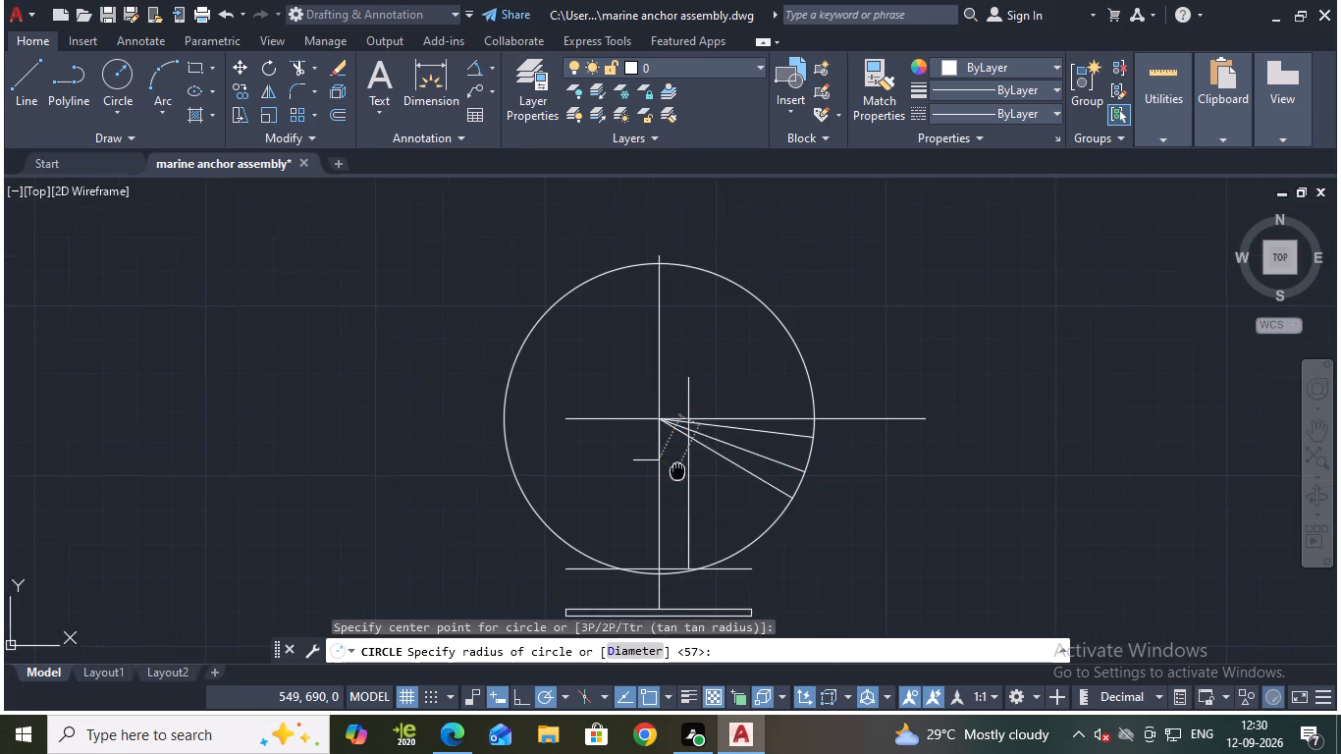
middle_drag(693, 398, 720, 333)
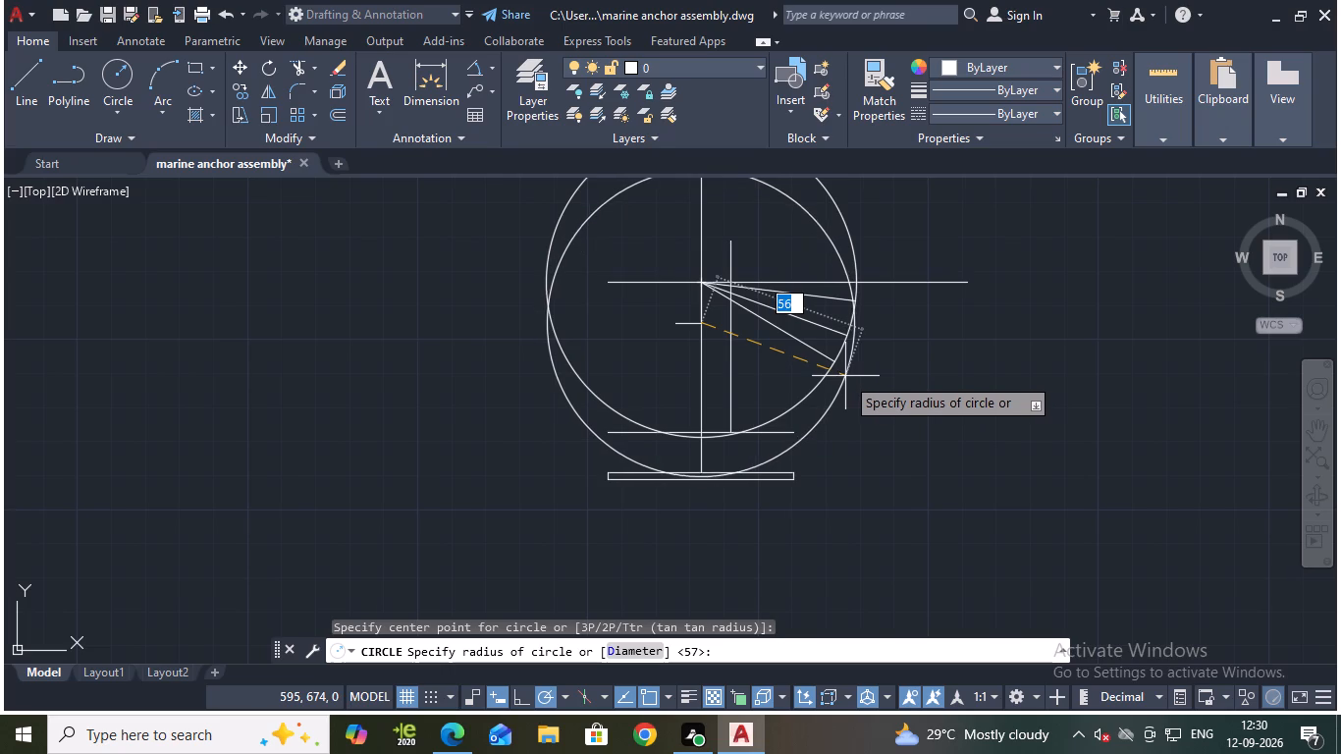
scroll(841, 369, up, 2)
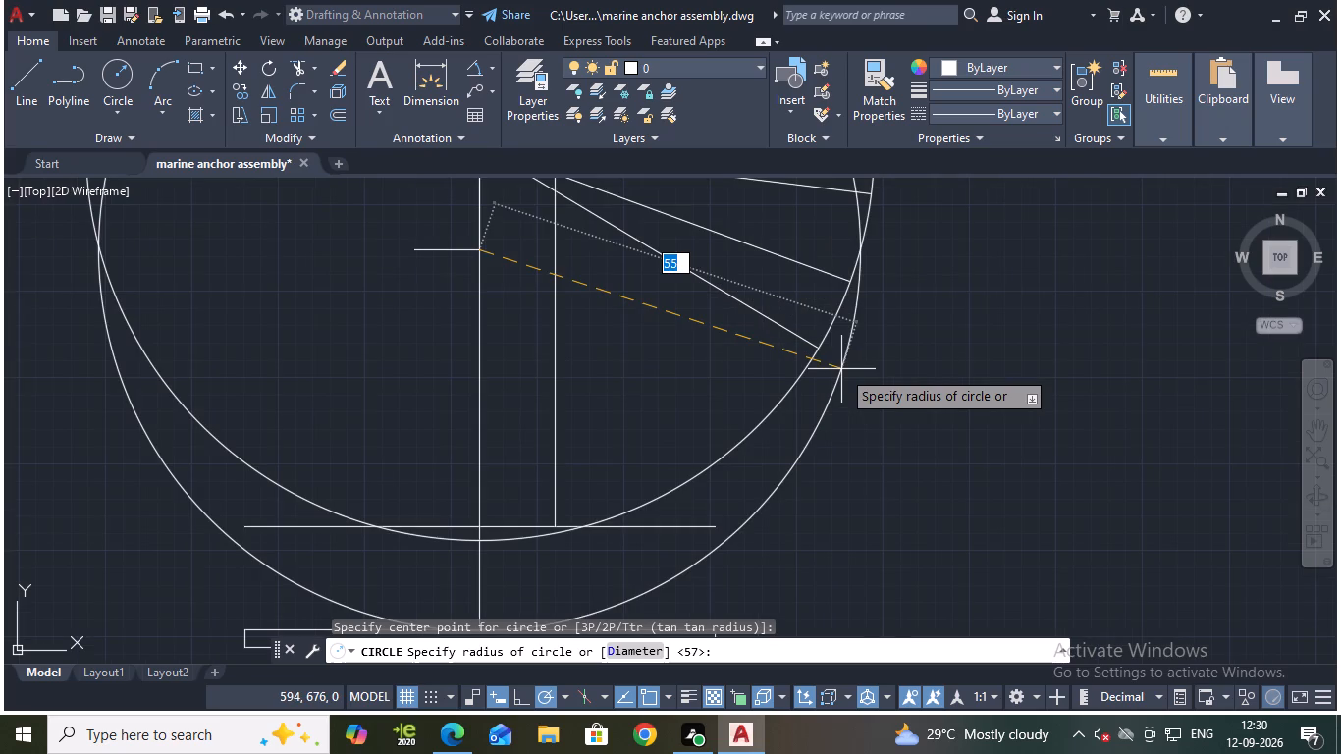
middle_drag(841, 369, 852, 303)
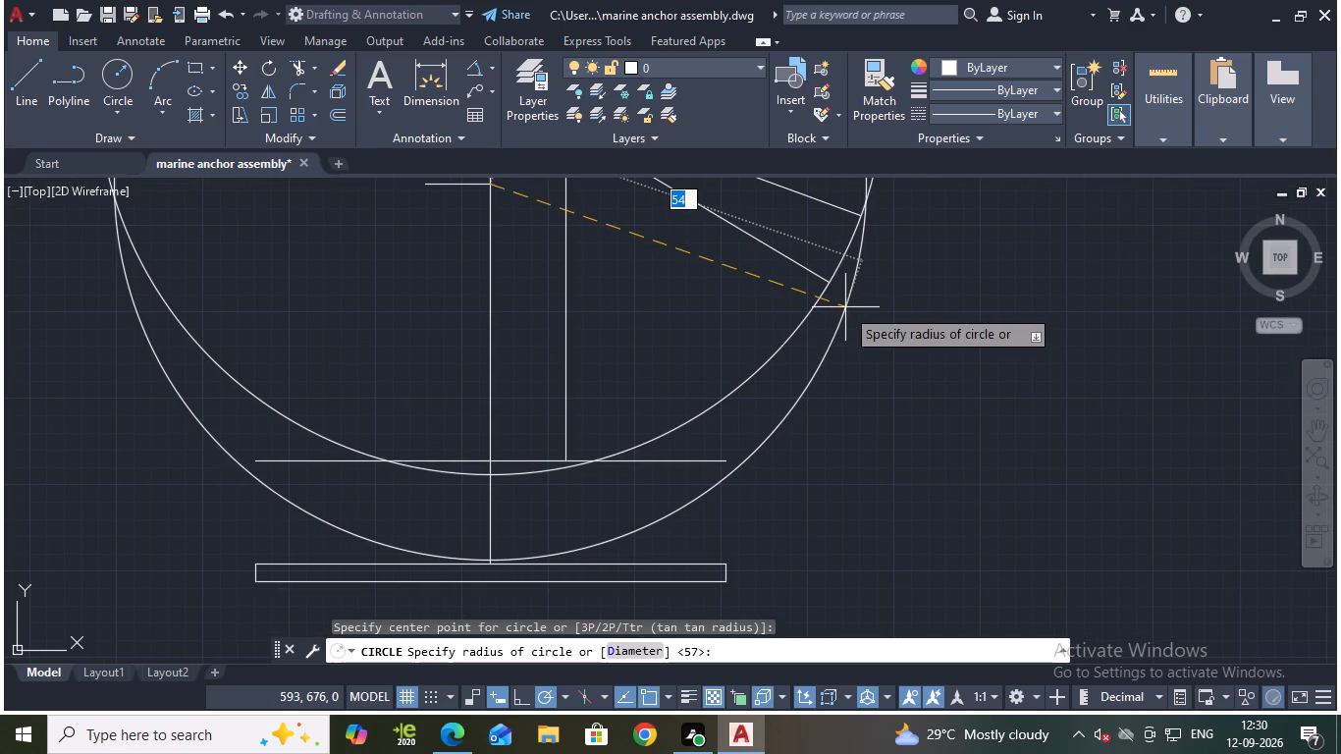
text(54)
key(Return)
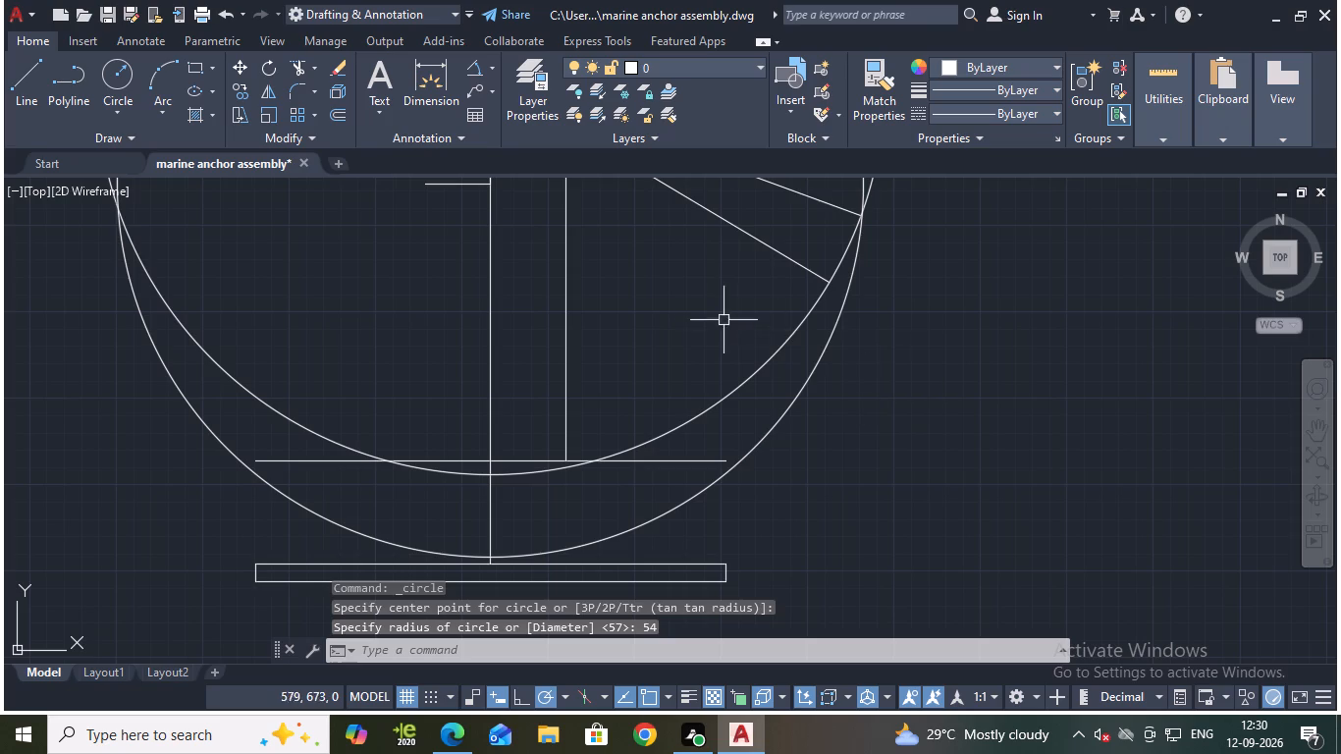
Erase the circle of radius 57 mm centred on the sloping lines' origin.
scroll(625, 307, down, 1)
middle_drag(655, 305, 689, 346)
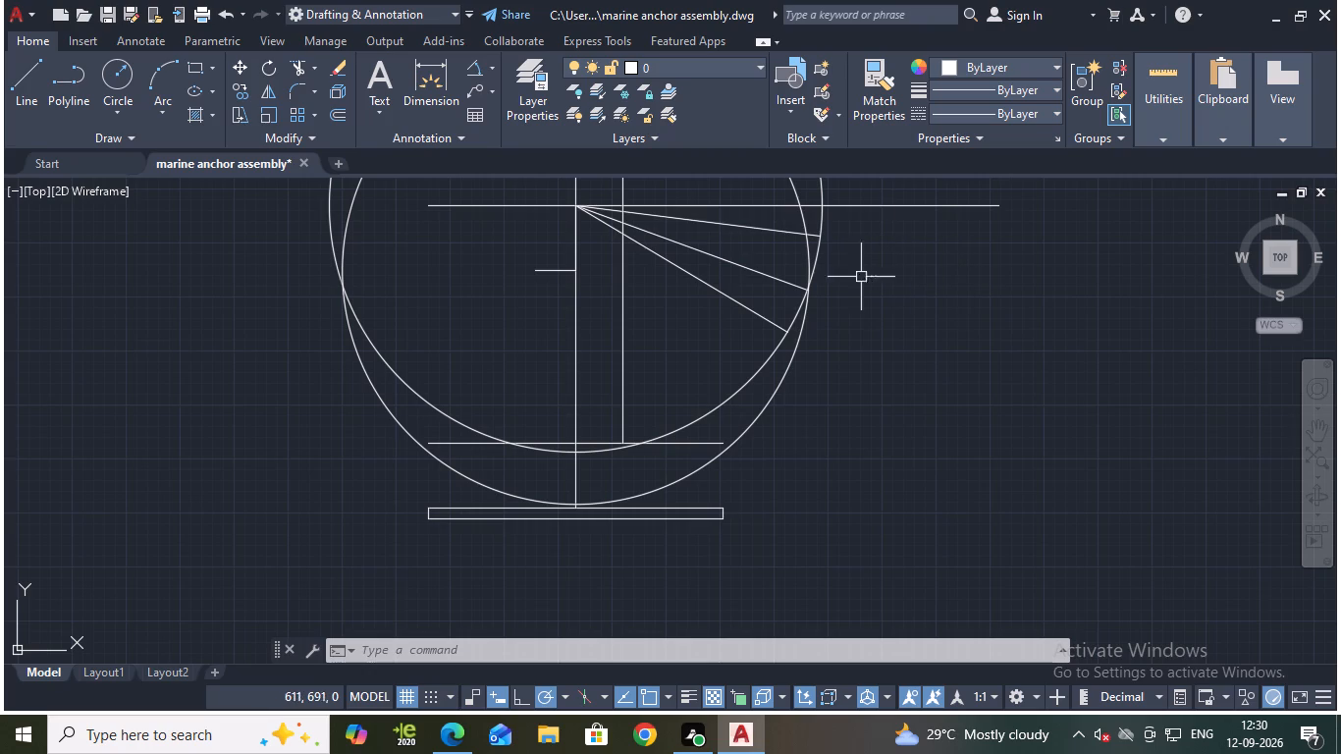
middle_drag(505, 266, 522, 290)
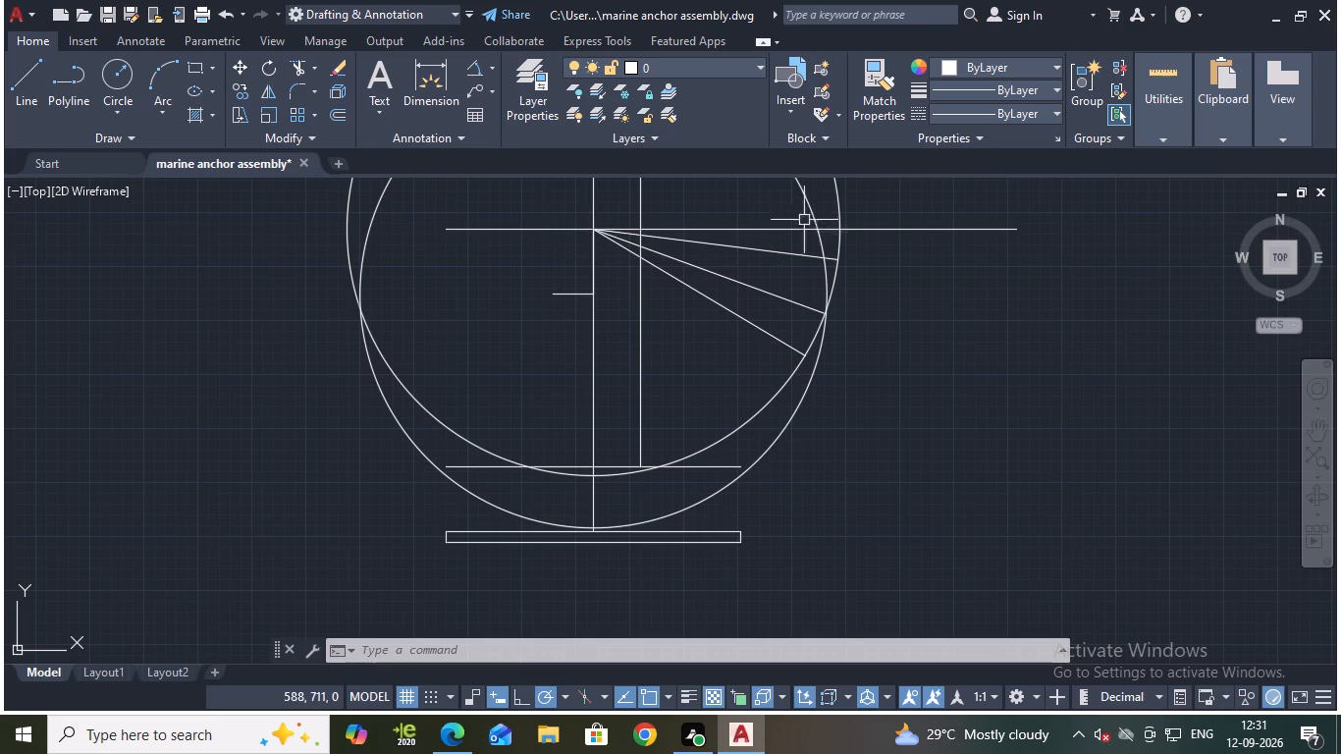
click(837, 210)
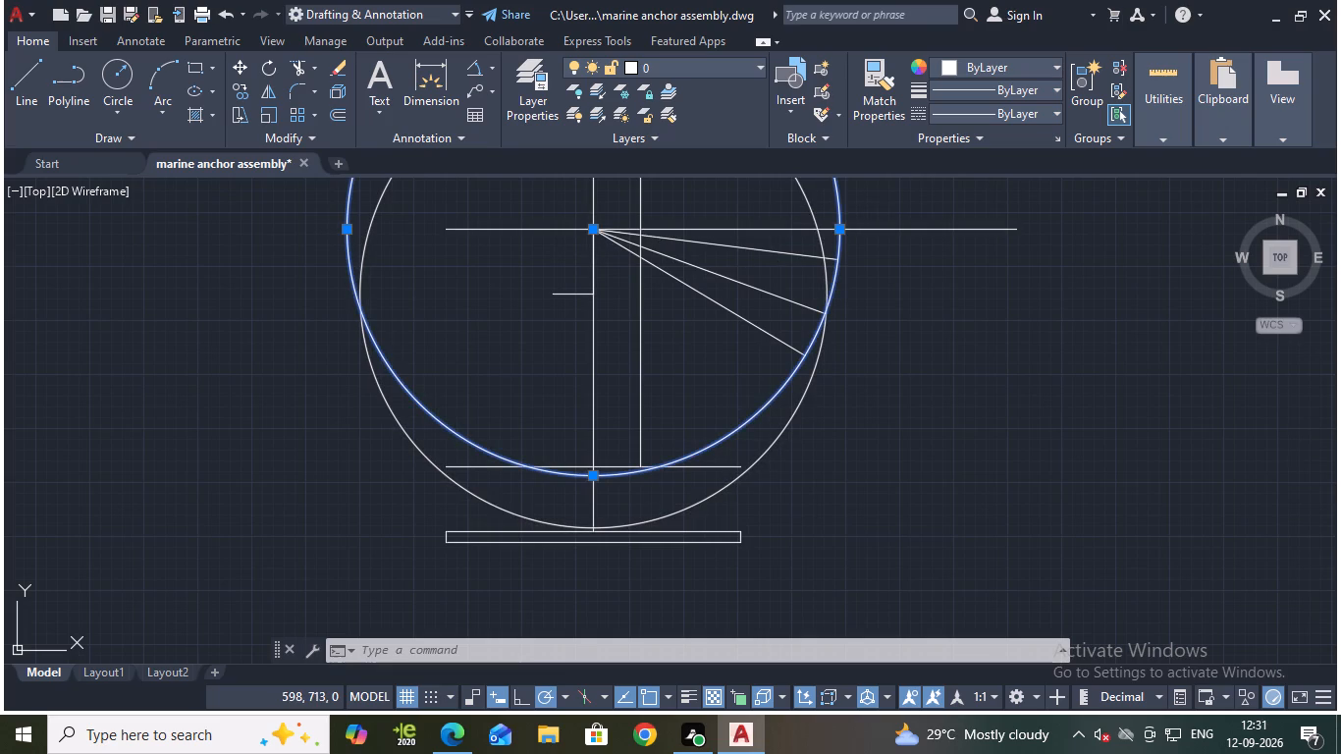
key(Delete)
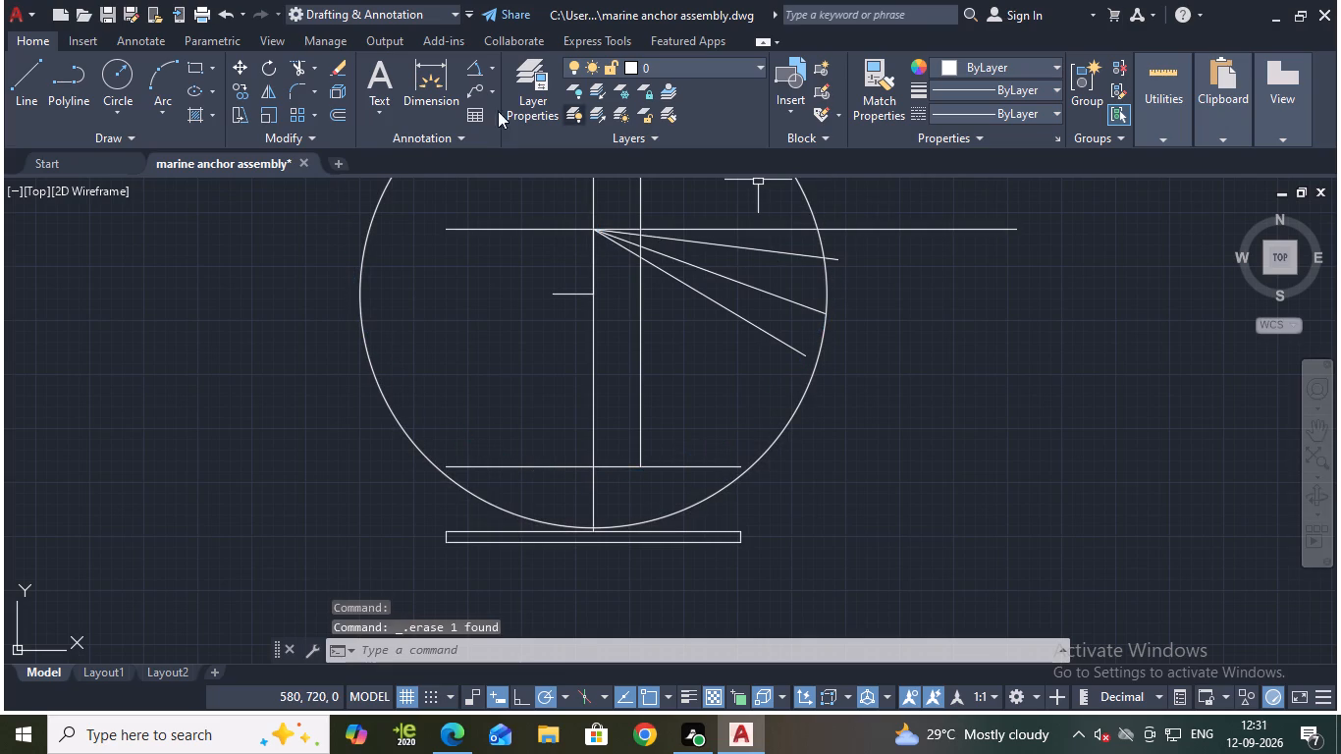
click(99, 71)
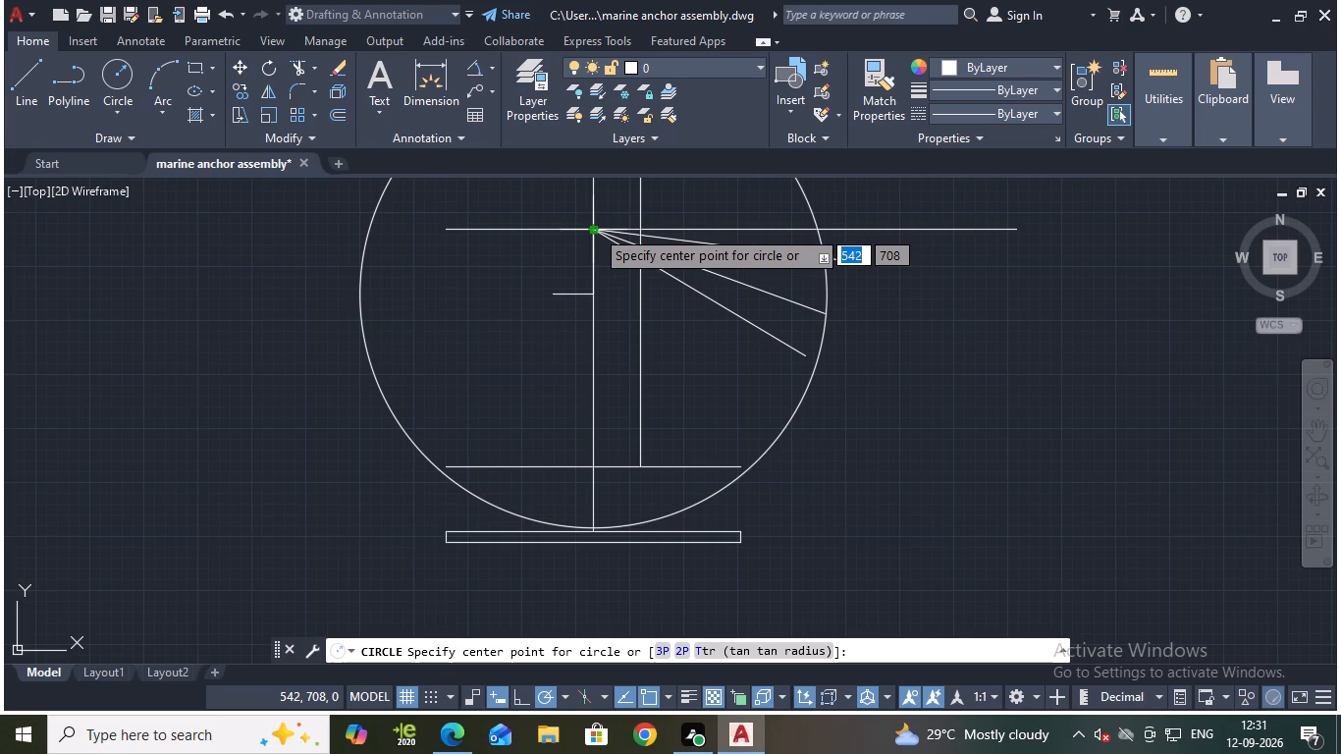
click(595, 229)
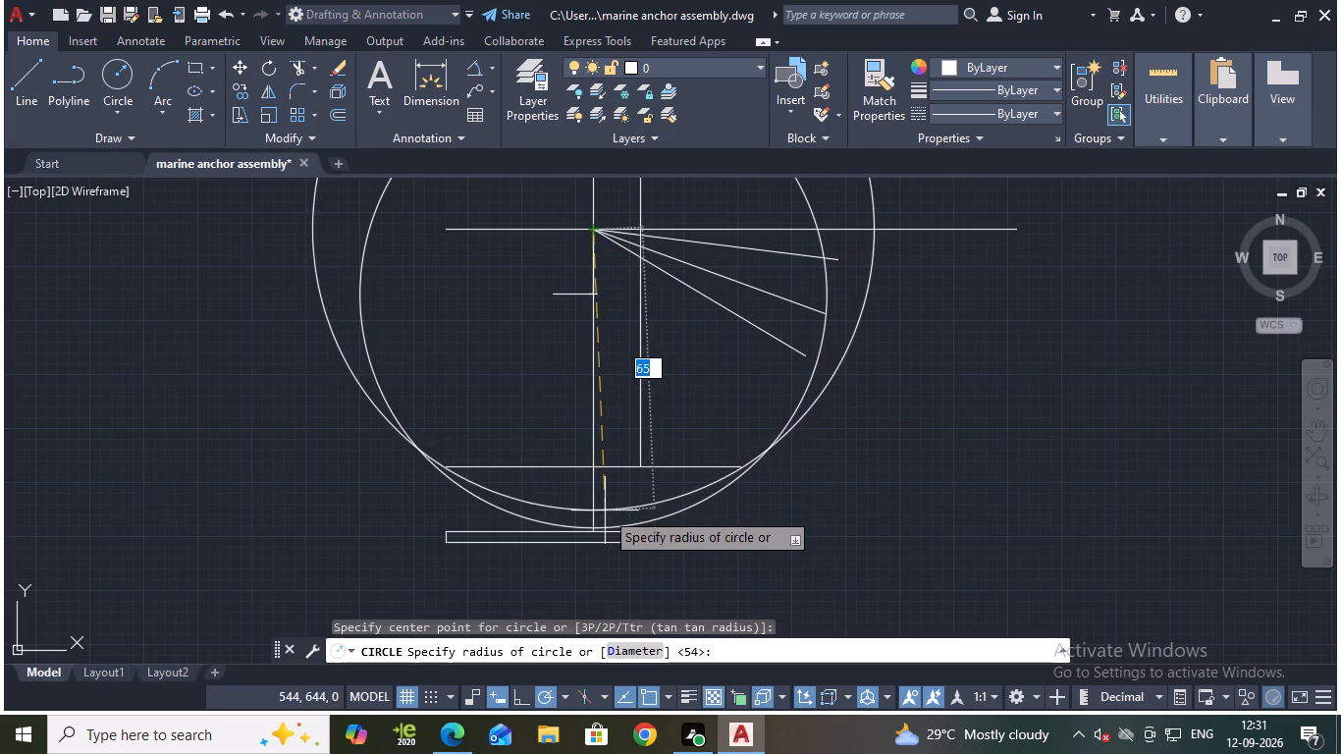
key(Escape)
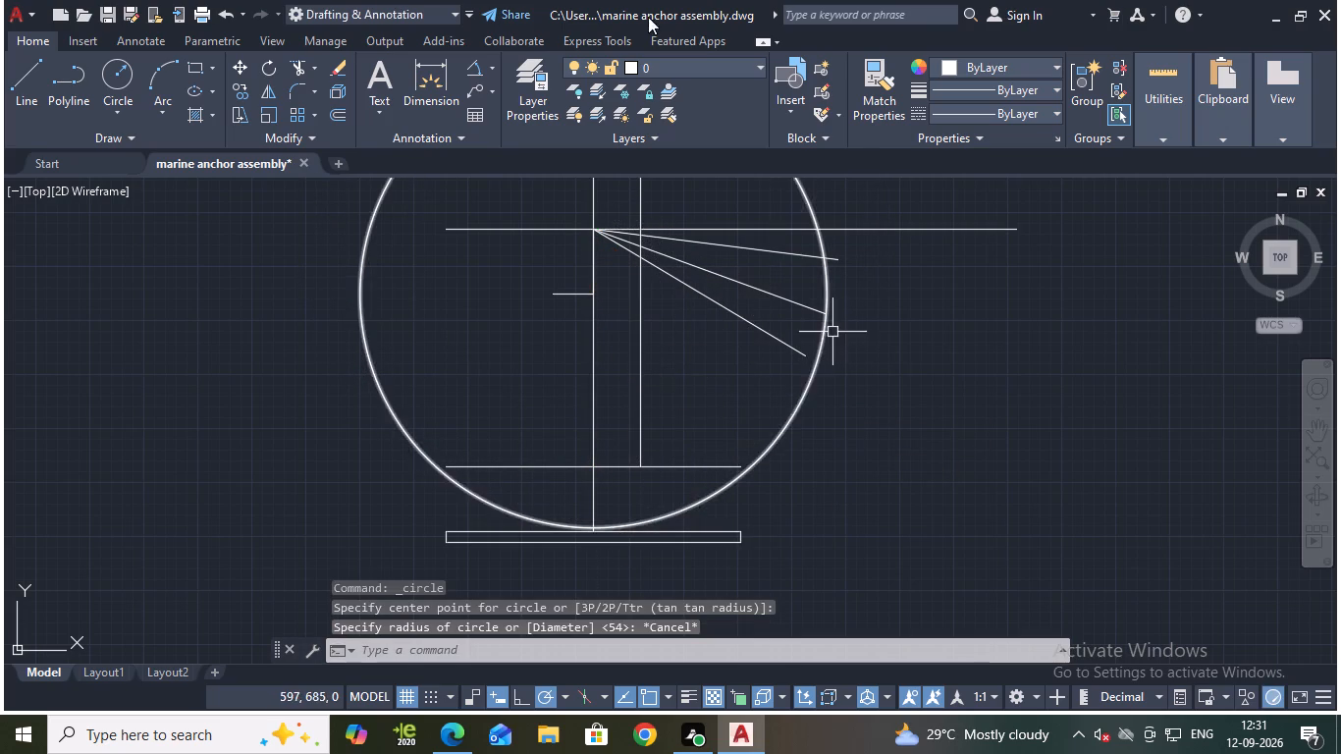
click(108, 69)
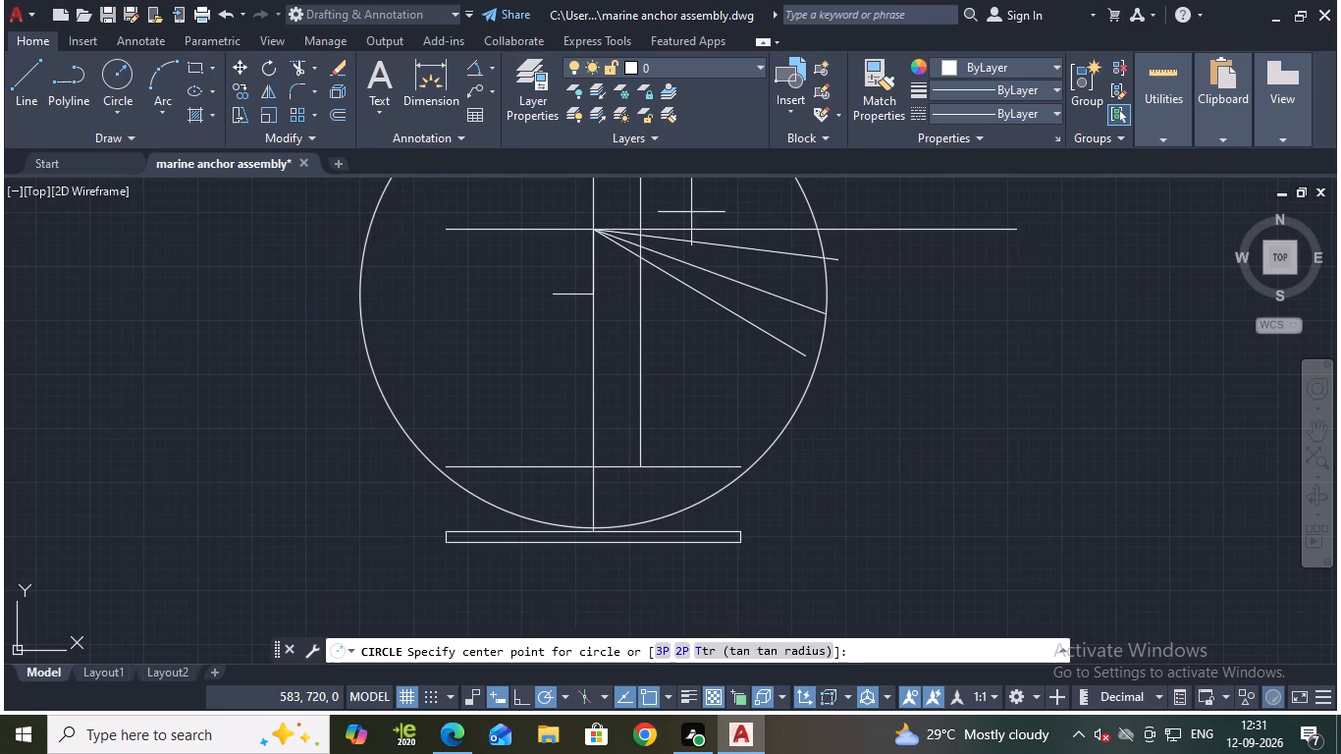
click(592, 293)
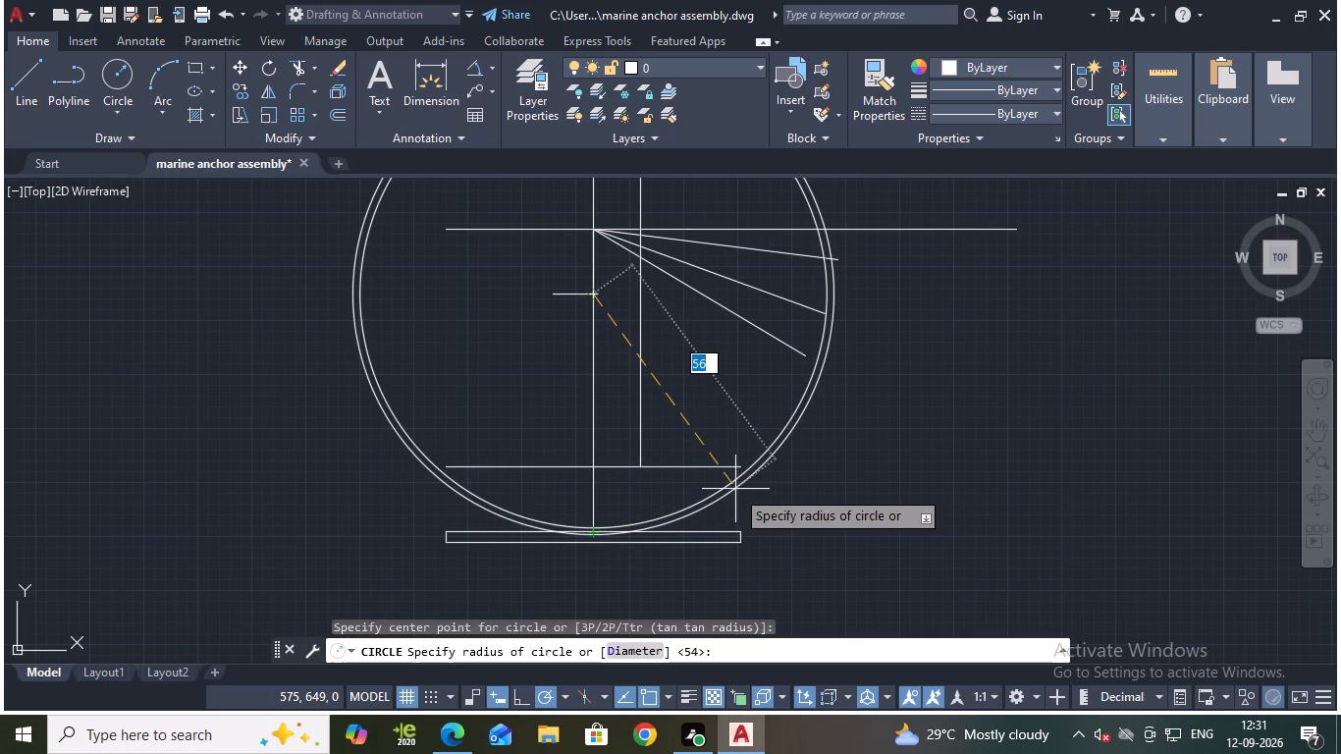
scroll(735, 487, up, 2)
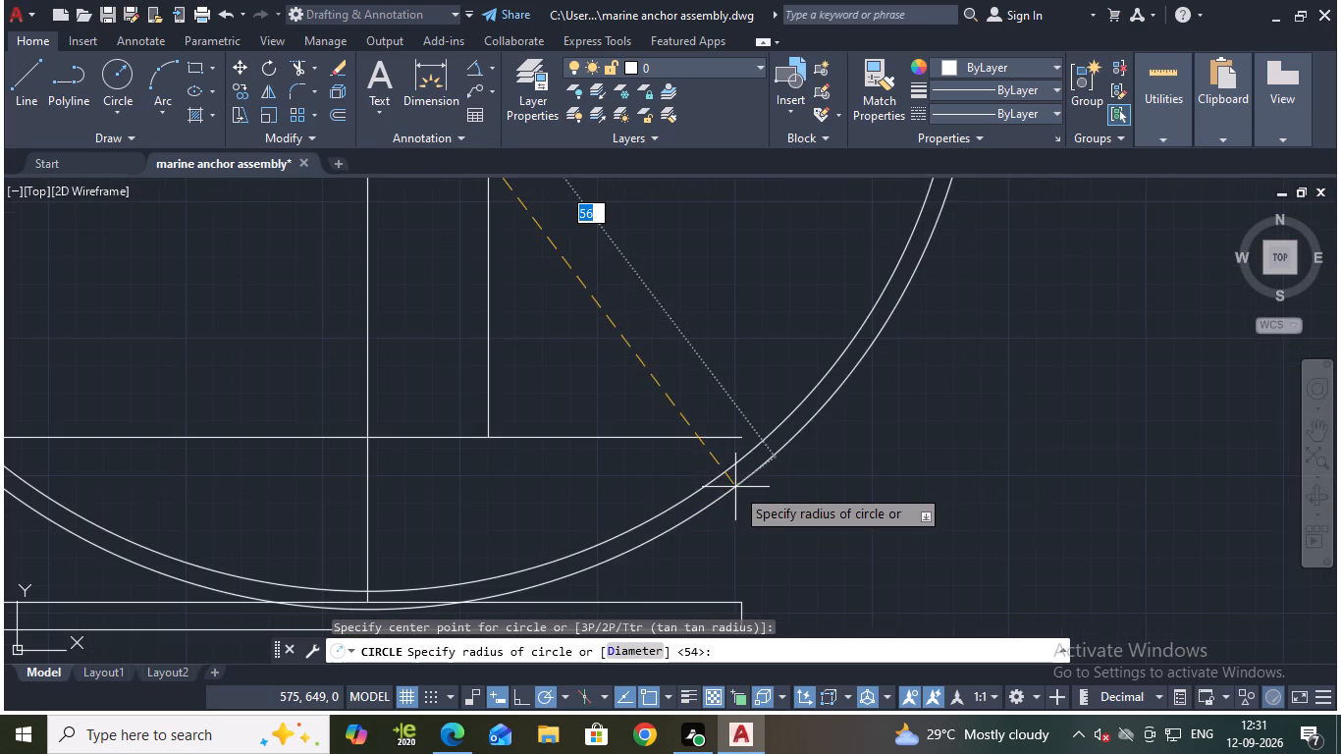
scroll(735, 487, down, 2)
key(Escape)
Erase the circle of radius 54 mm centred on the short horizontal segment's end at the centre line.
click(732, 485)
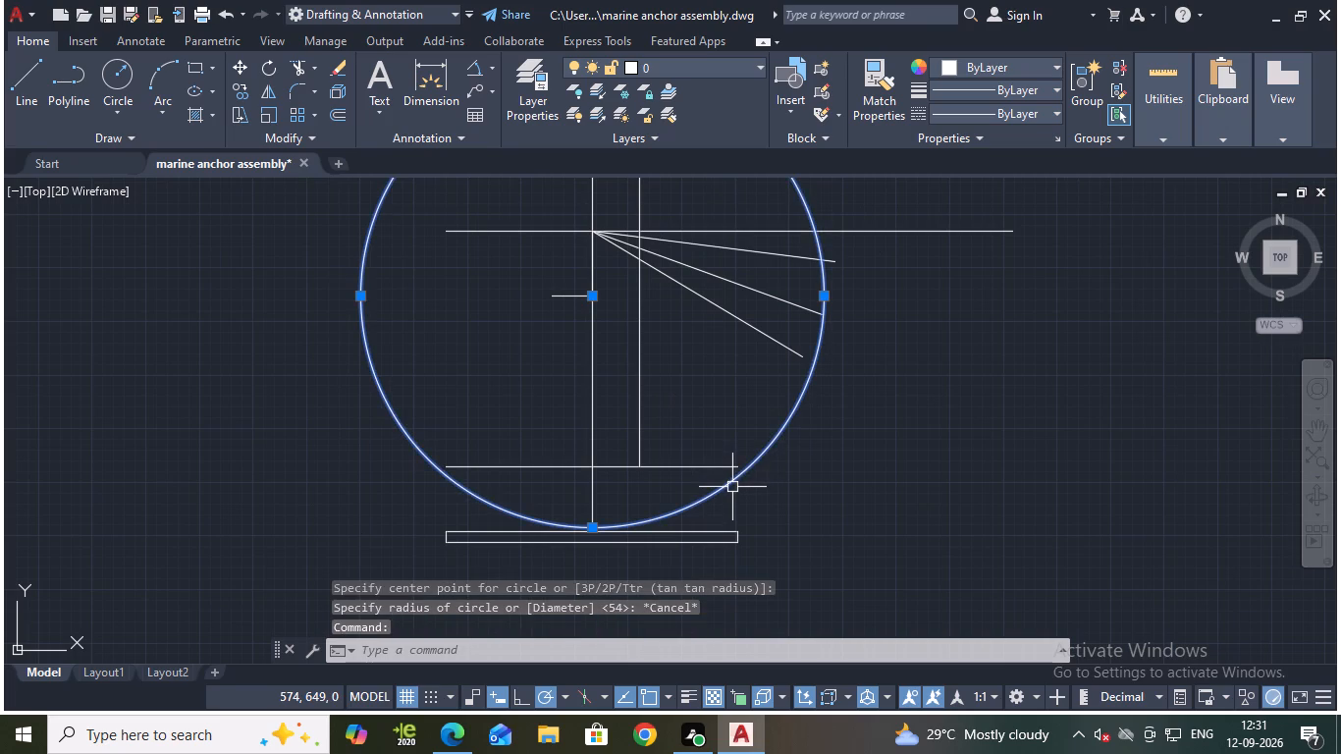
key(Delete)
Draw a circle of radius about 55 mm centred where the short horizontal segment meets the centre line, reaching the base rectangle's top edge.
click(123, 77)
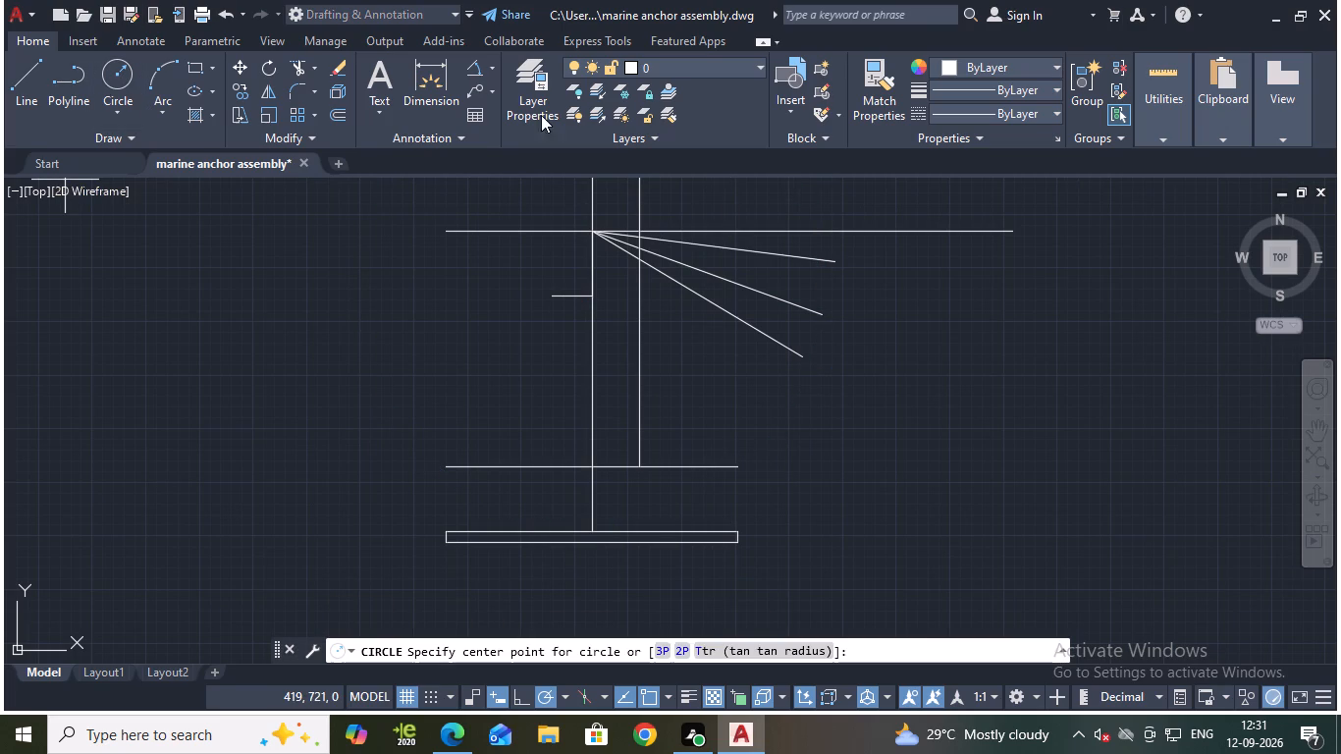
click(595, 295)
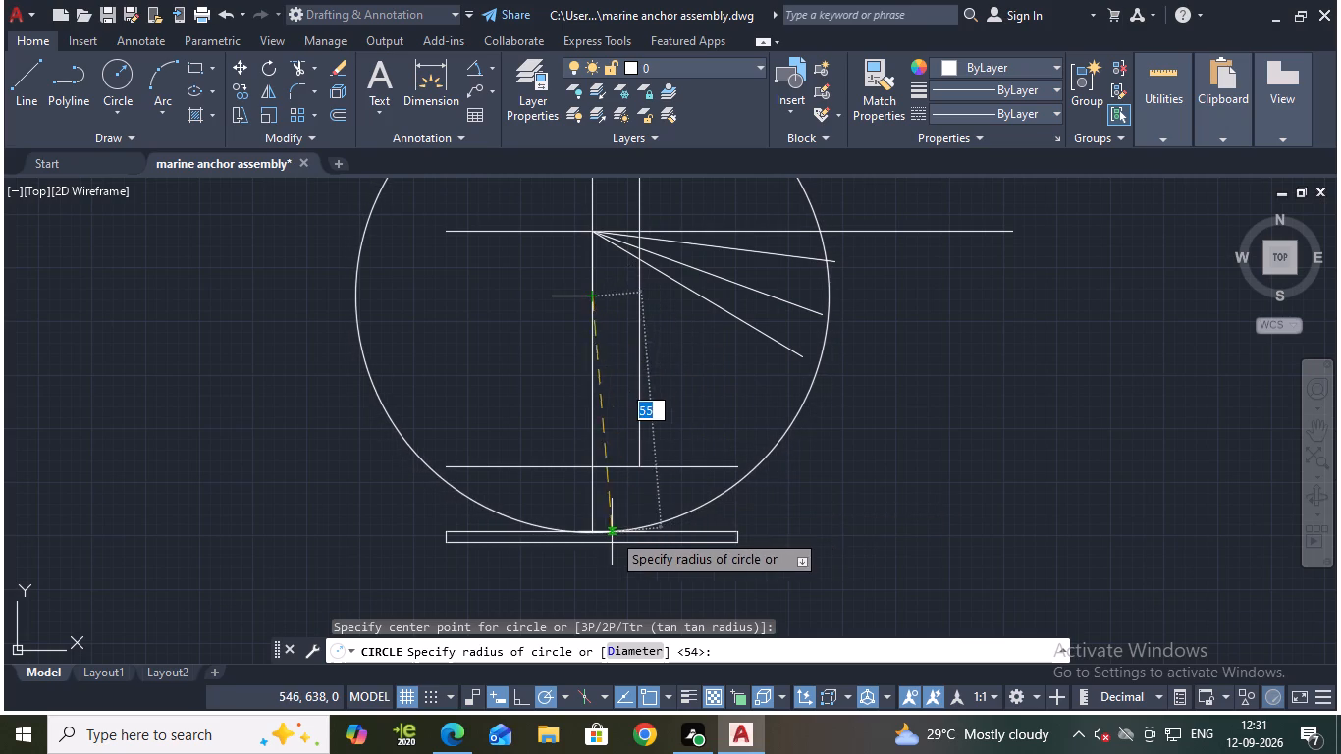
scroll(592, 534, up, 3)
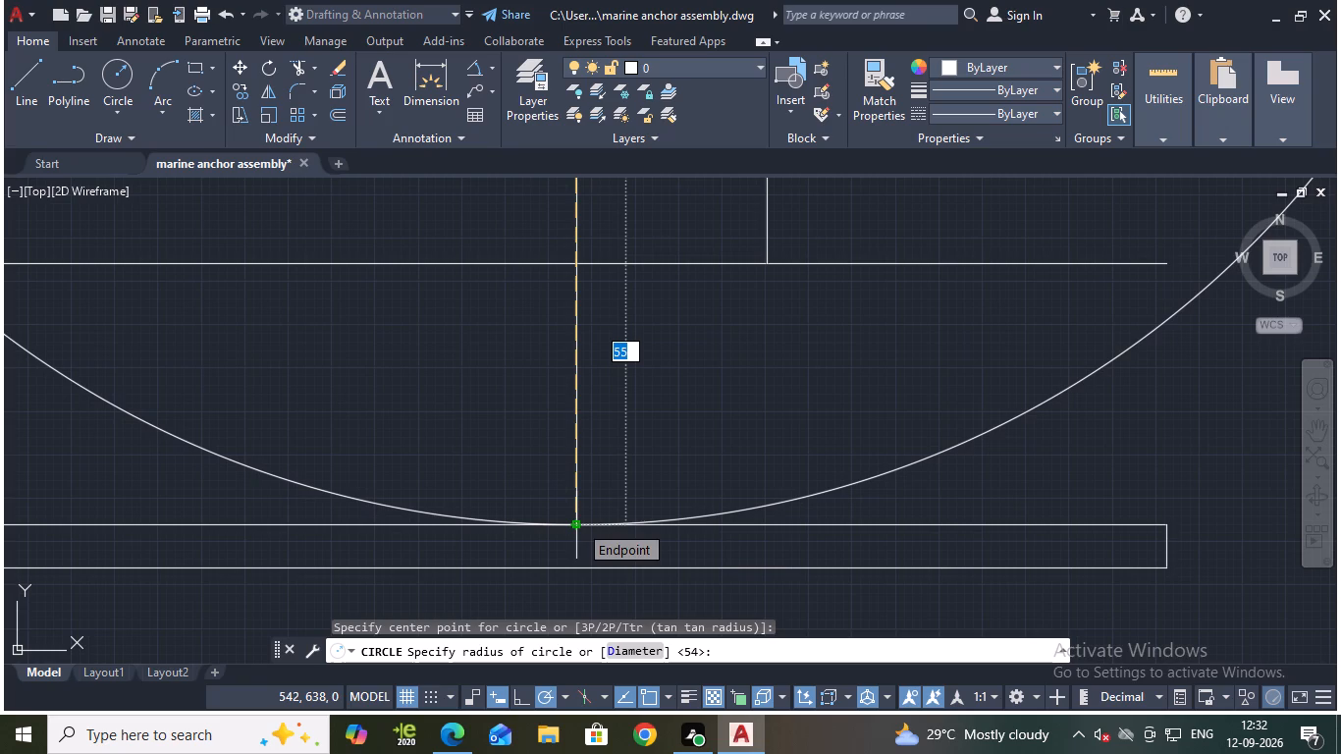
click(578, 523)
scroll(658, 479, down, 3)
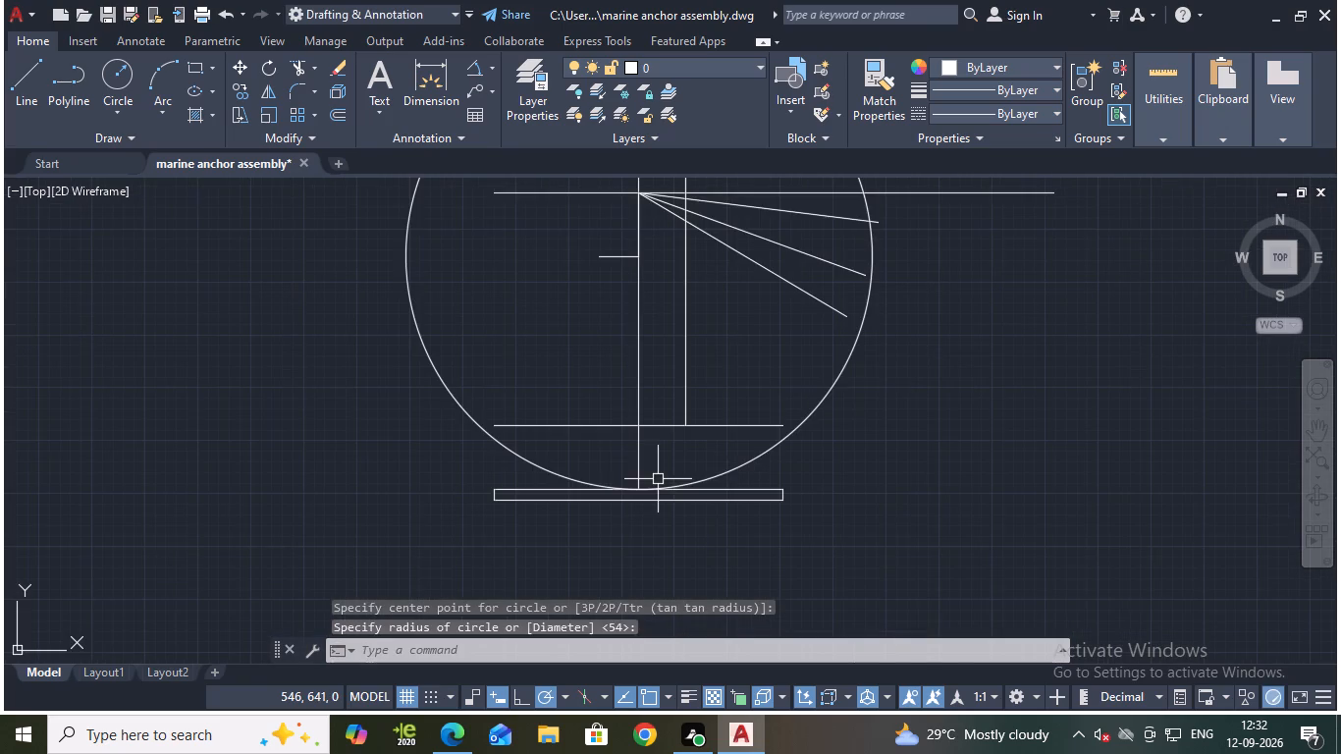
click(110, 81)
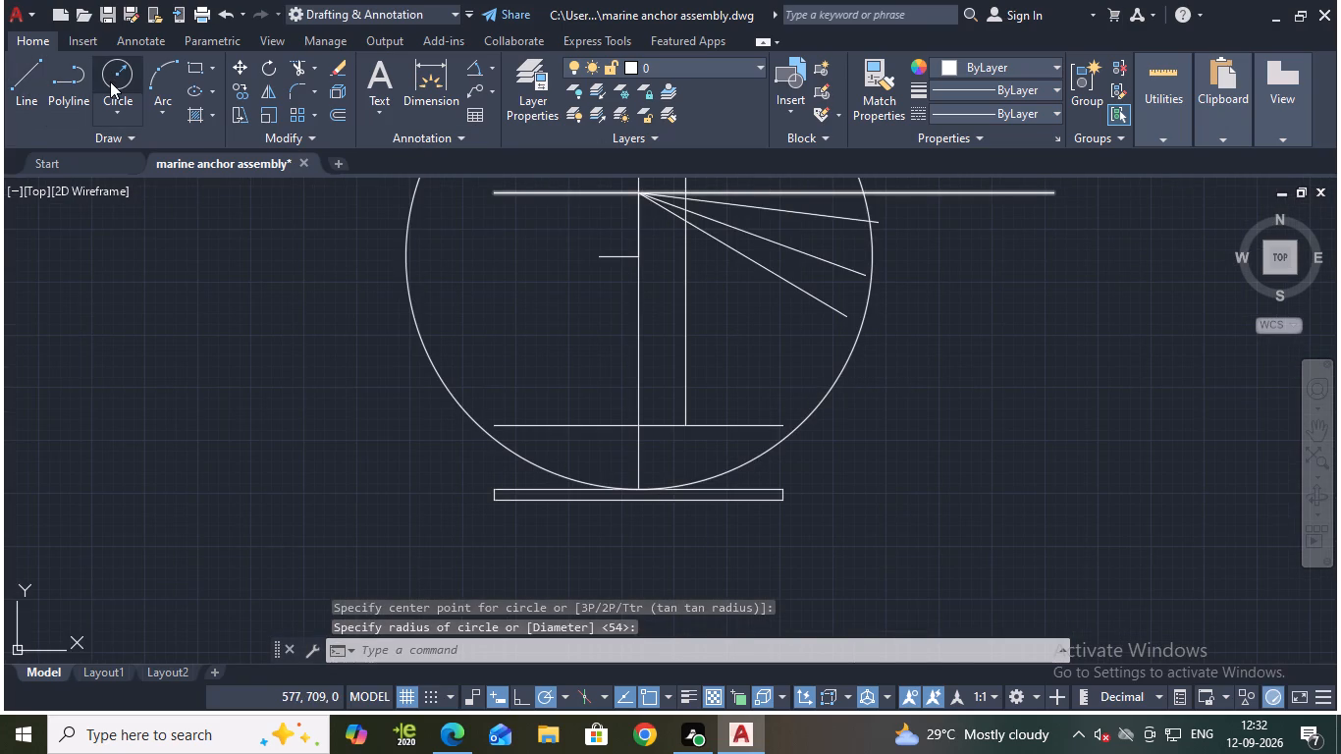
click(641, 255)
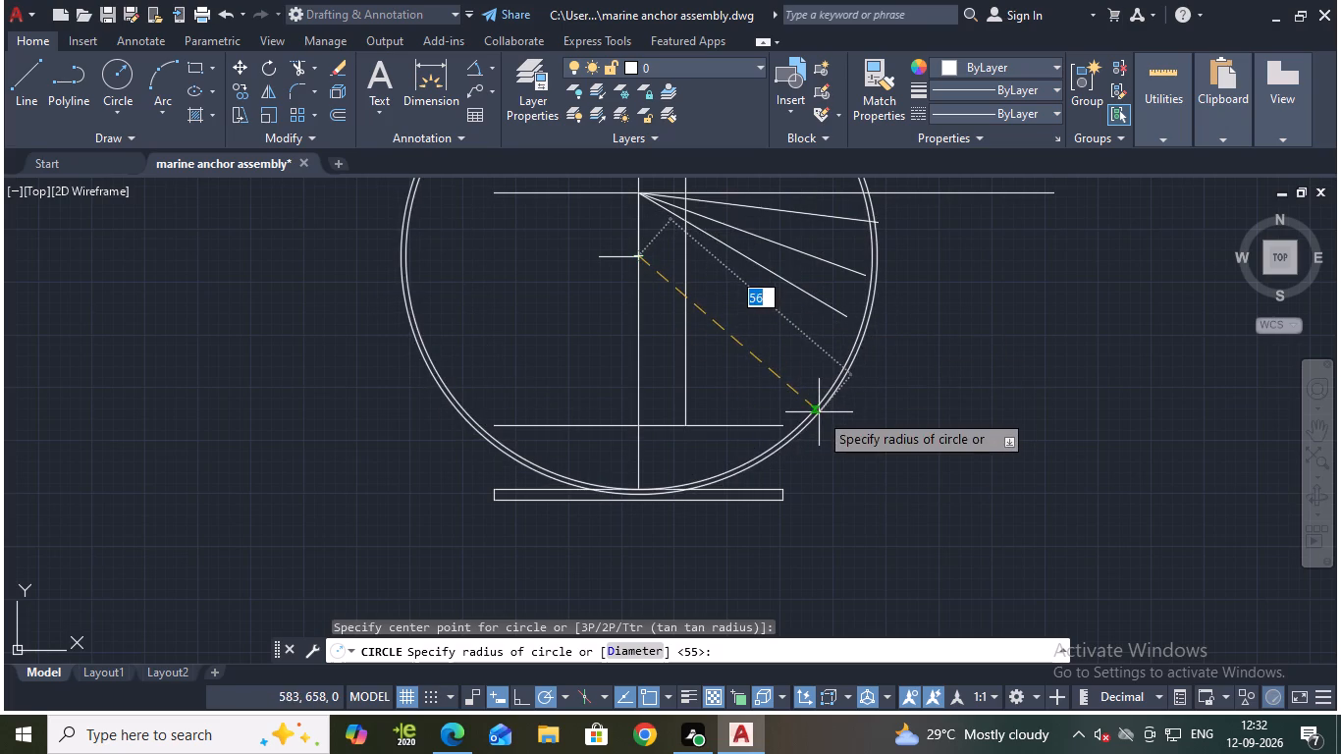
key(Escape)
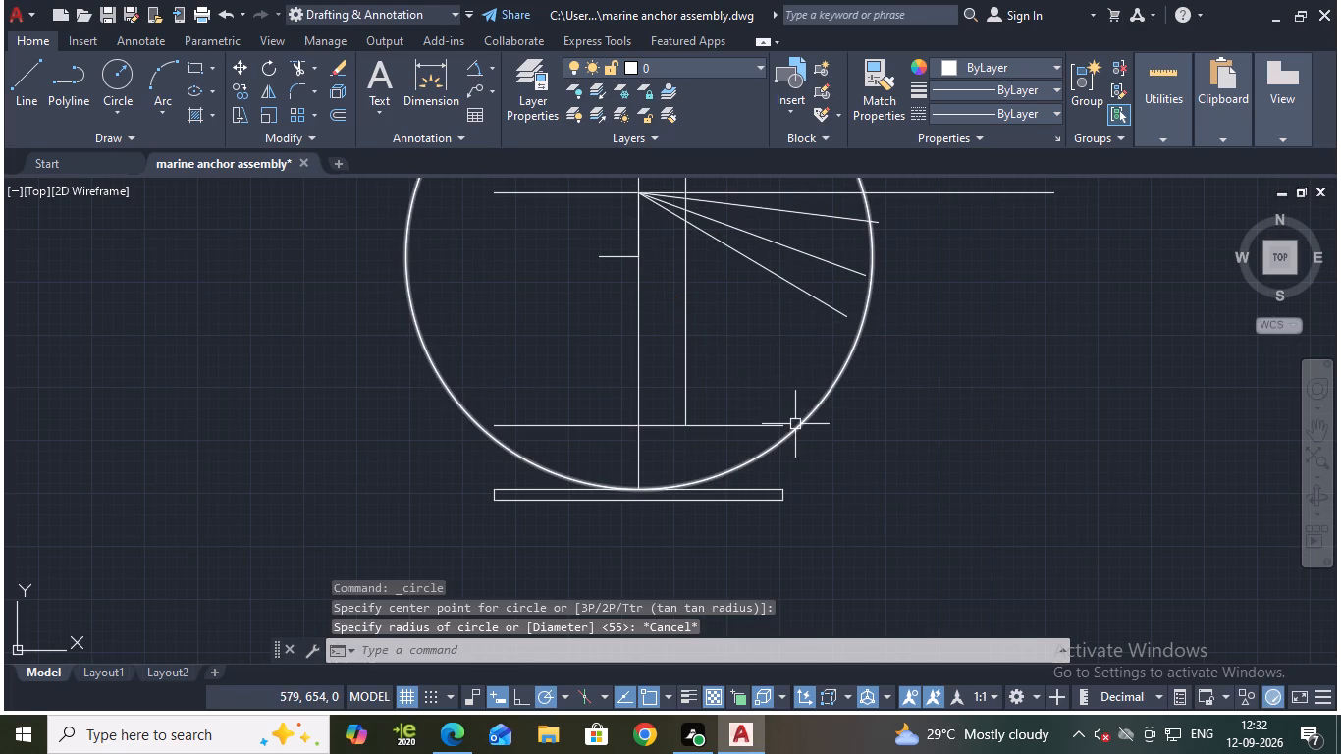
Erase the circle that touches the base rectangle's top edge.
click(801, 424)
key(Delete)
Draw a circle of radius 57 mm centred on the sloping lines' common origin.
middle_drag(924, 344, 906, 365)
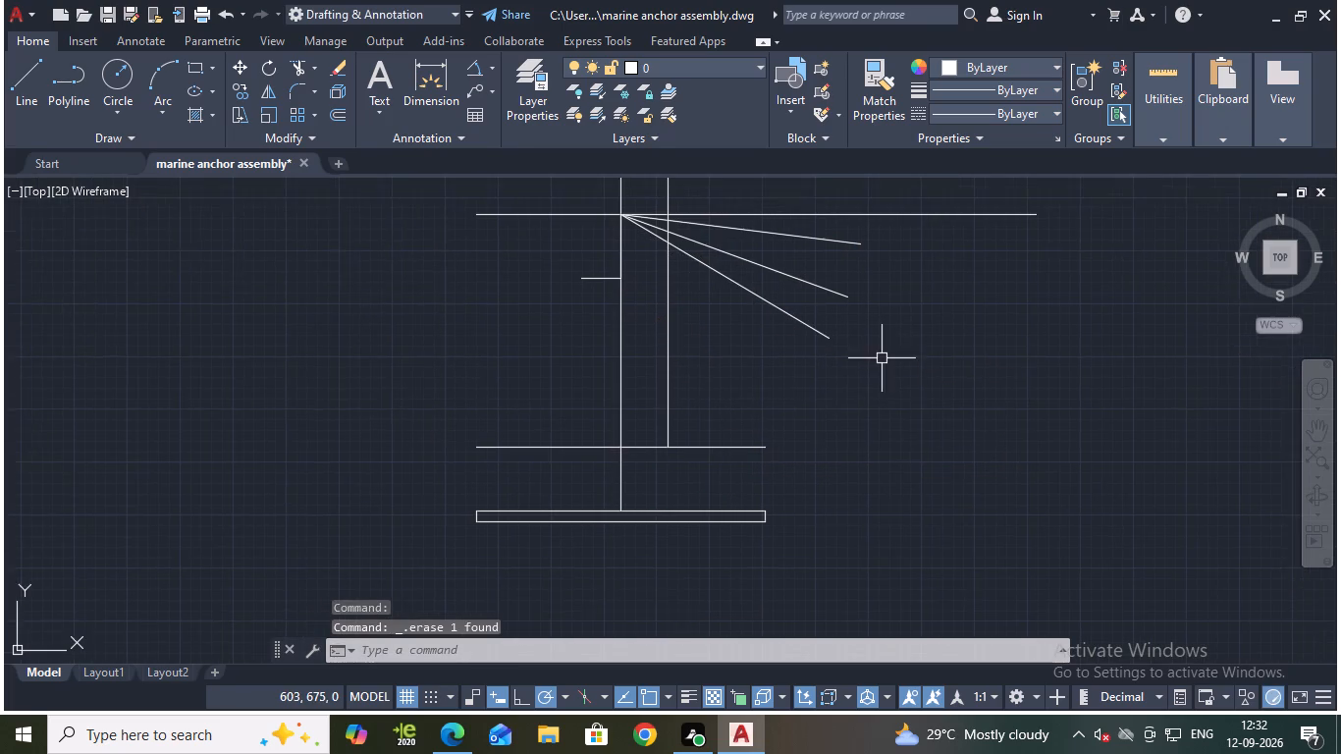
scroll(882, 358, down, 1)
middle_drag(882, 352, 822, 379)
scroll(753, 350, up, 1)
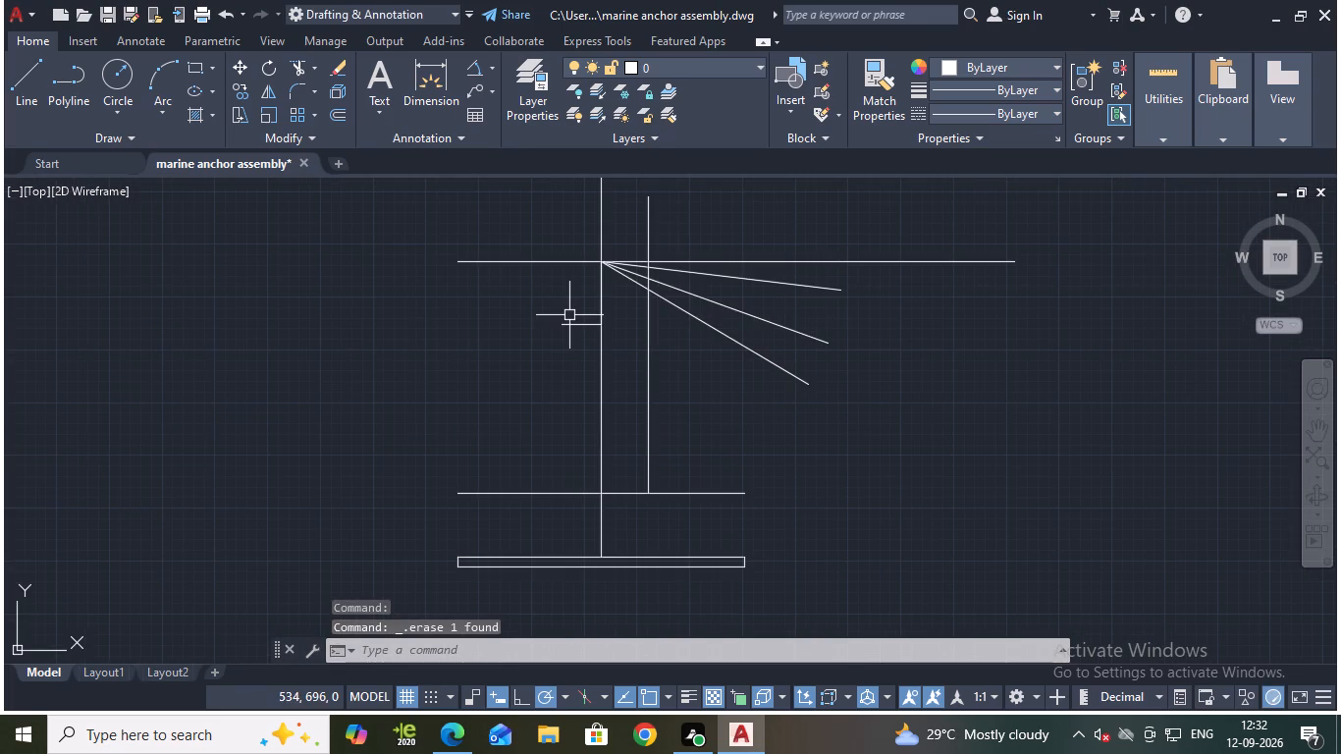
click(121, 73)
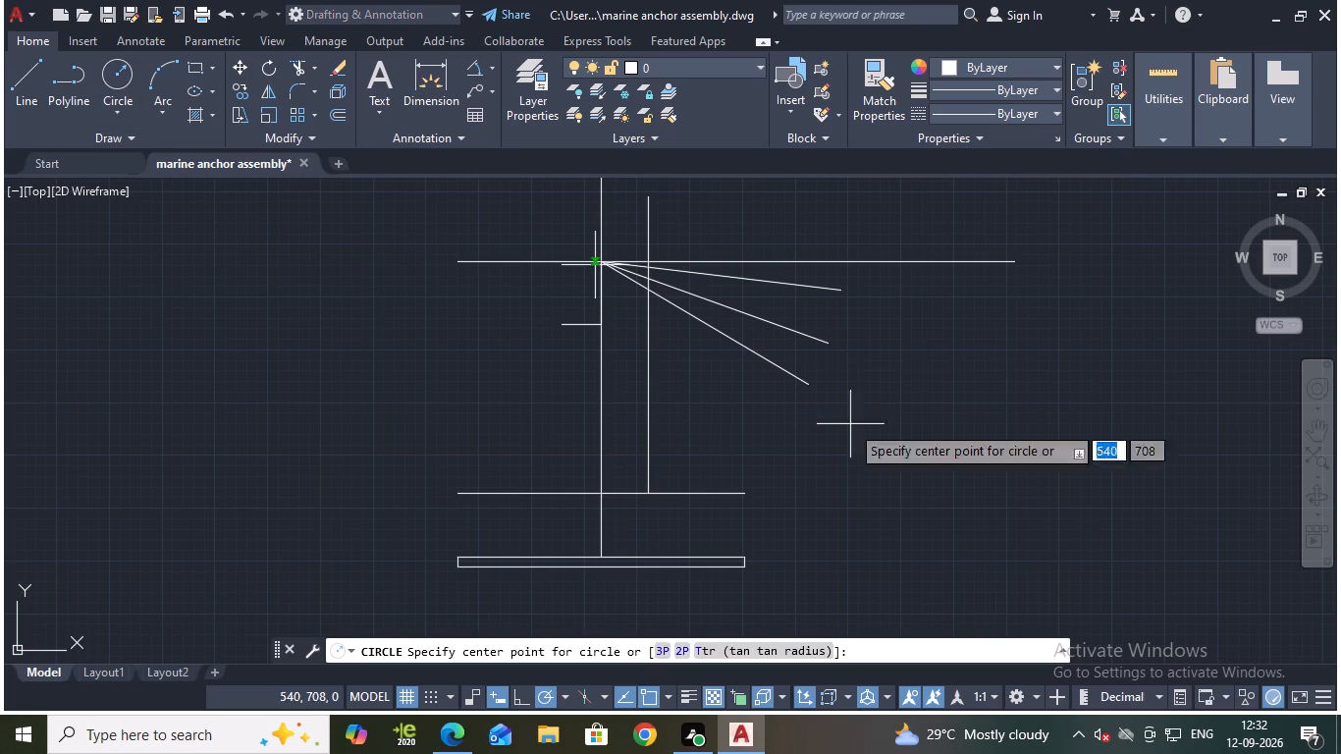
click(601, 264)
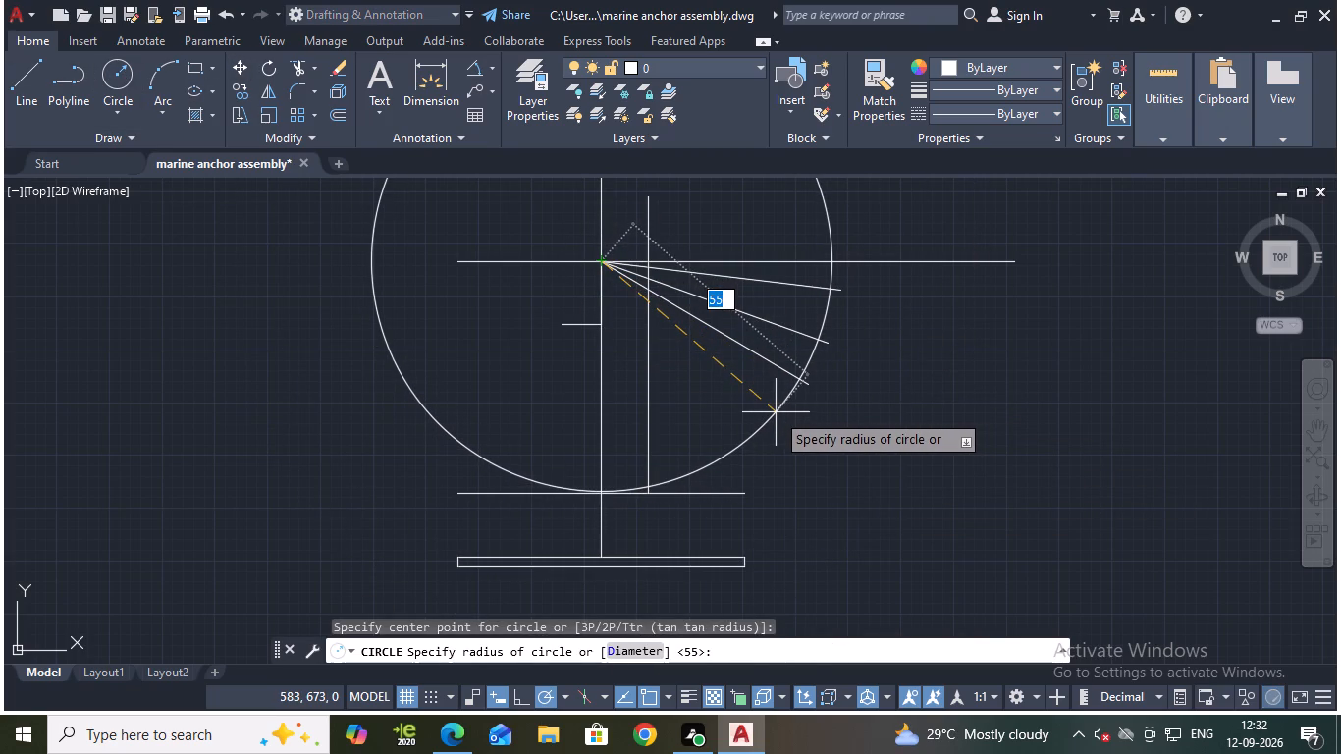
text(57)
key(Return)
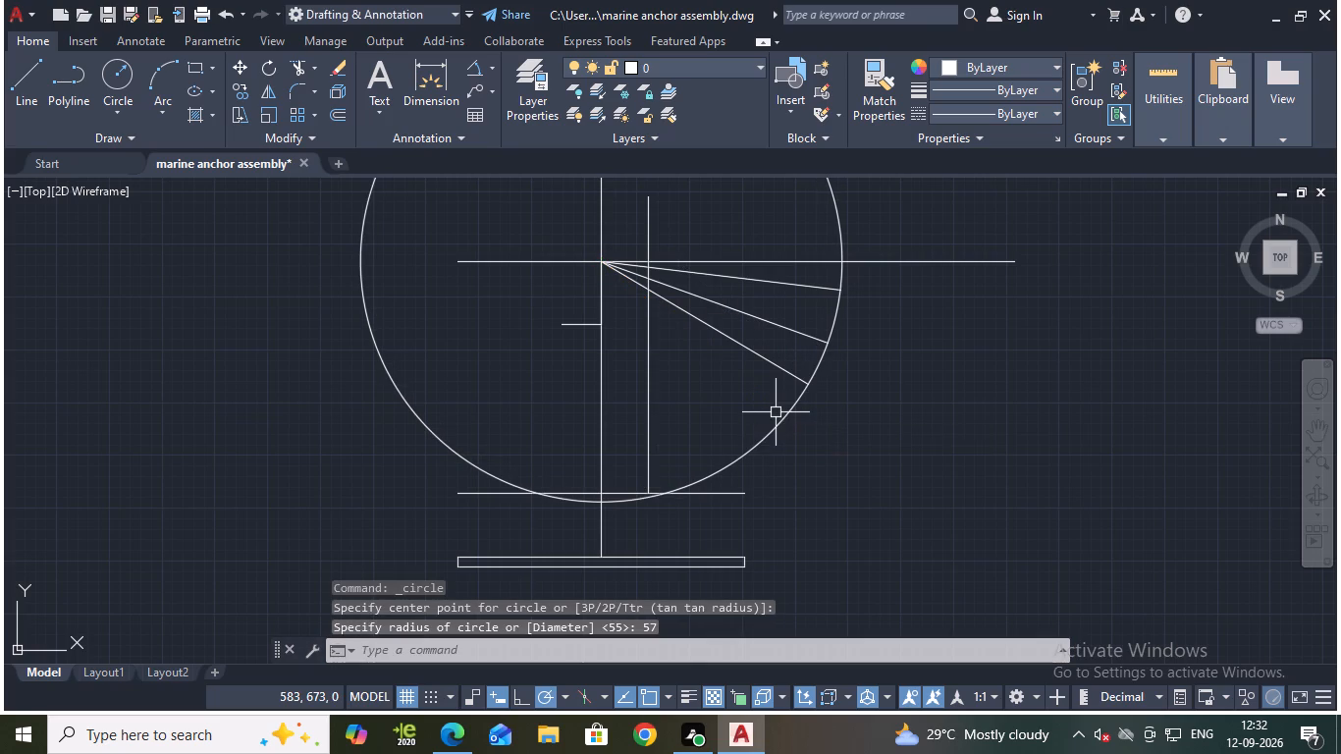
Draw a circle of radius 54 mm centred where the short horizontal segment meets the vertical centre line.
click(120, 61)
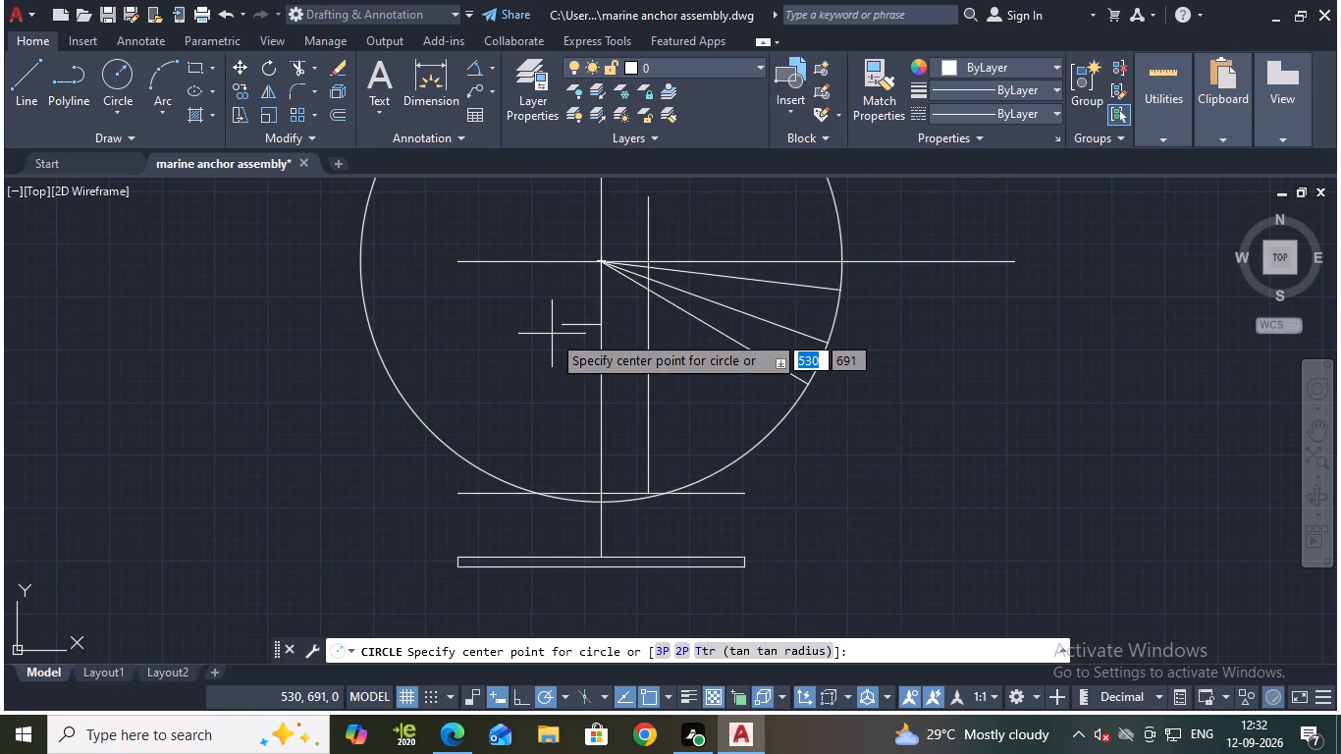
click(603, 326)
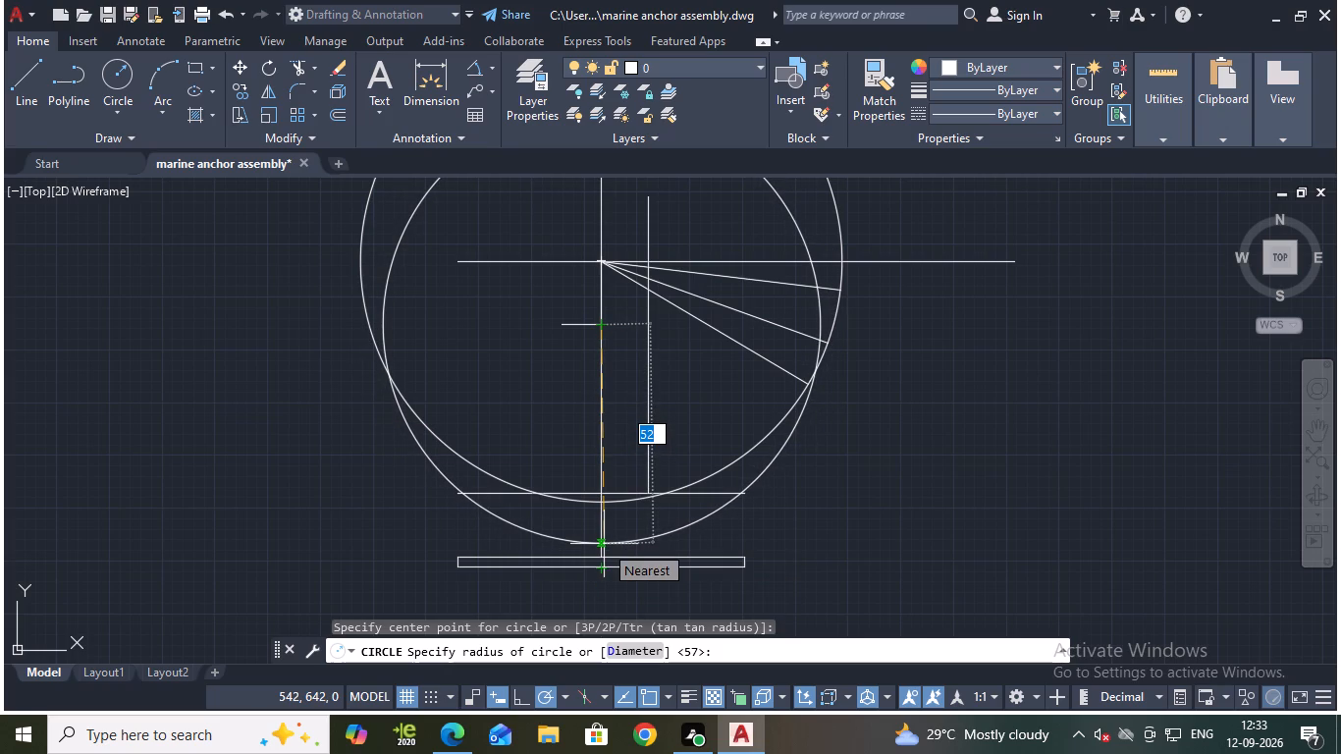
text(54)
key(Return)
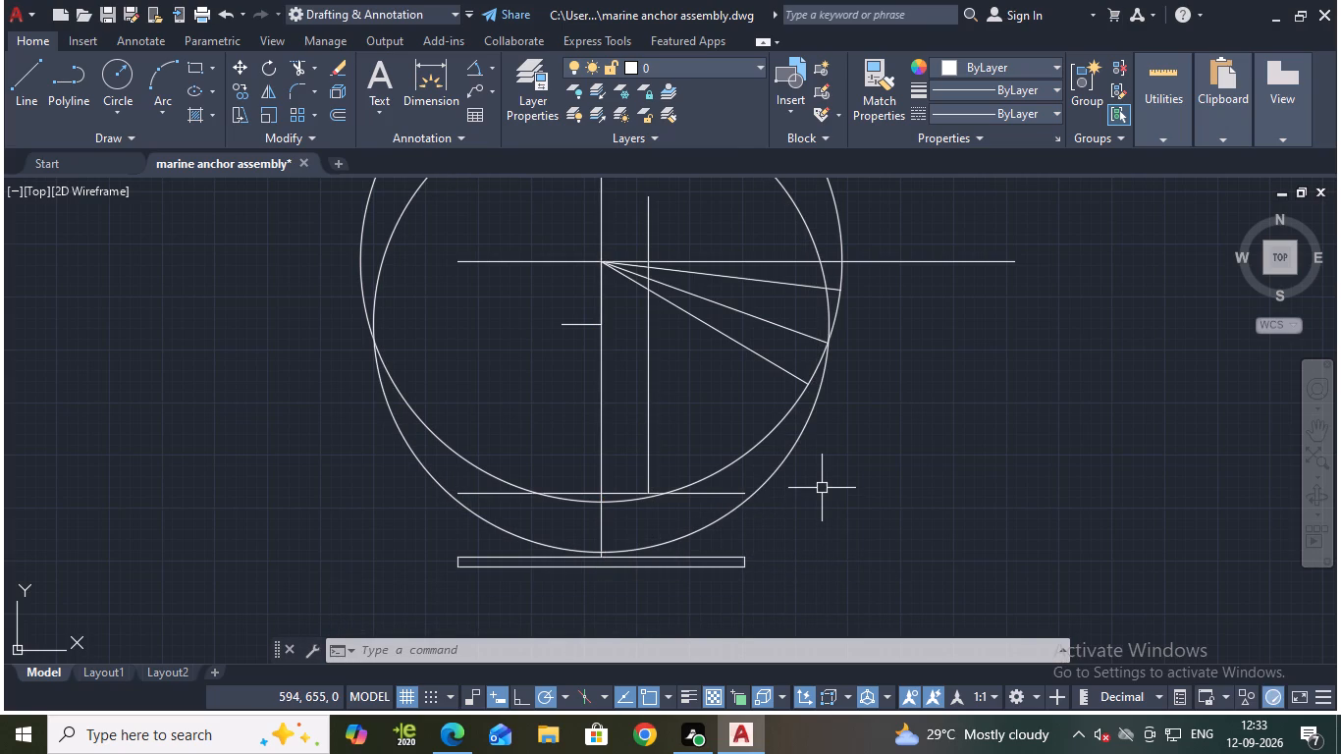
scroll(696, 356, up, 1)
middle_drag(706, 365, 699, 436)
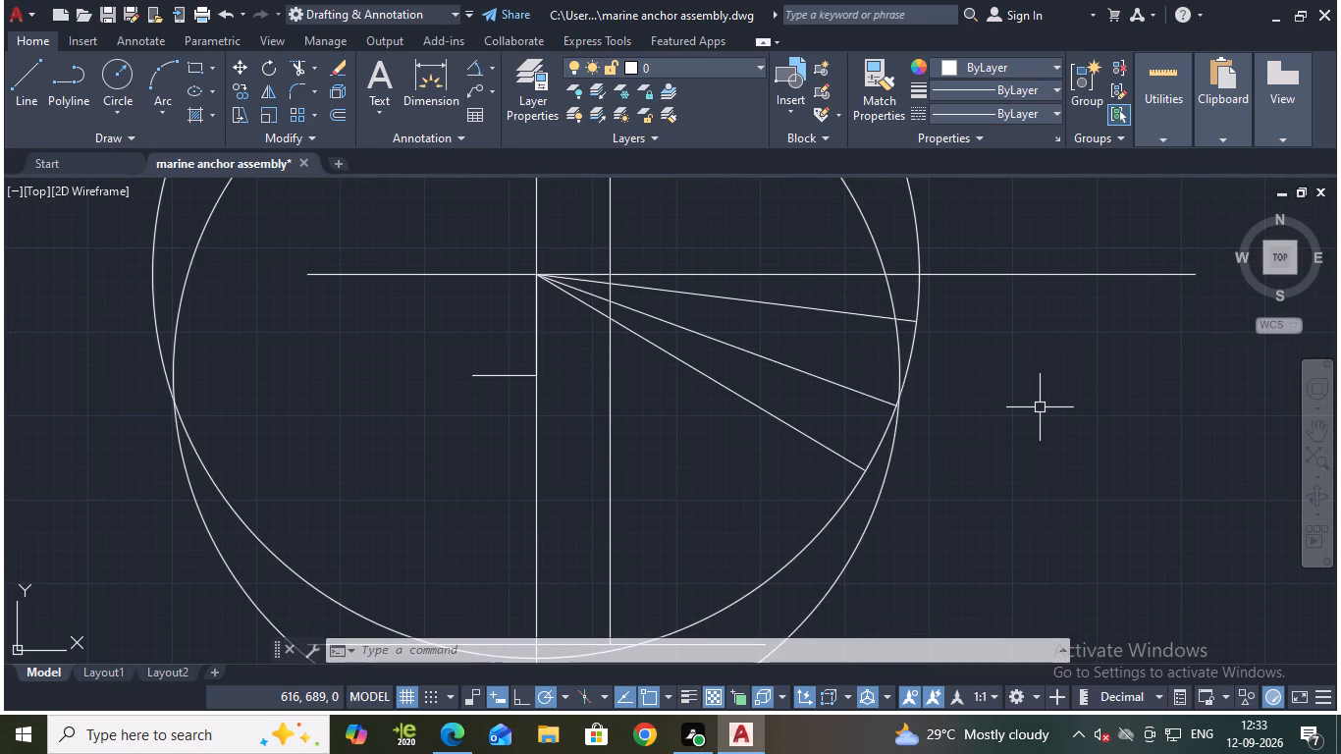
scroll(1040, 407, down, 1)
key(Escape)
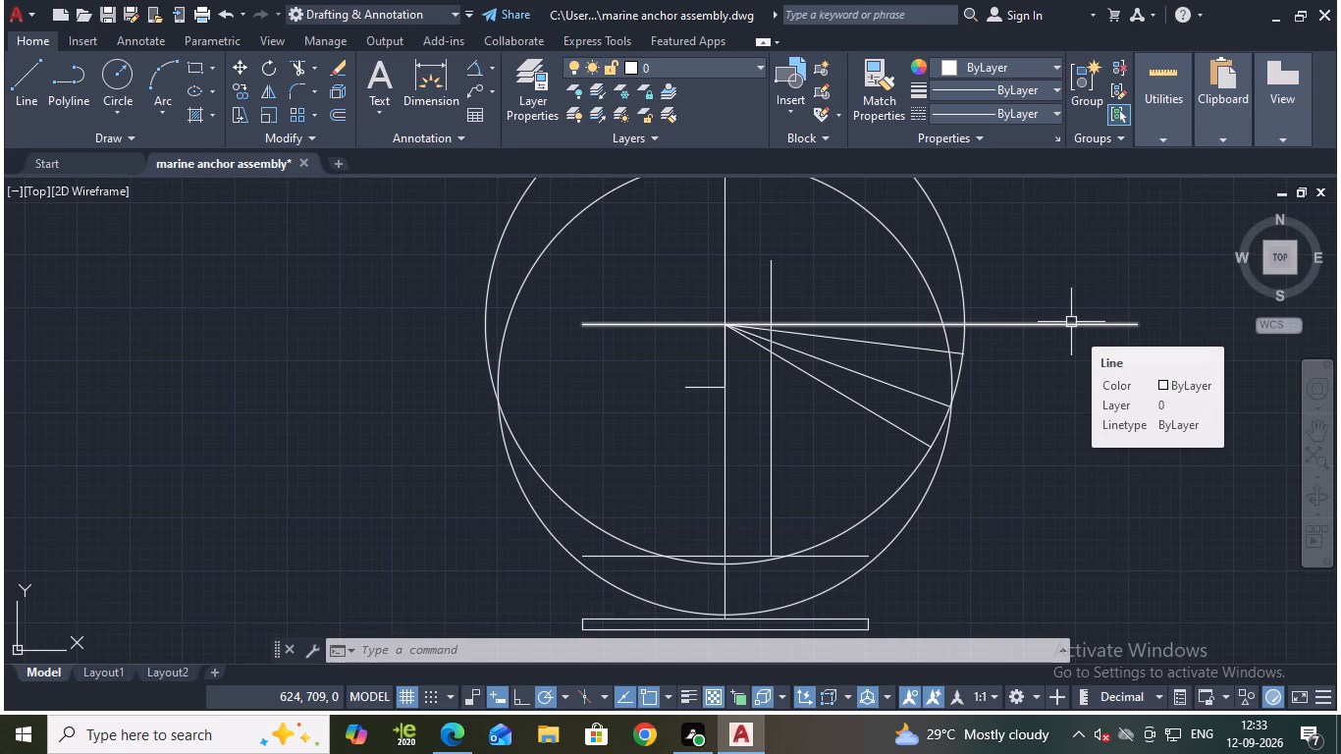
key(Escape)
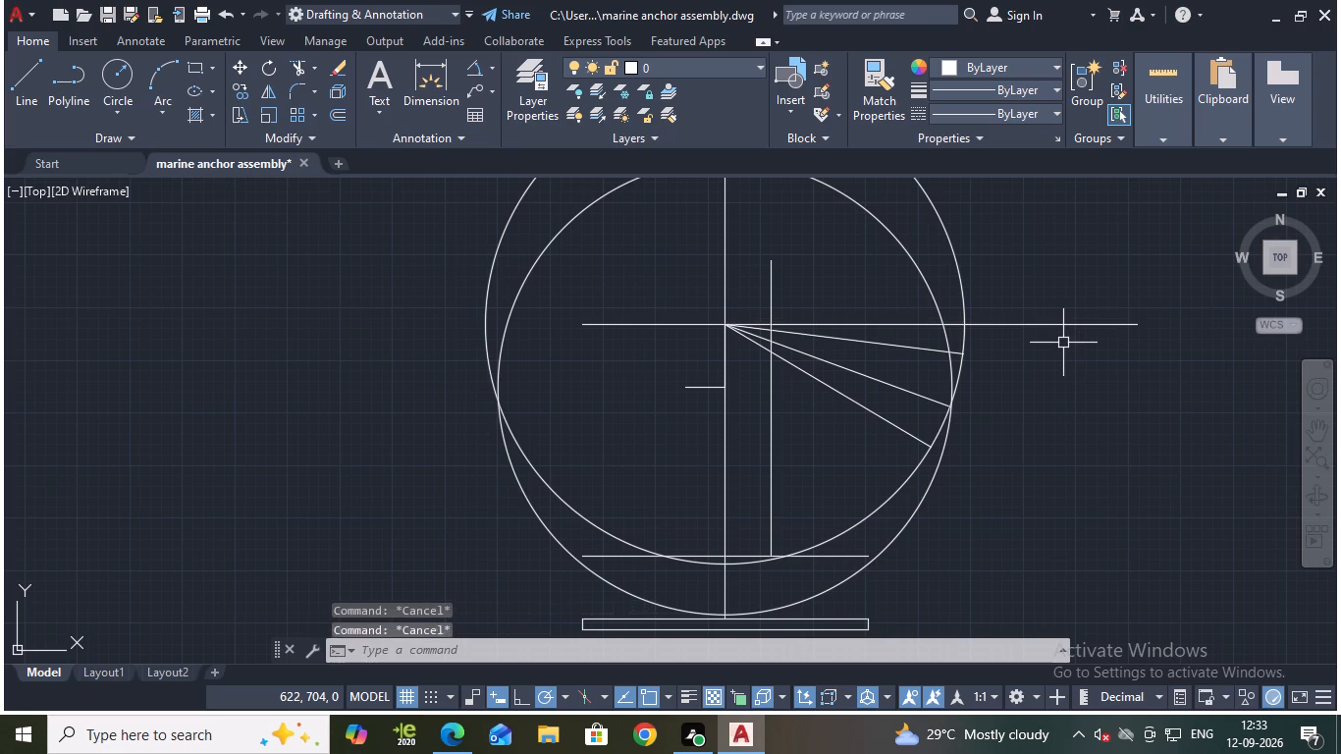
Trim both circles' upper arcs, down to their crossing on the left side and to the long horizontal line on the right side.
text(tr)
key(Return)
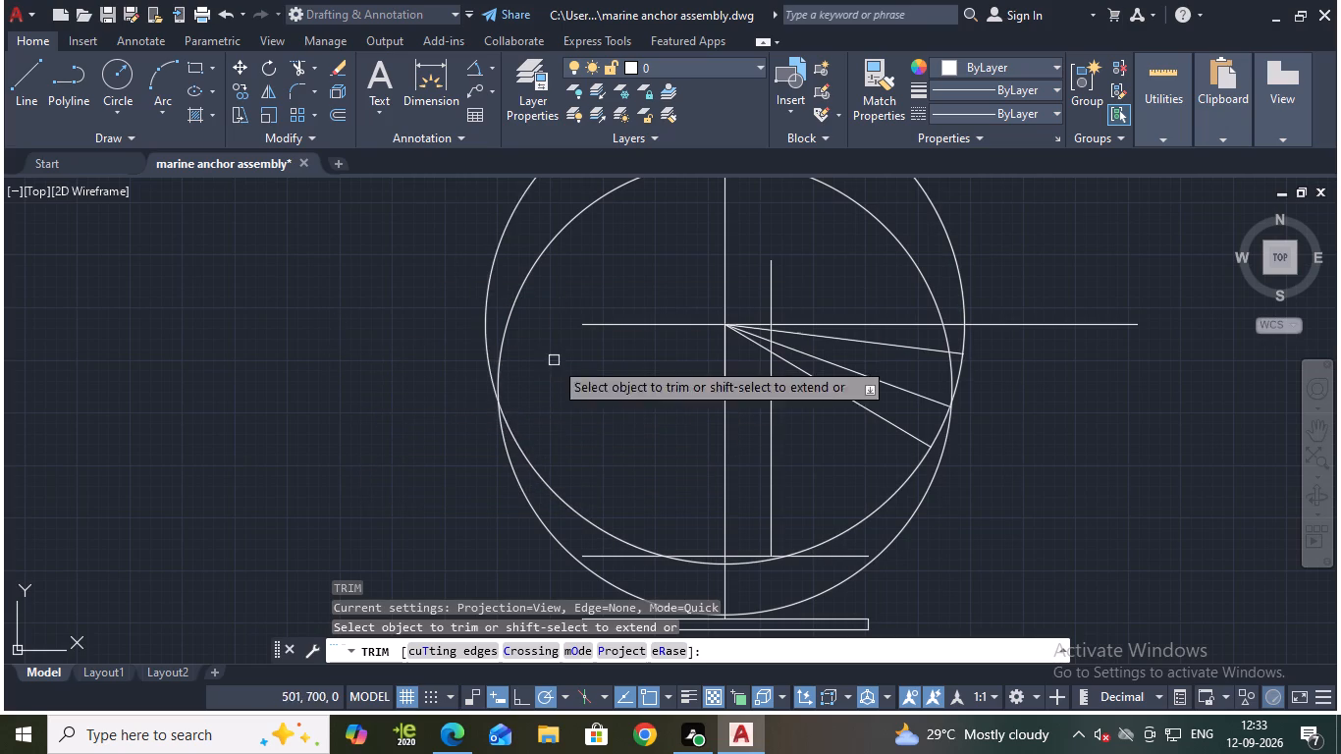
click(495, 376)
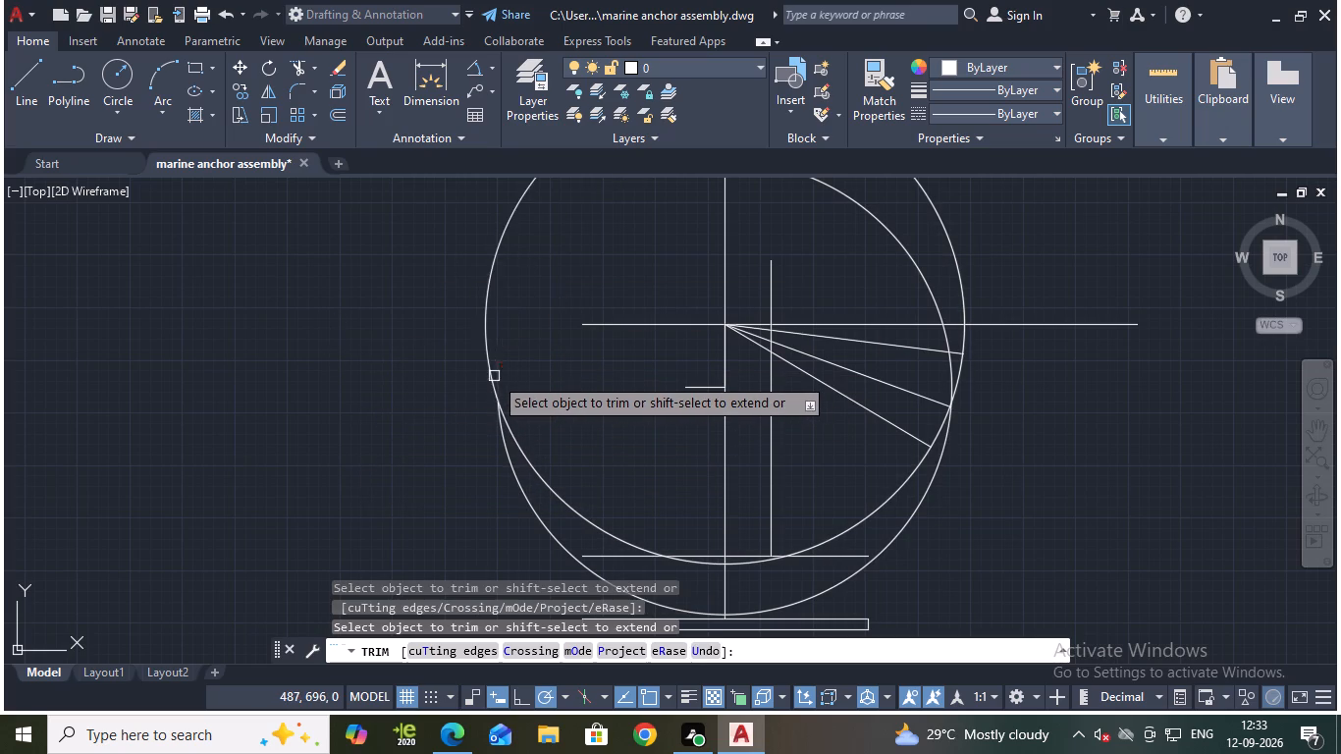
click(492, 376)
click(905, 252)
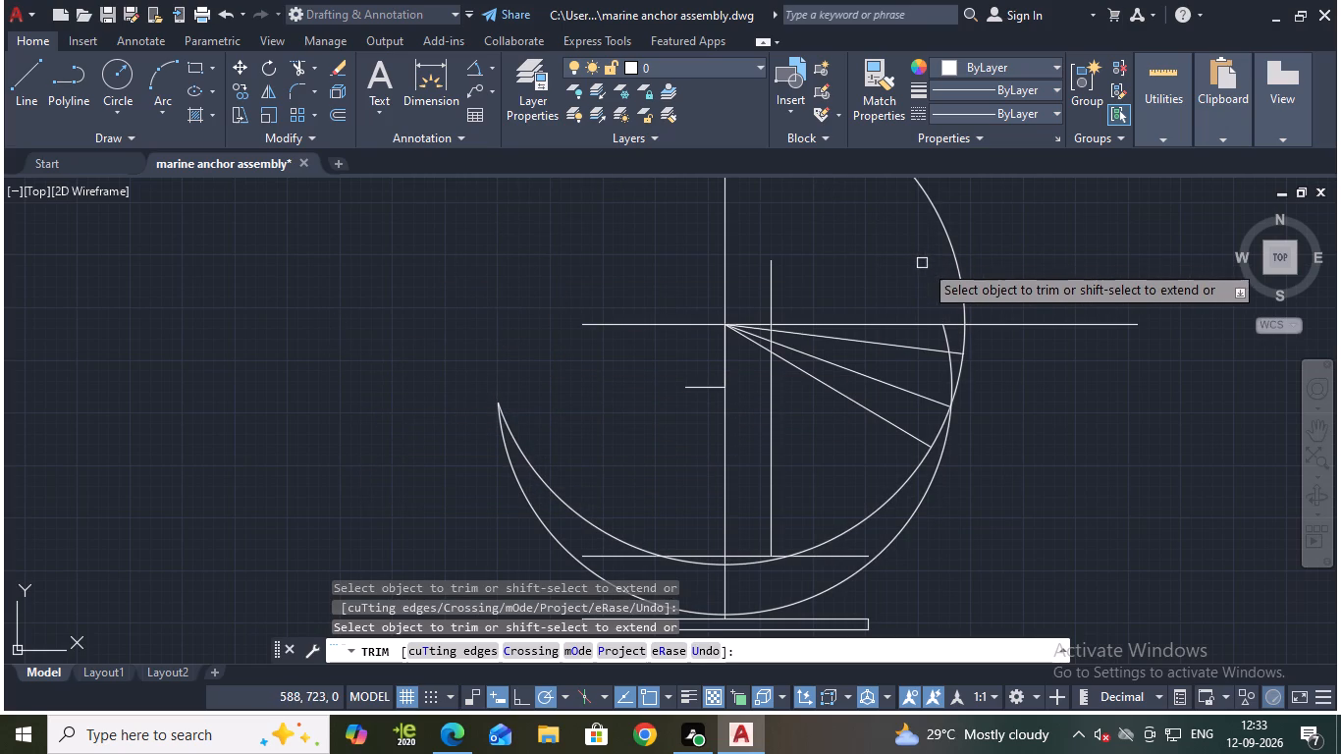
click(951, 260)
Trim the remaining right-hand arc pieces between the long horizontal line and the circles' crossing, leaving only the crescent below.
scroll(962, 324, up, 2)
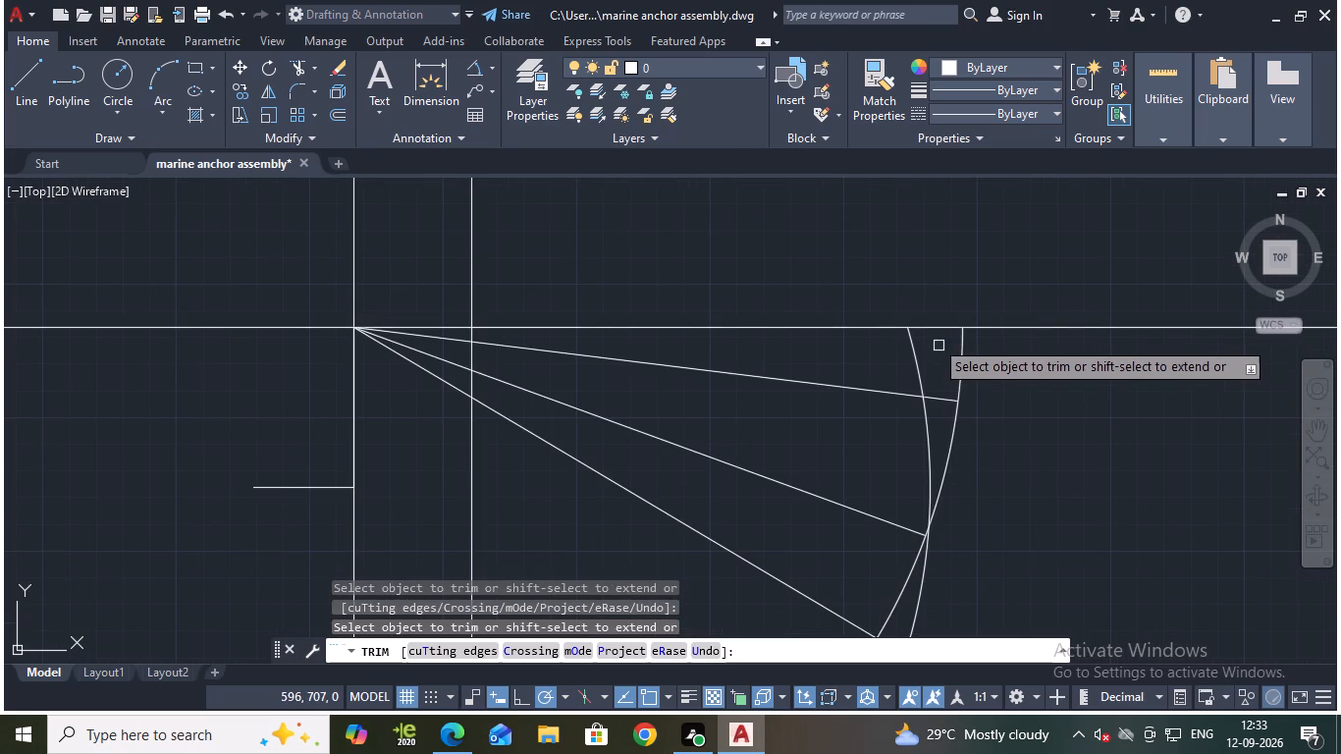
click(924, 382)
click(967, 375)
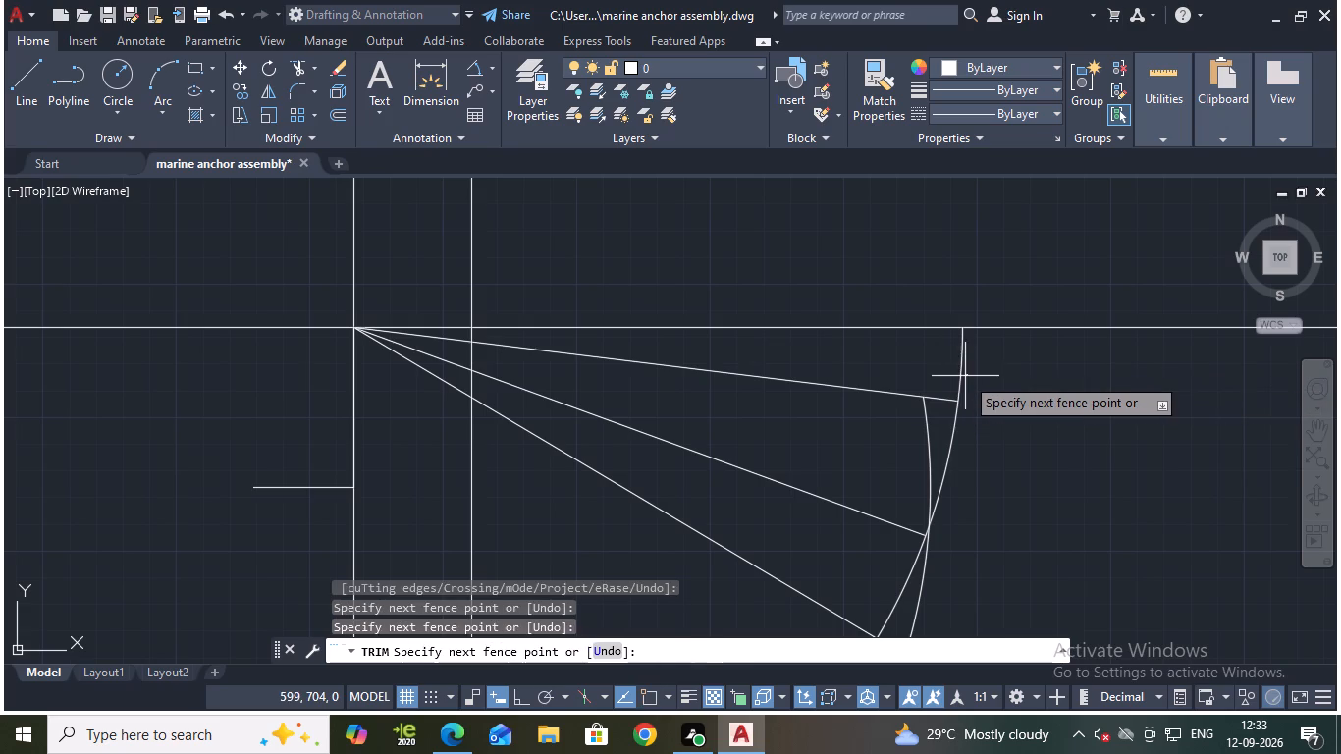
click(965, 376)
click(963, 376)
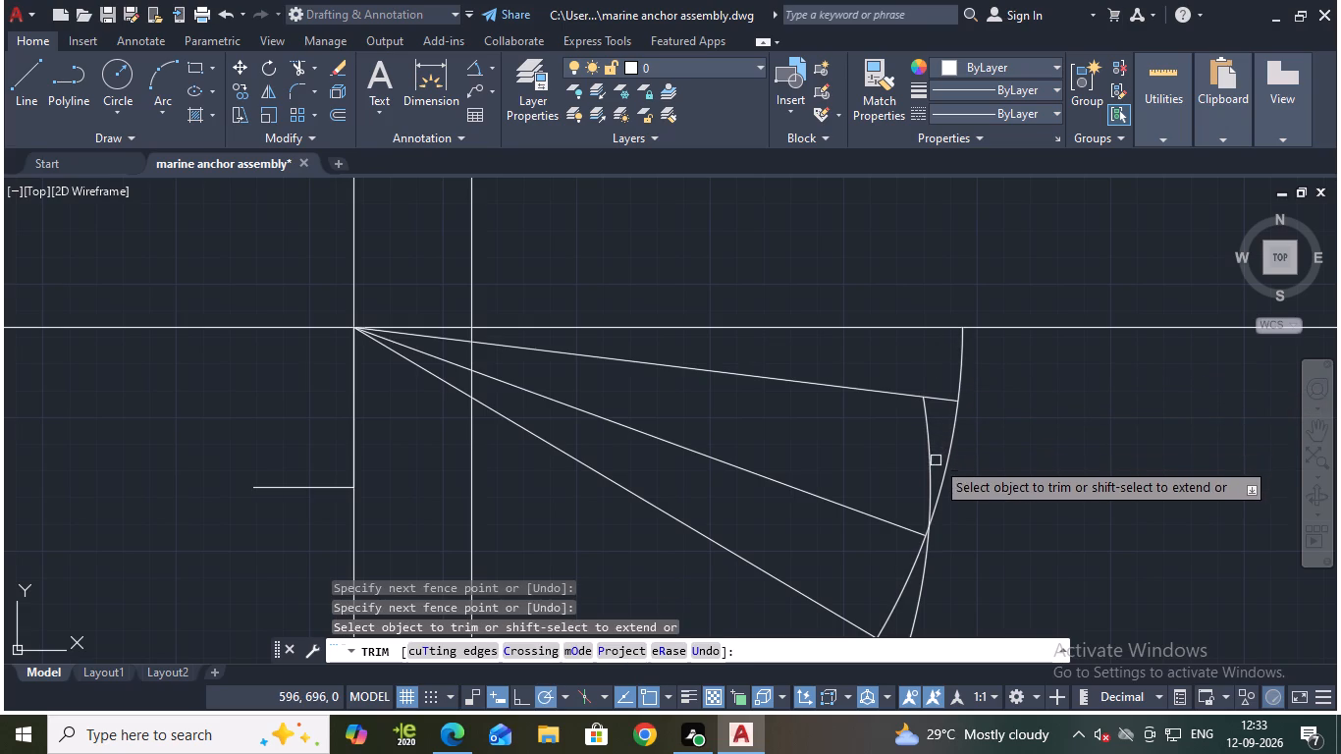
click(931, 479)
click(937, 500)
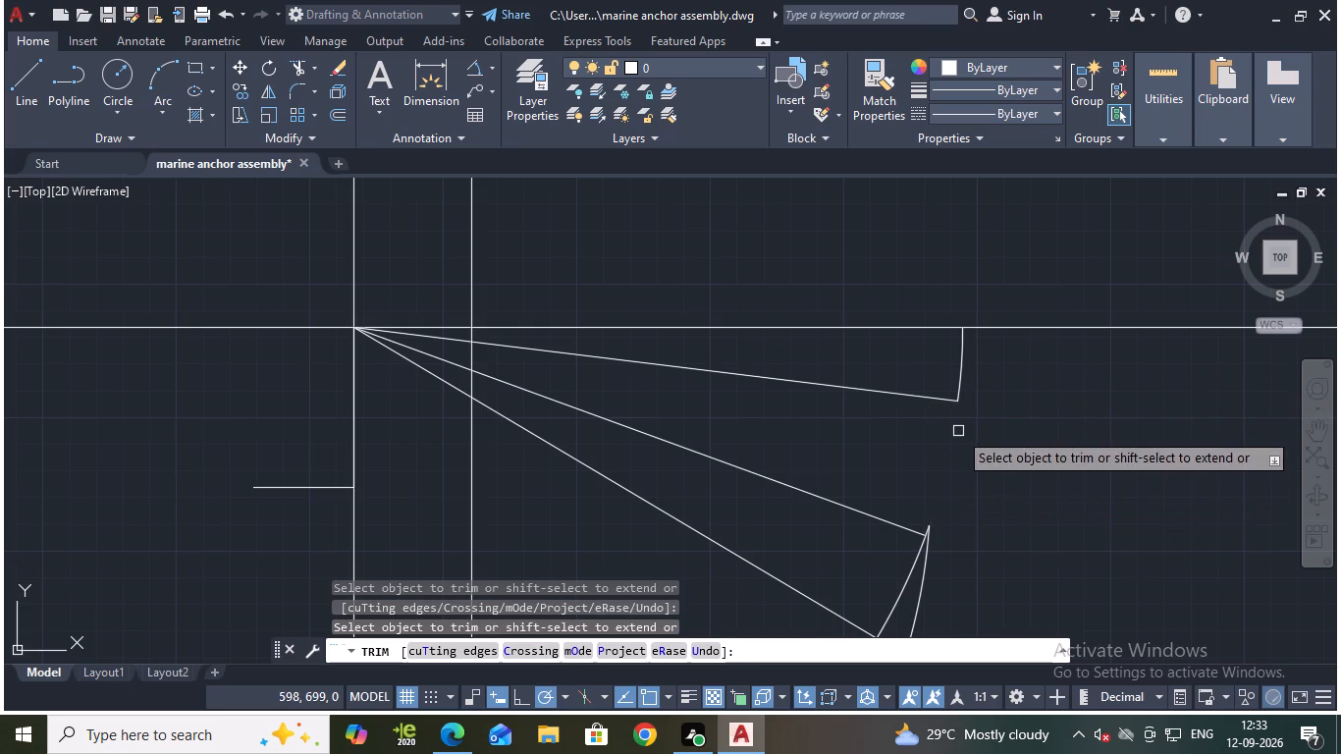
click(973, 387)
click(956, 370)
scroll(1033, 454, down, 2)
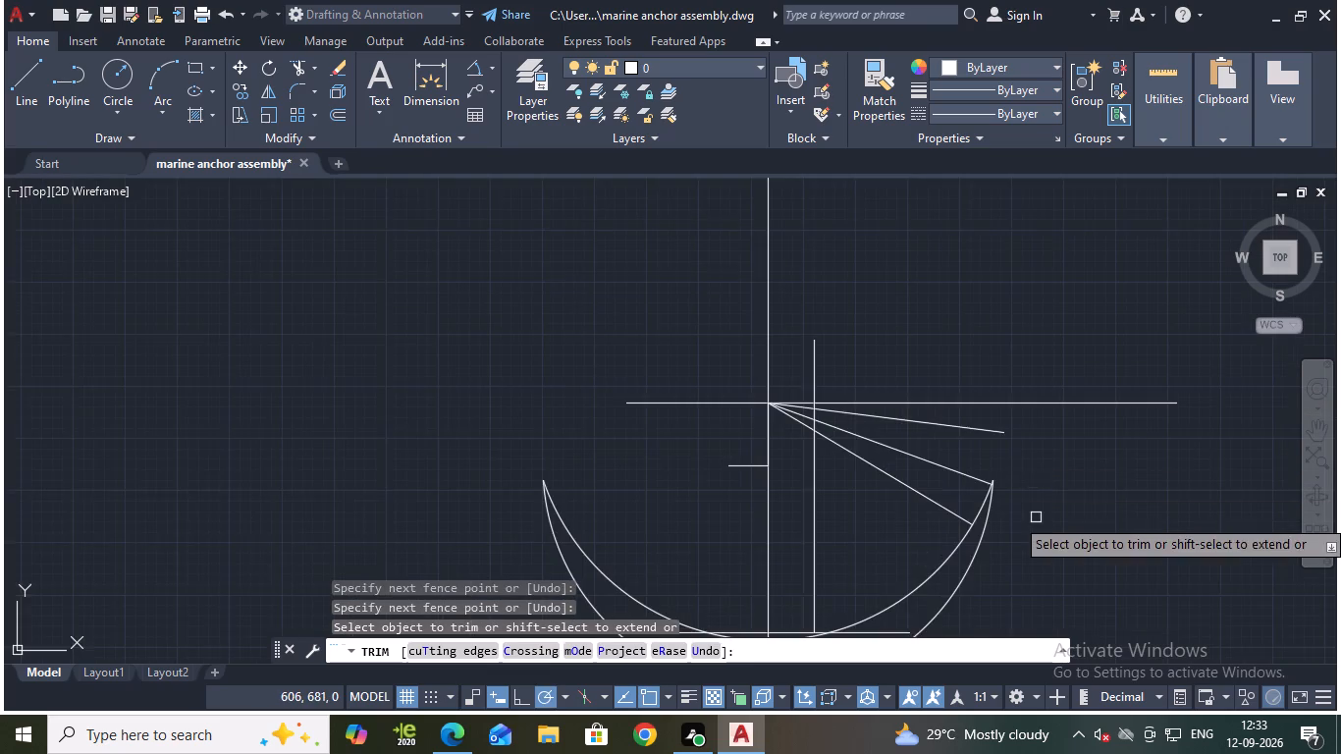
scroll(1036, 517, down, 1)
middle_drag(1038, 523, 992, 454)
scroll(932, 483, up, 1)
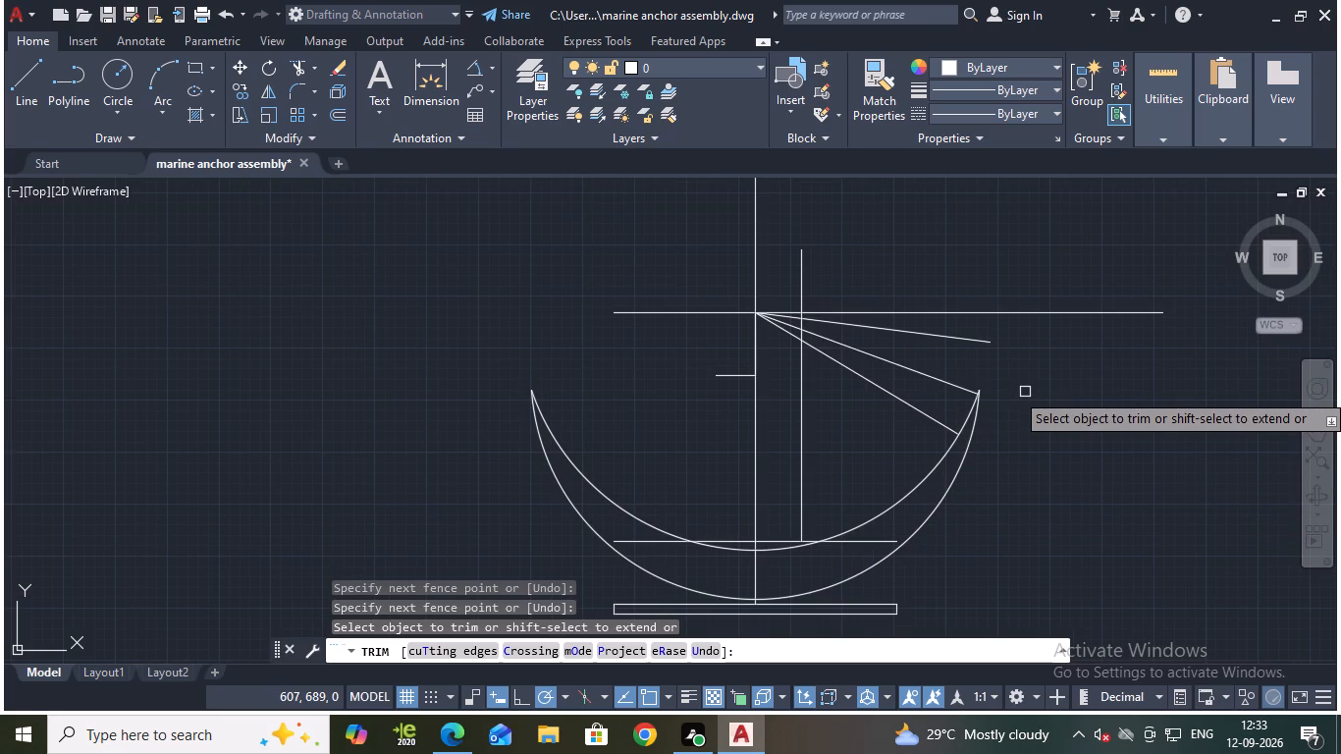
key(Escape)
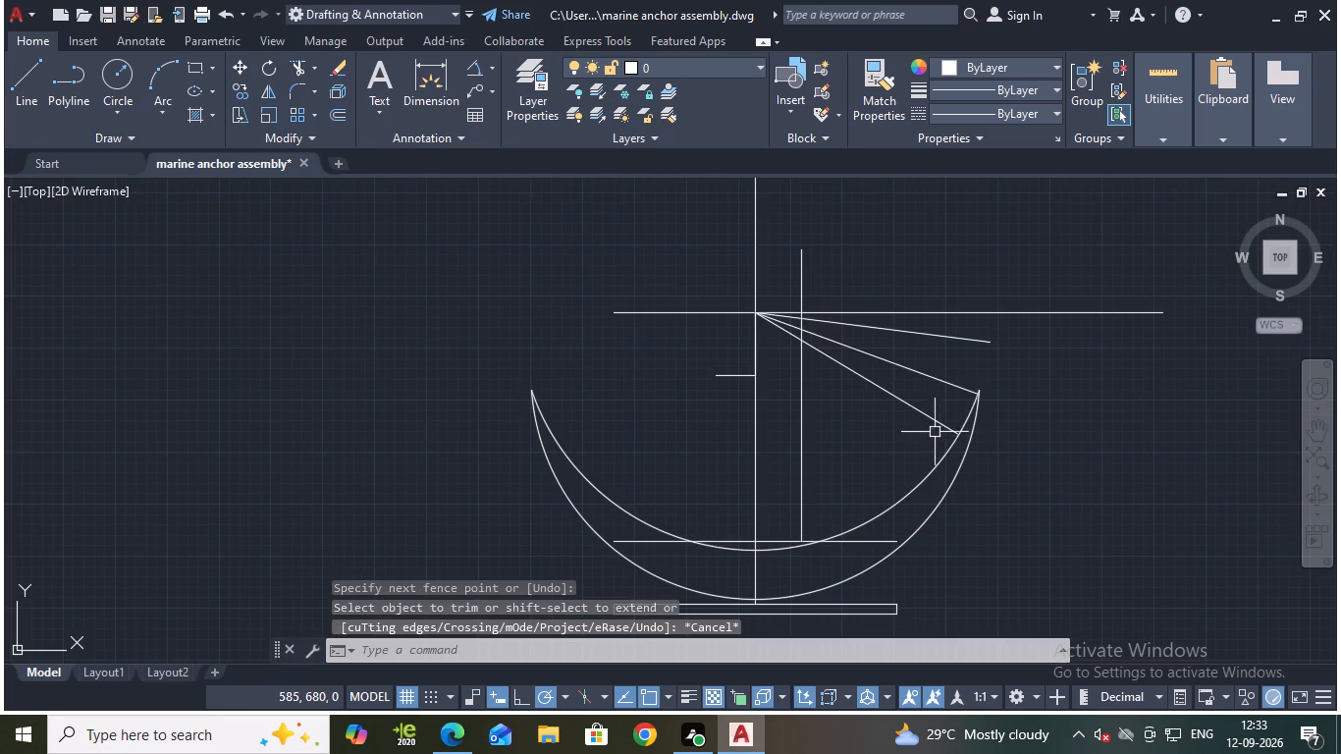
Lengthen the lowest and middle sloping lines outward past the crescent by about 30 mm each, along their existing directions.
click(935, 420)
click(958, 435)
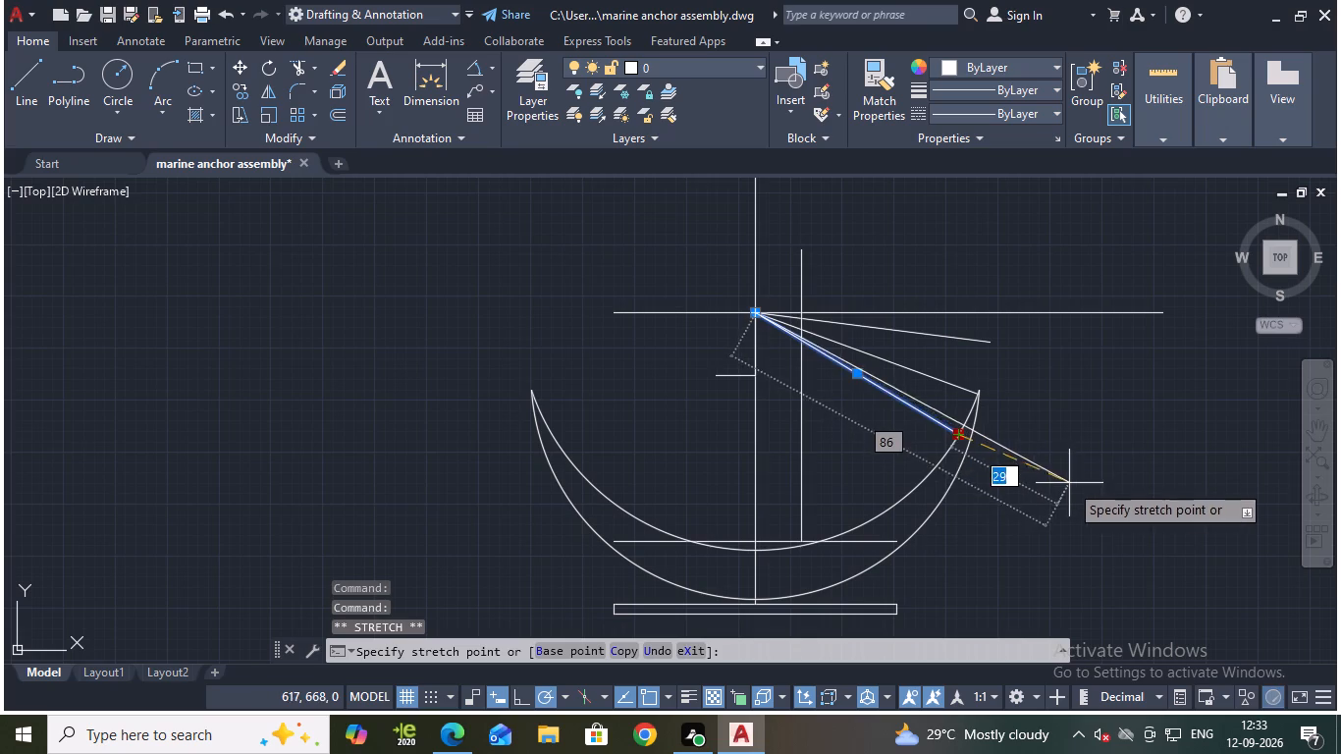
click(1069, 504)
key(Escape)
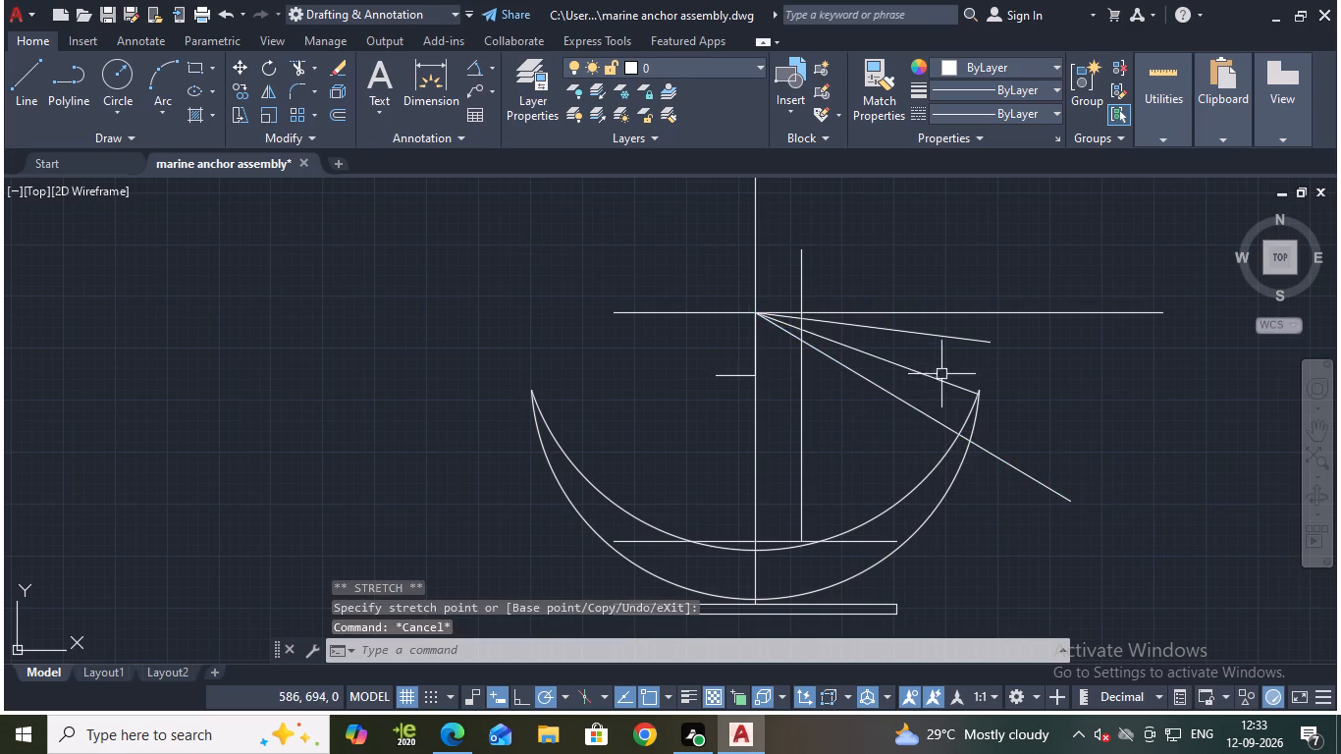
click(941, 379)
click(981, 397)
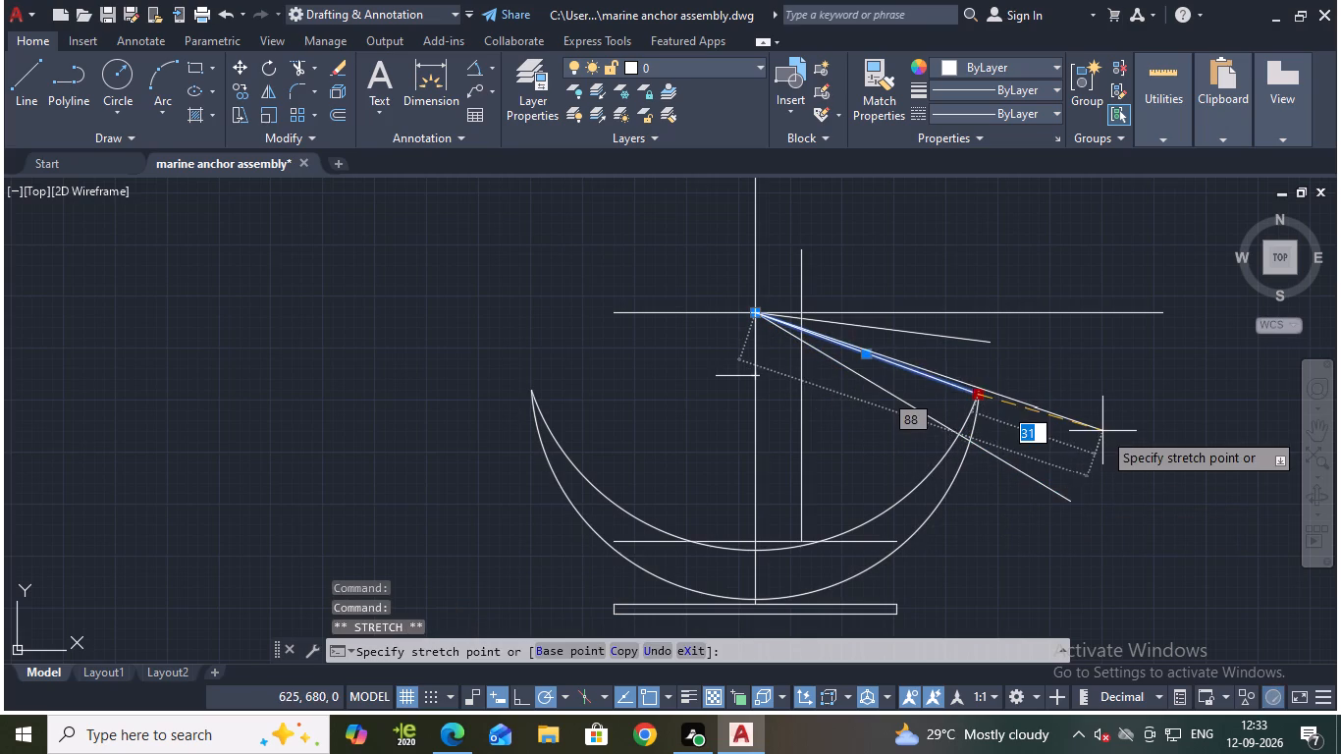
click(1102, 440)
key(Escape)
Lengthen the uppermost sloping line outward along its own direction to about 99 mm.
click(976, 342)
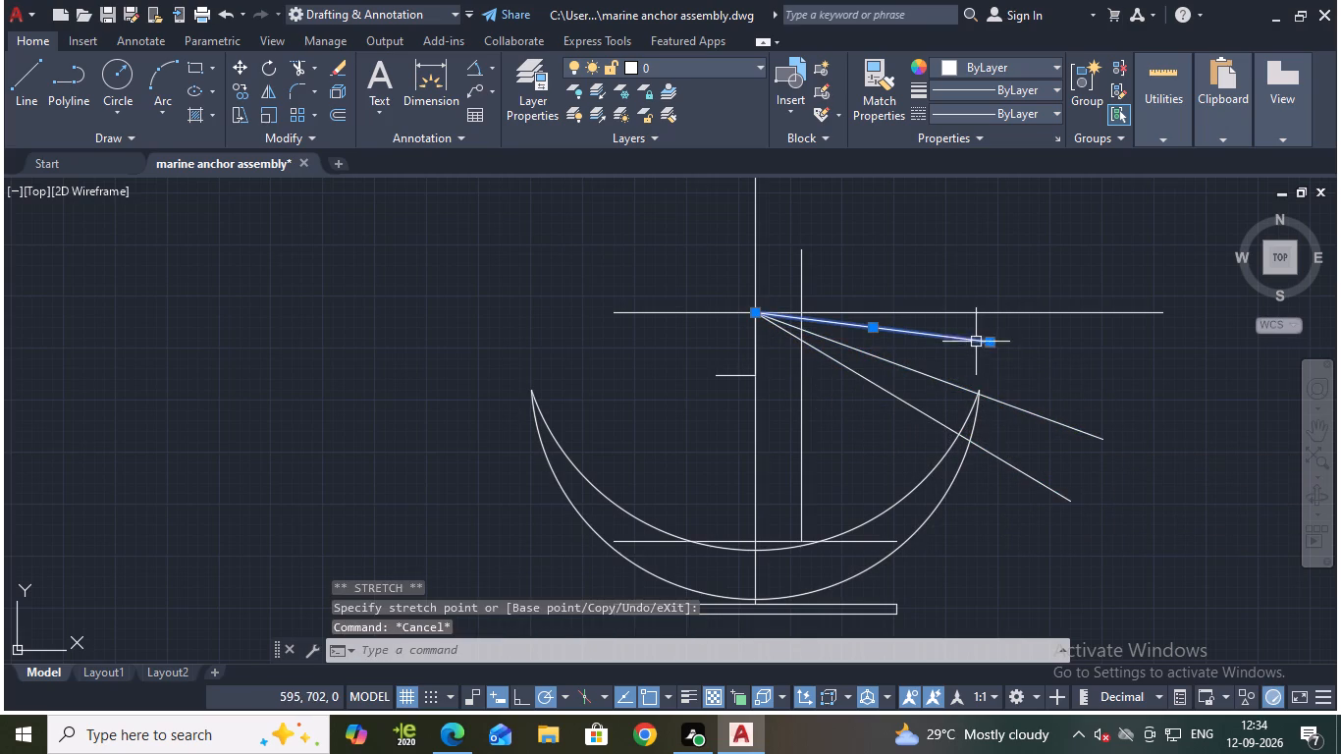
click(990, 346)
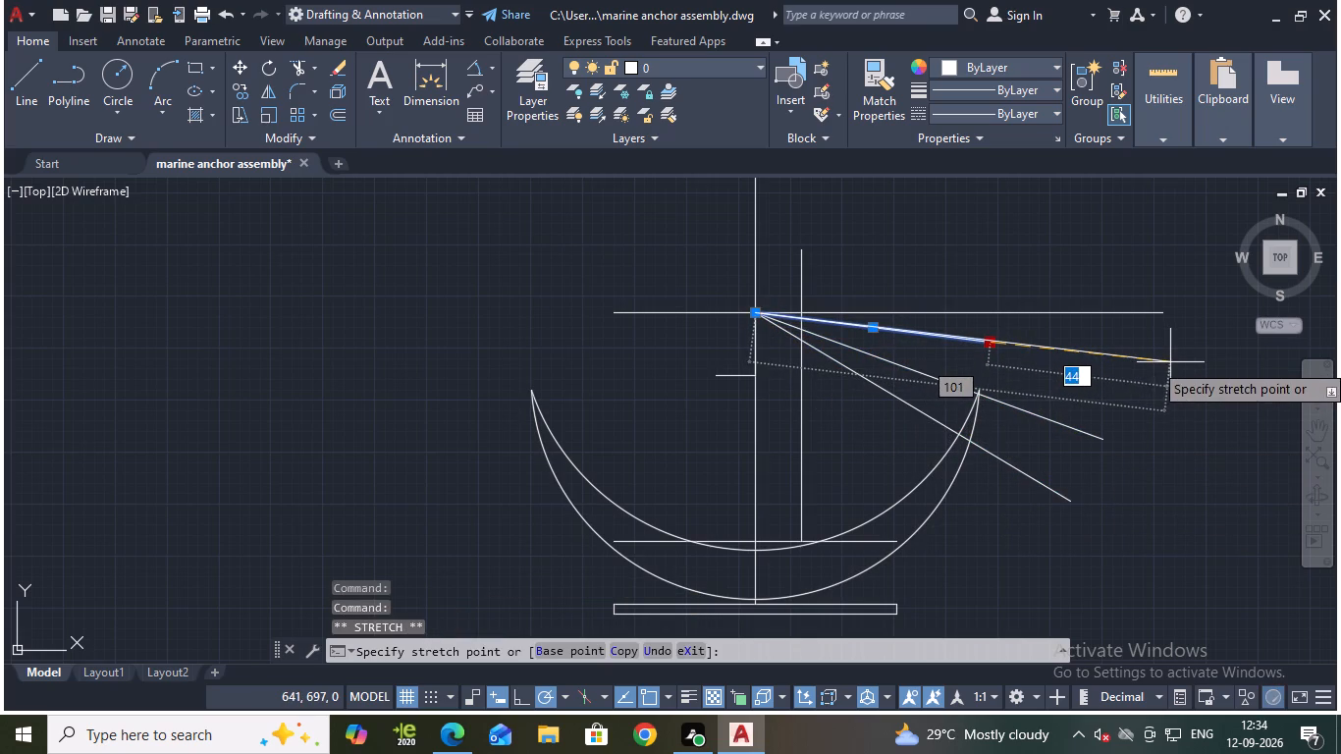
scroll(1170, 360, up, 3)
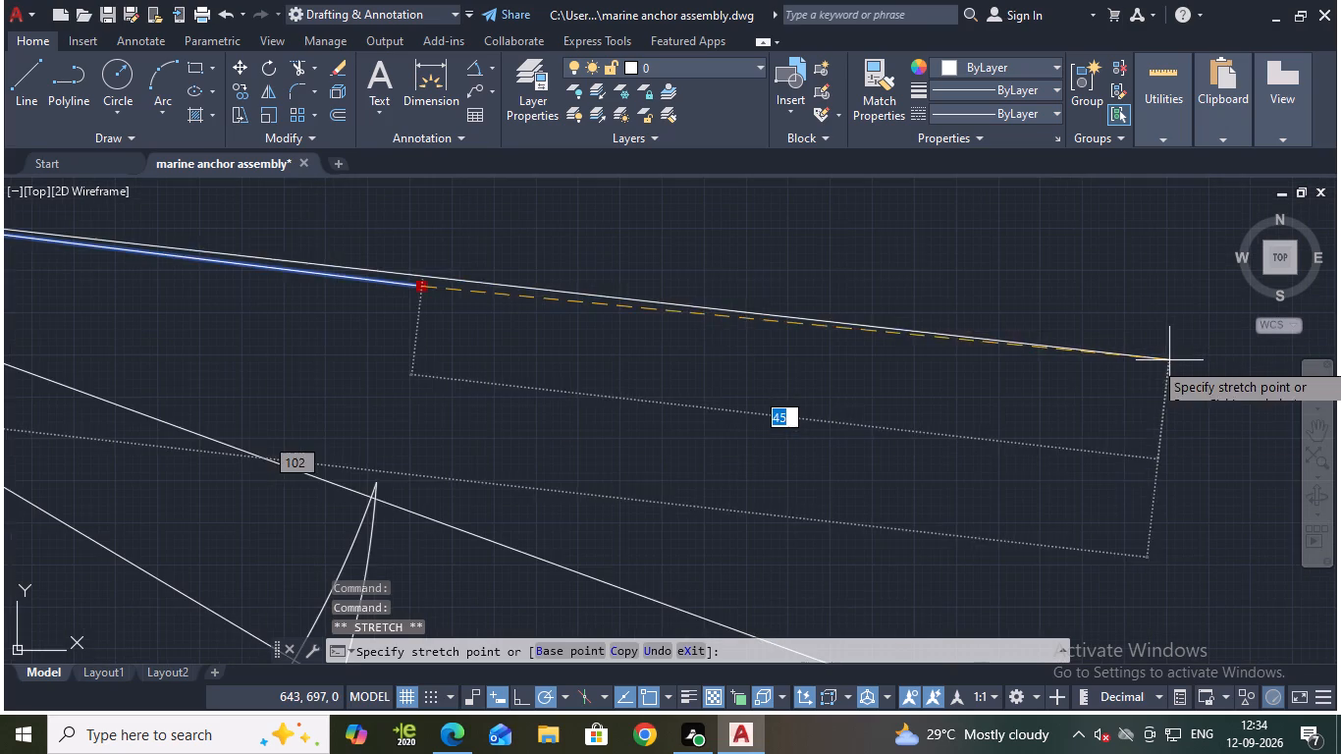
click(1120, 374)
key(Escape)
scroll(1071, 386, down, 2)
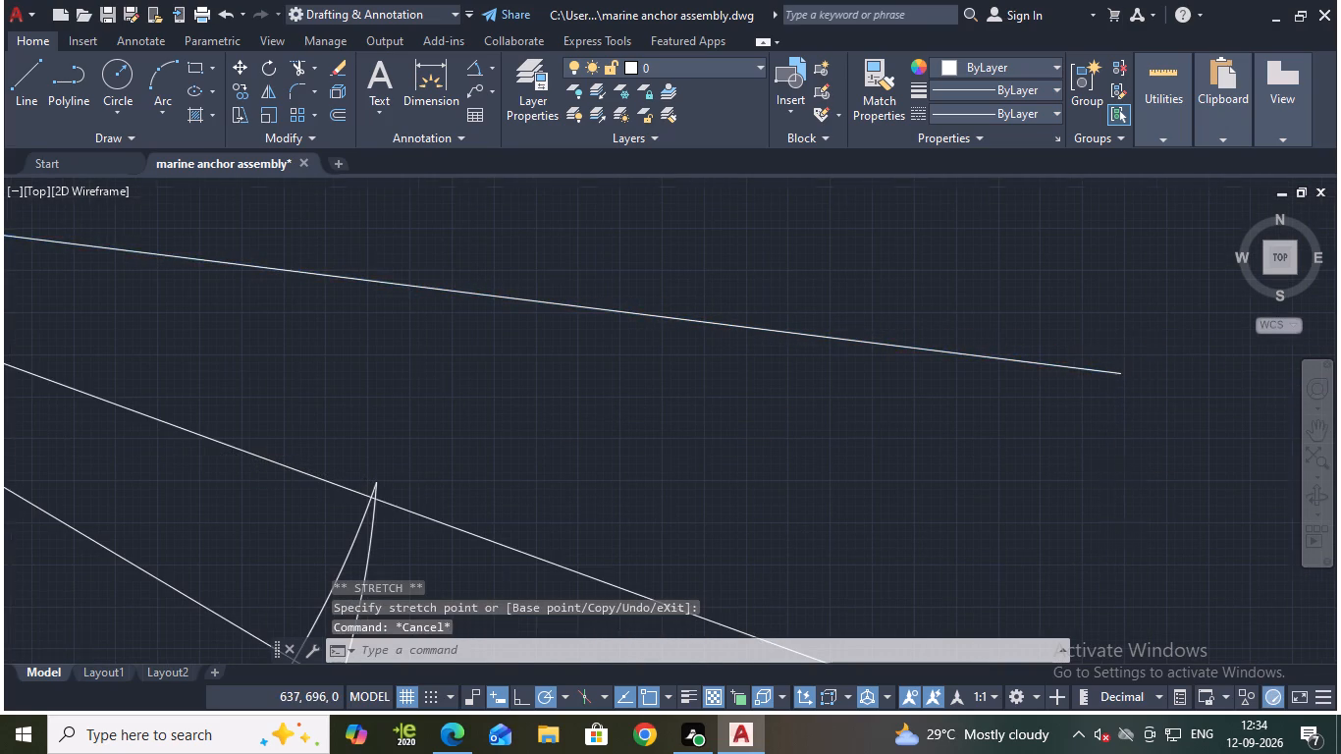
Offset the anchor's vertical centre line 62 mm towards the right-hand crescent tip, using Through mode.
middle_drag(921, 411, 1036, 350)
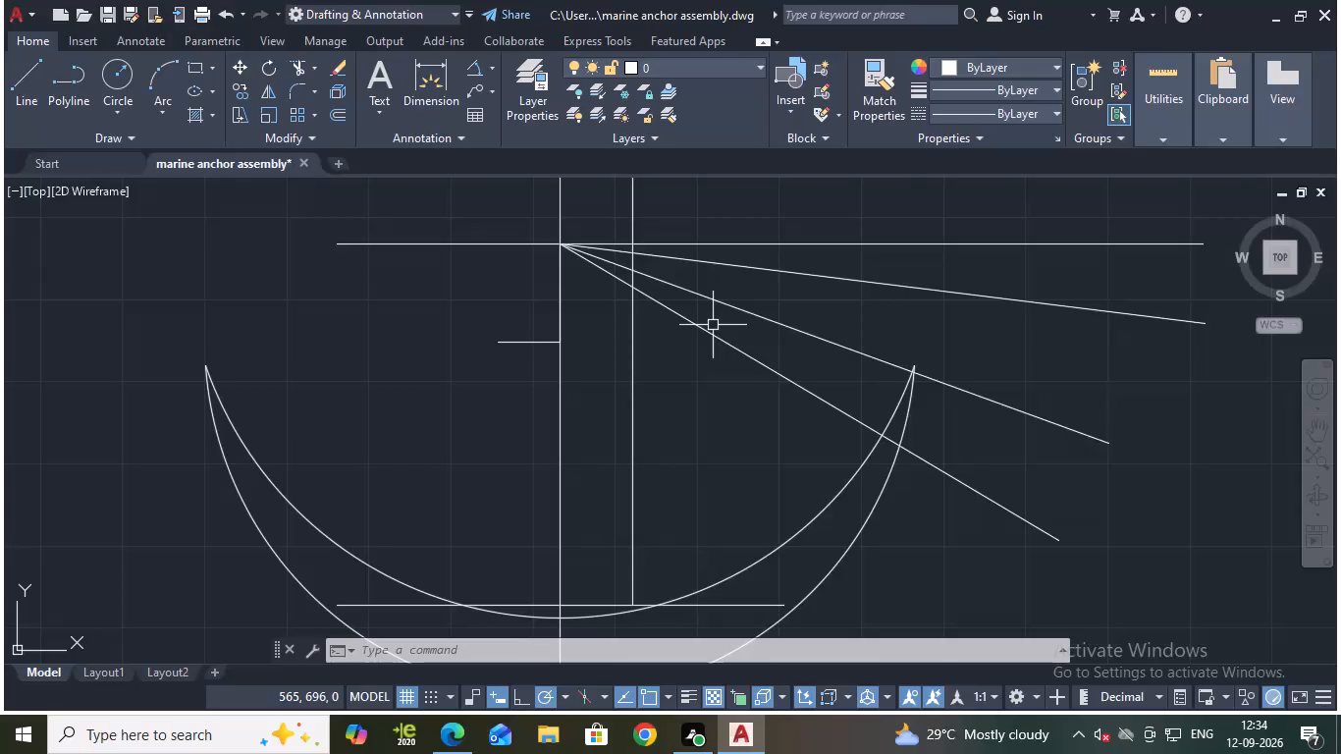
middle_drag(691, 212, 686, 242)
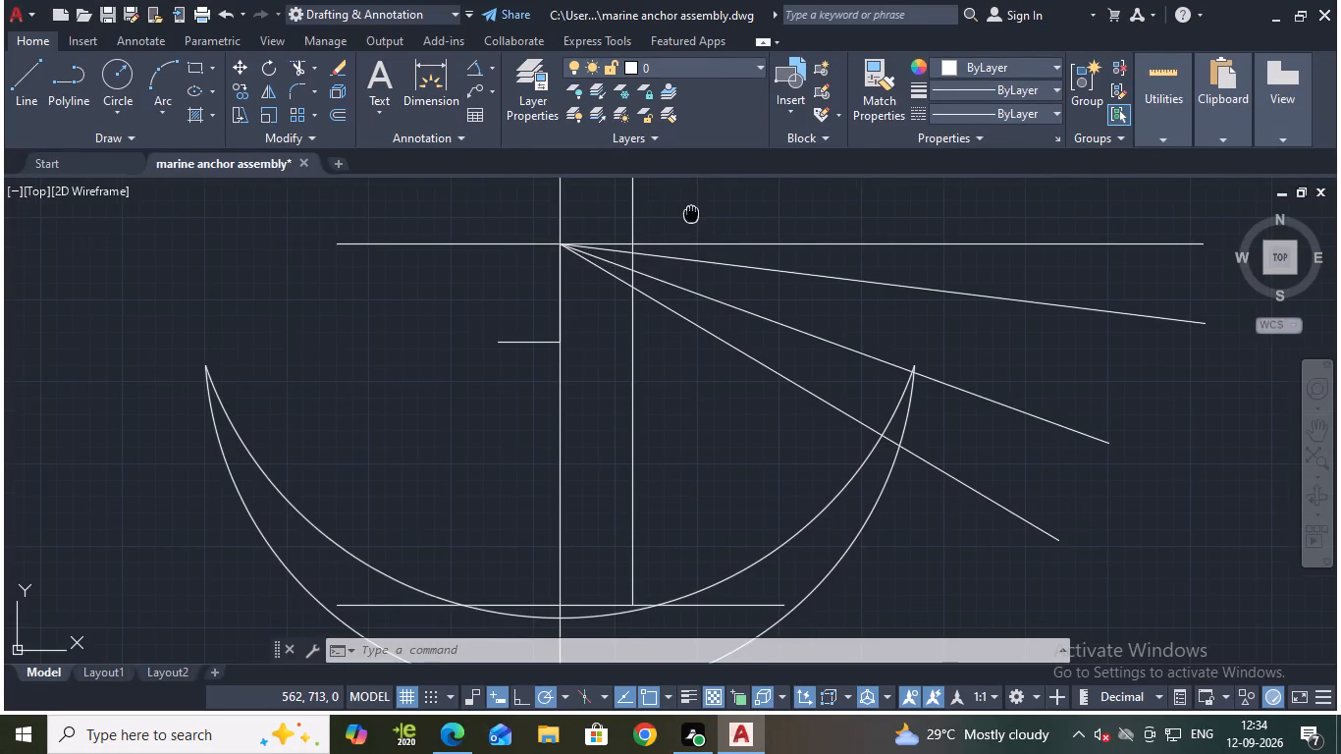
middle_drag(686, 242, 686, 242)
key(Escape)
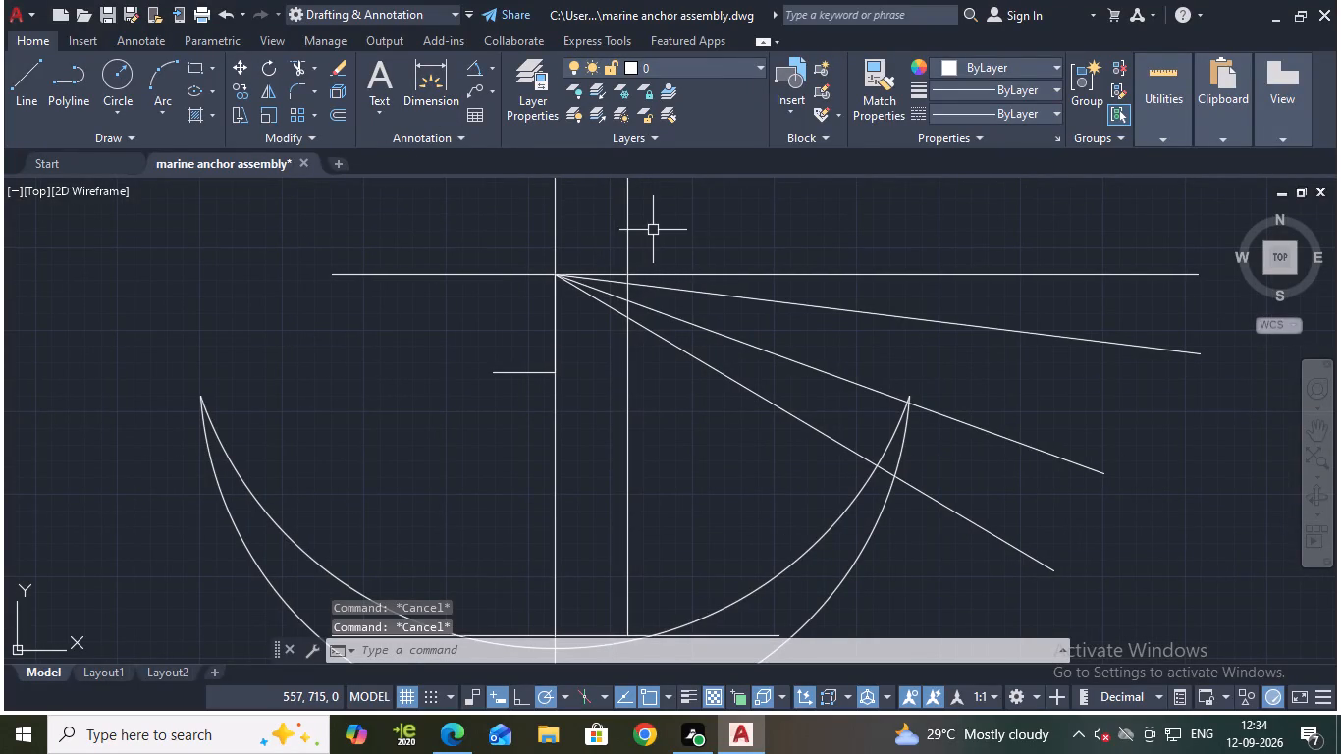
key(o)
key(Return)
key(Return)
click(554, 221)
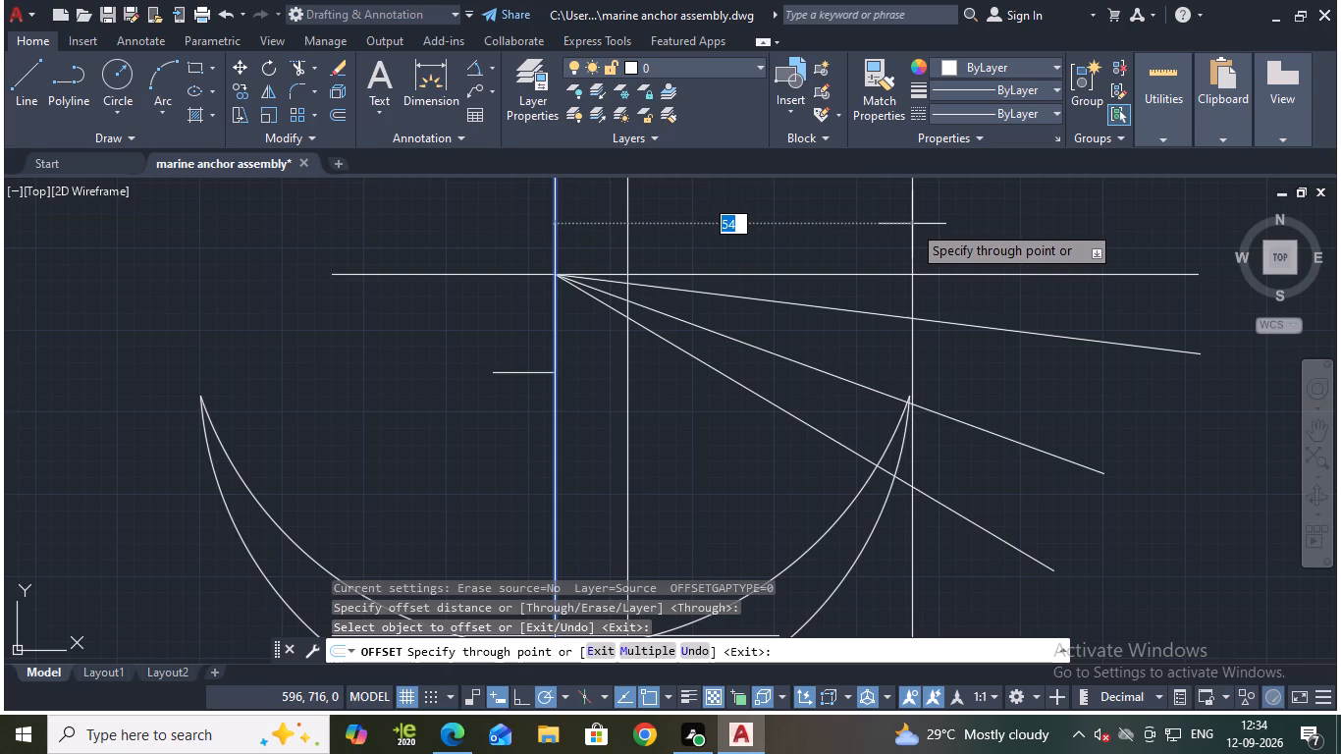
text(62)
key(Return)
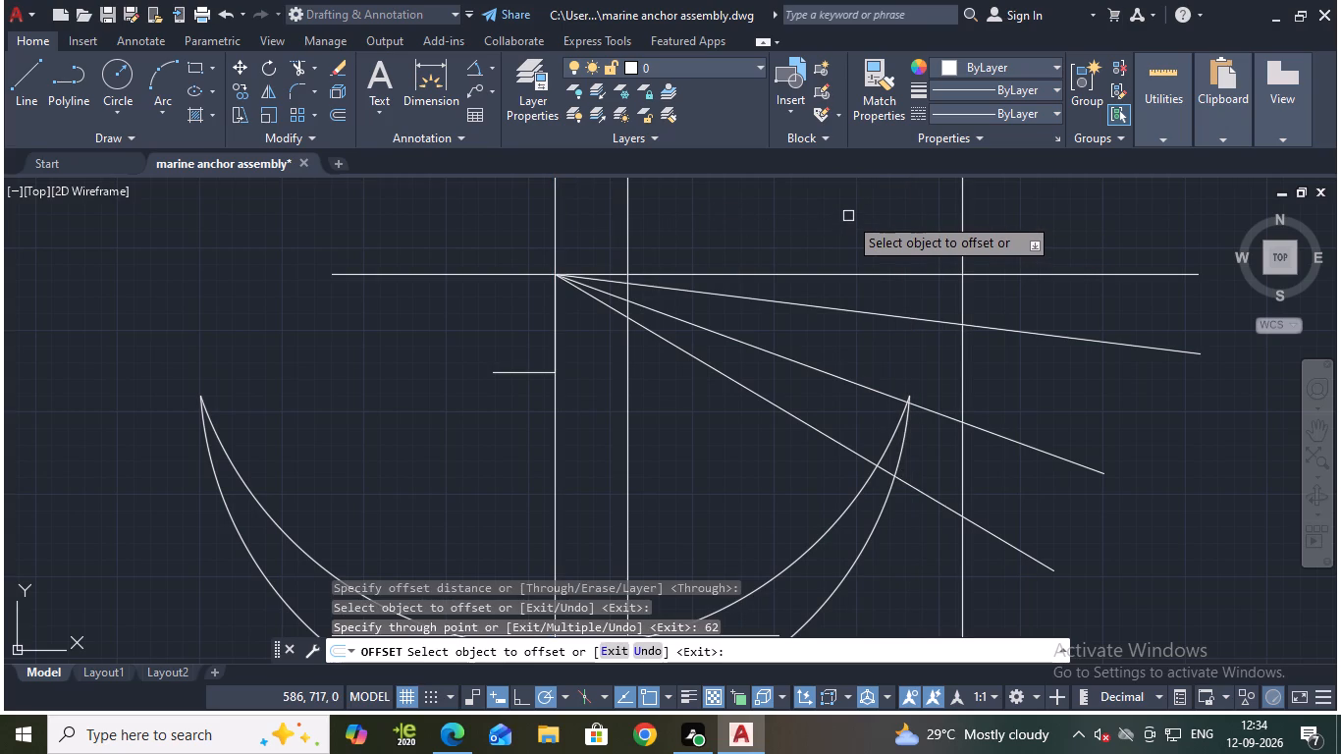
key(Escape)
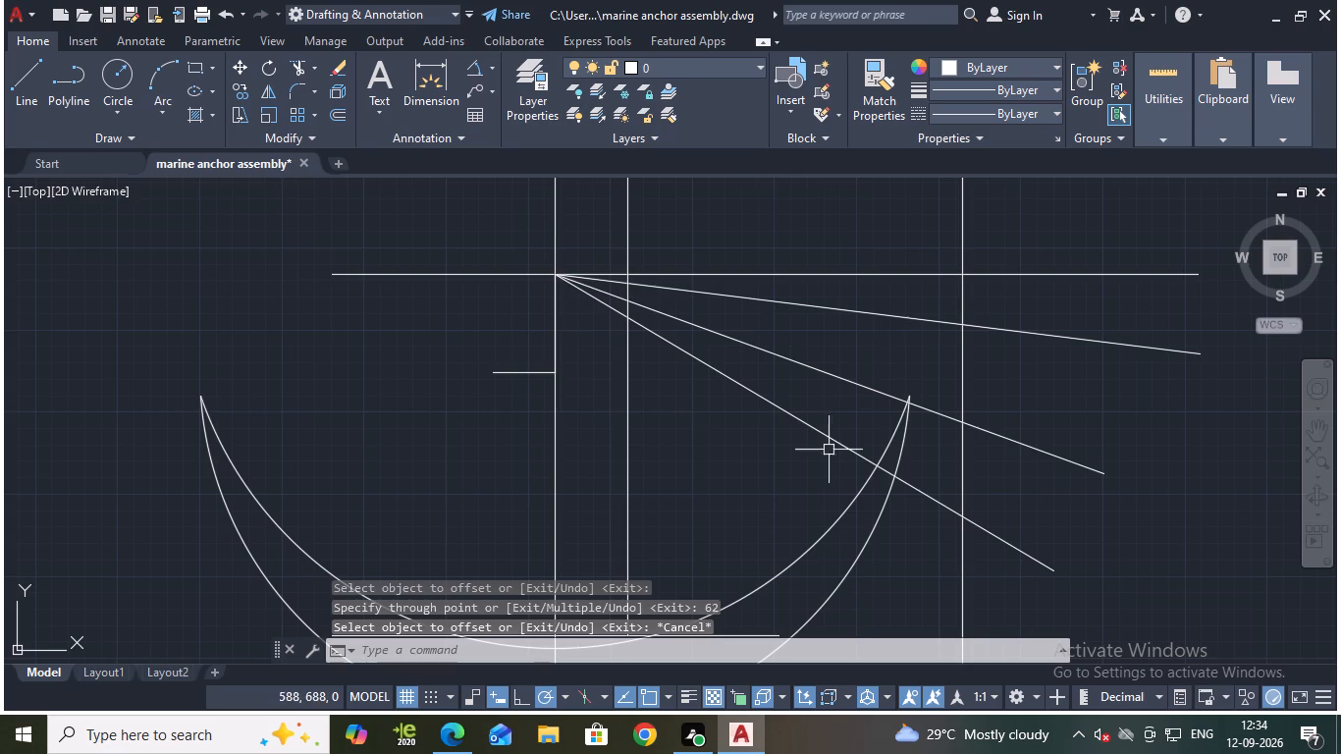
Fillet the crescent's inner arc with the lowest sloping line at radius 6 mm, on the side facing the centre line.
key(f)
key(Return)
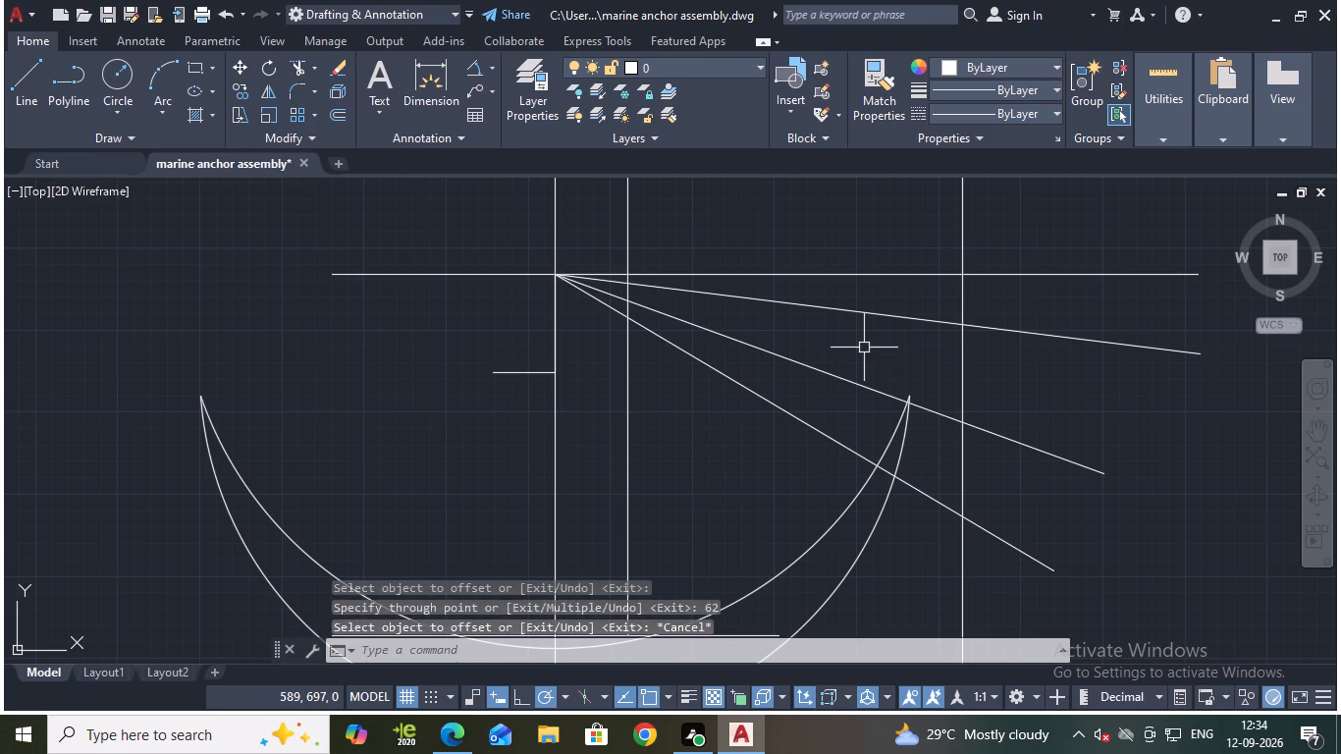
key(r)
key(Return)
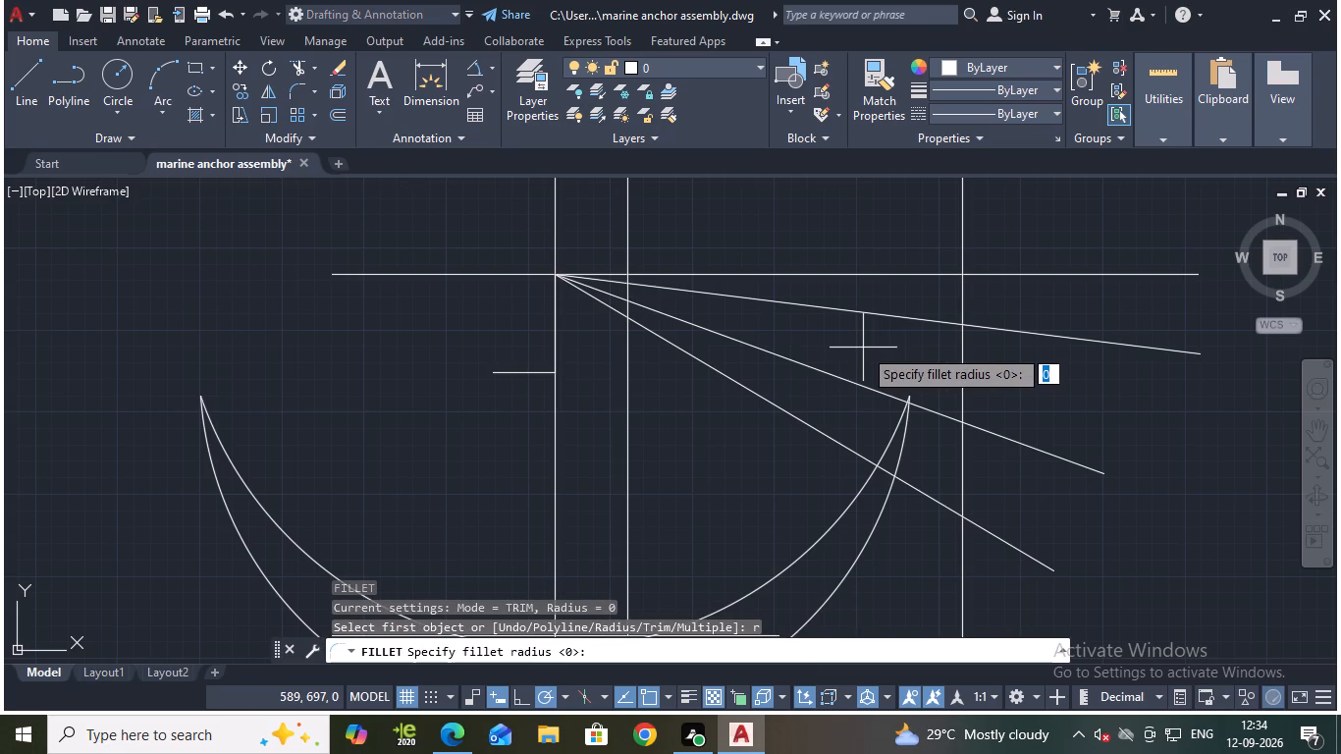
key(6)
key(Return)
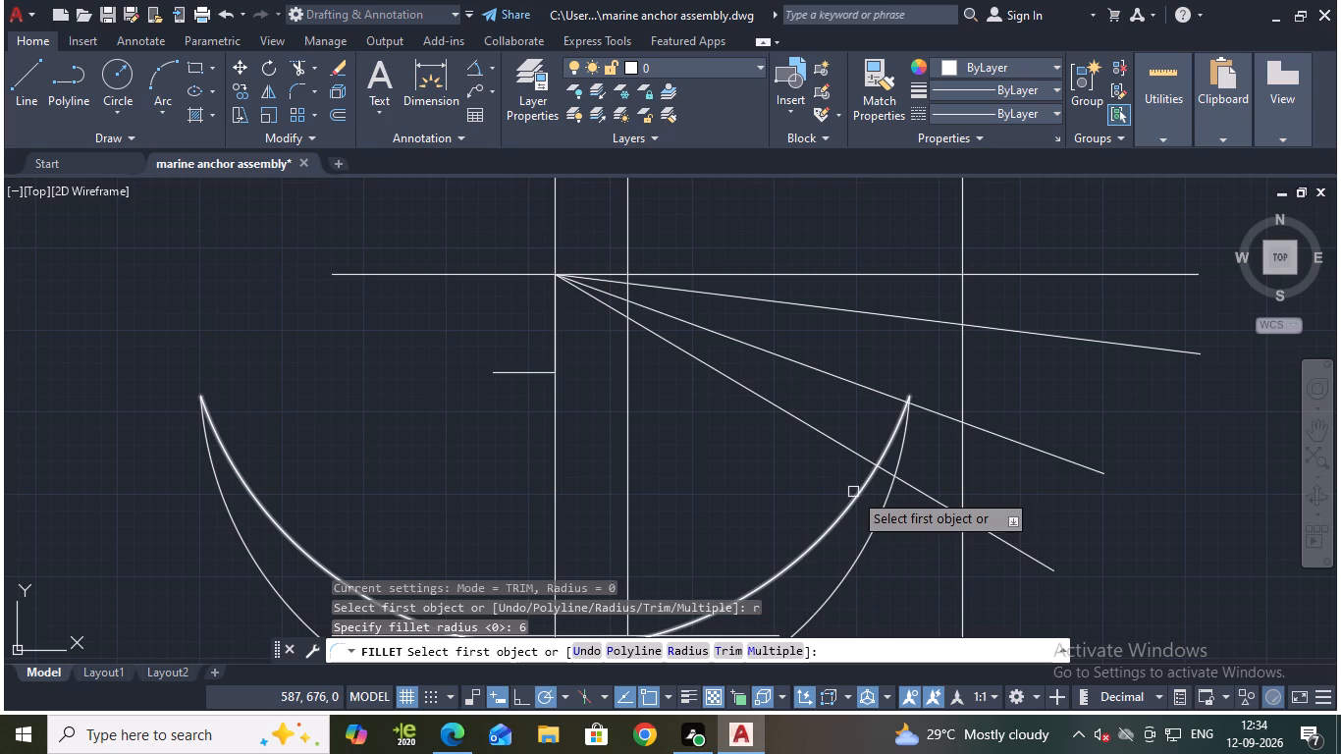
click(851, 503)
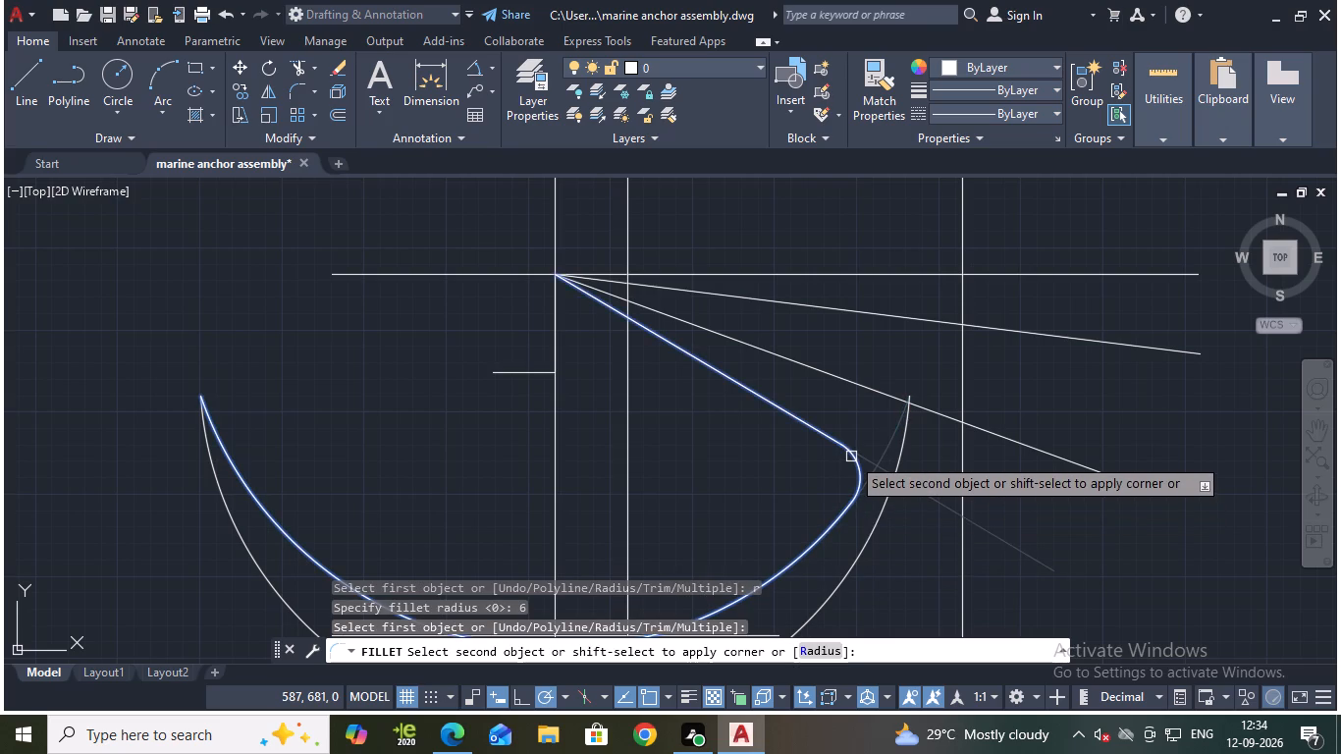
click(851, 457)
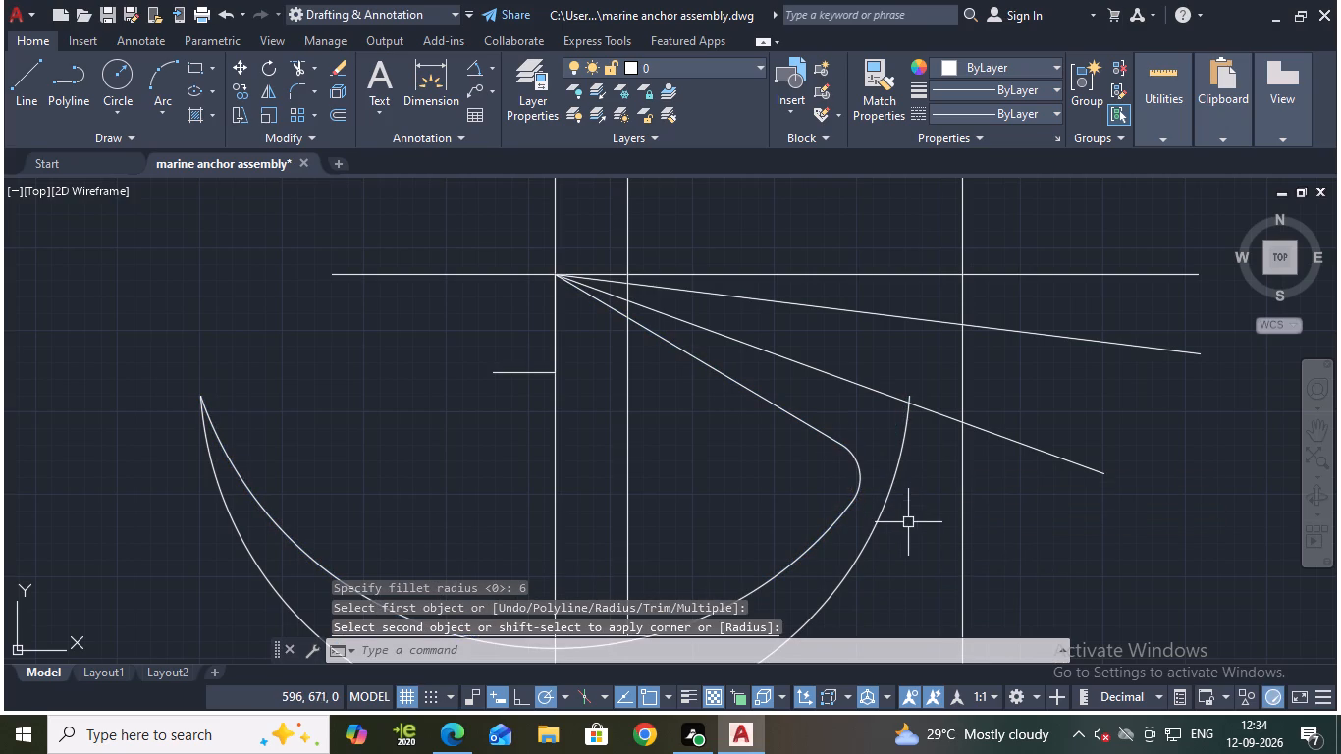
Extend the trimmed right end of the crescent's inner arc up to the middle sloping line.
text(ex)
key(Return)
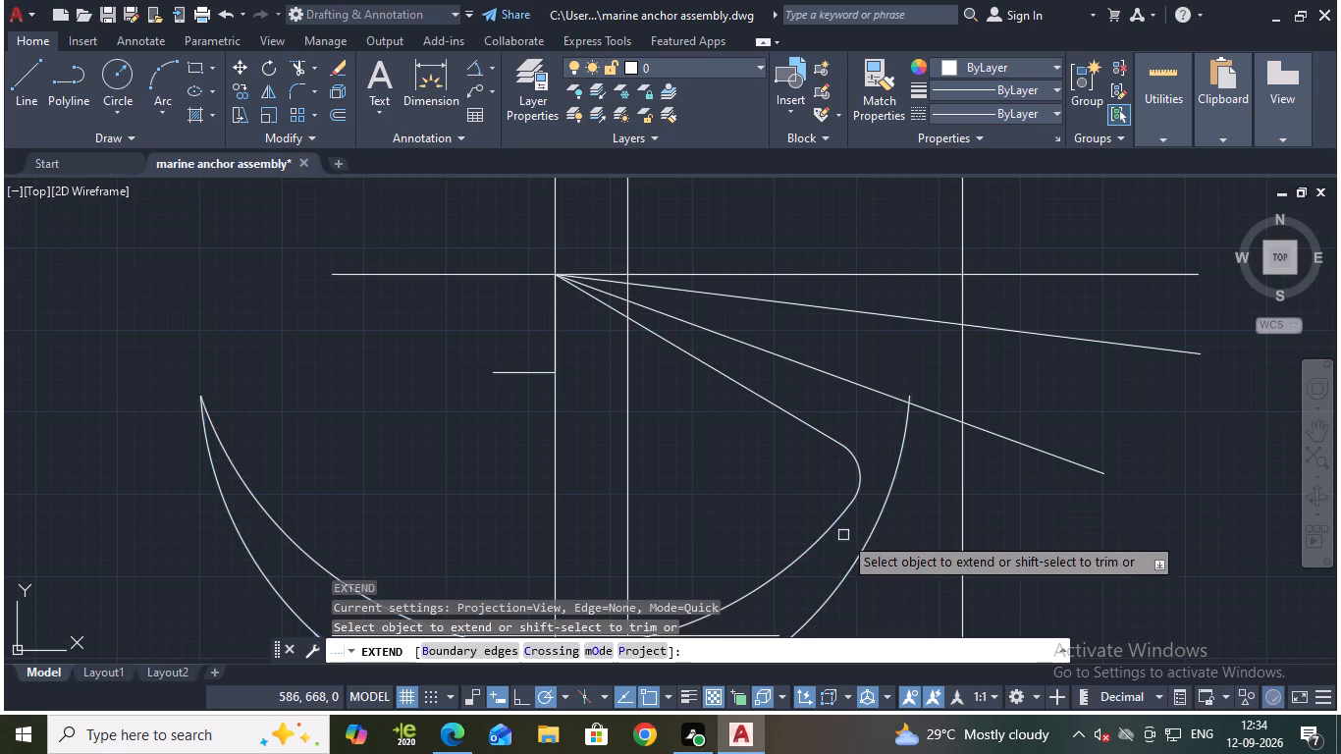
click(835, 528)
key(Escape)
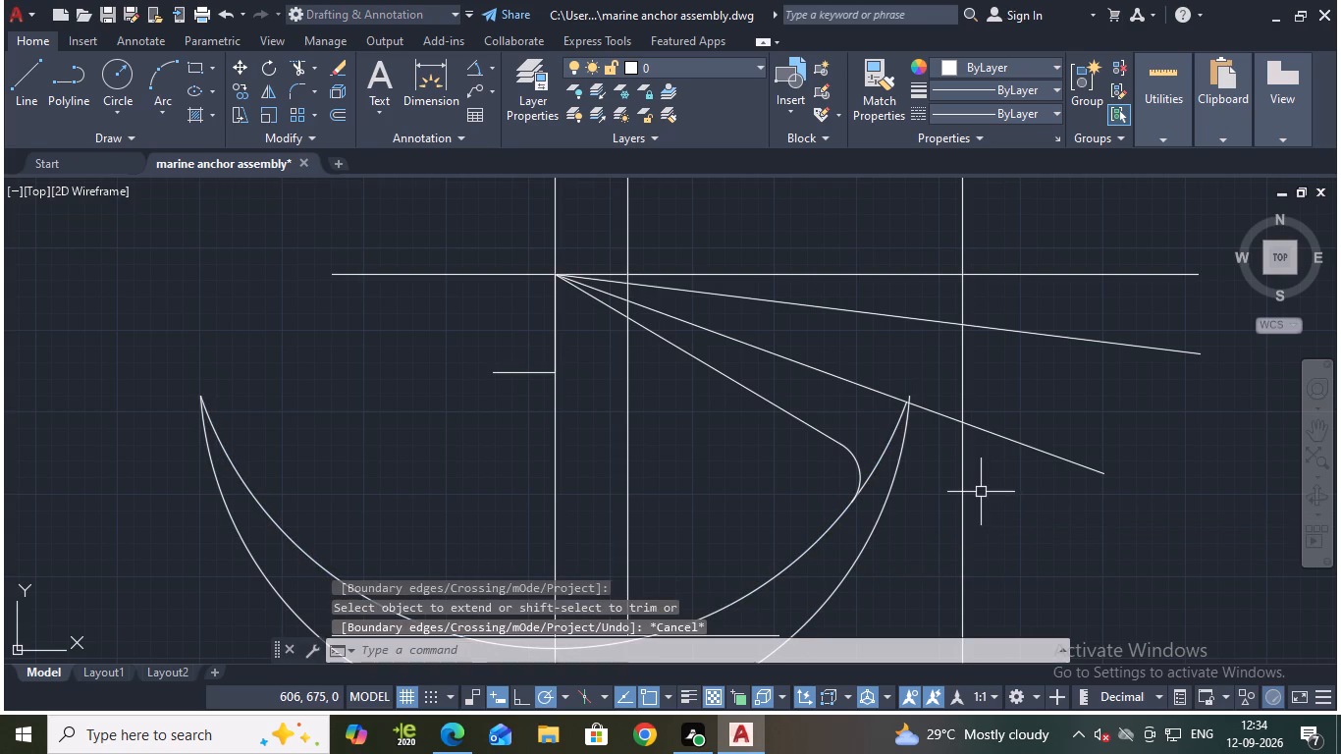
Set the fillet radius to 5 mm.
key(f)
key(Return)
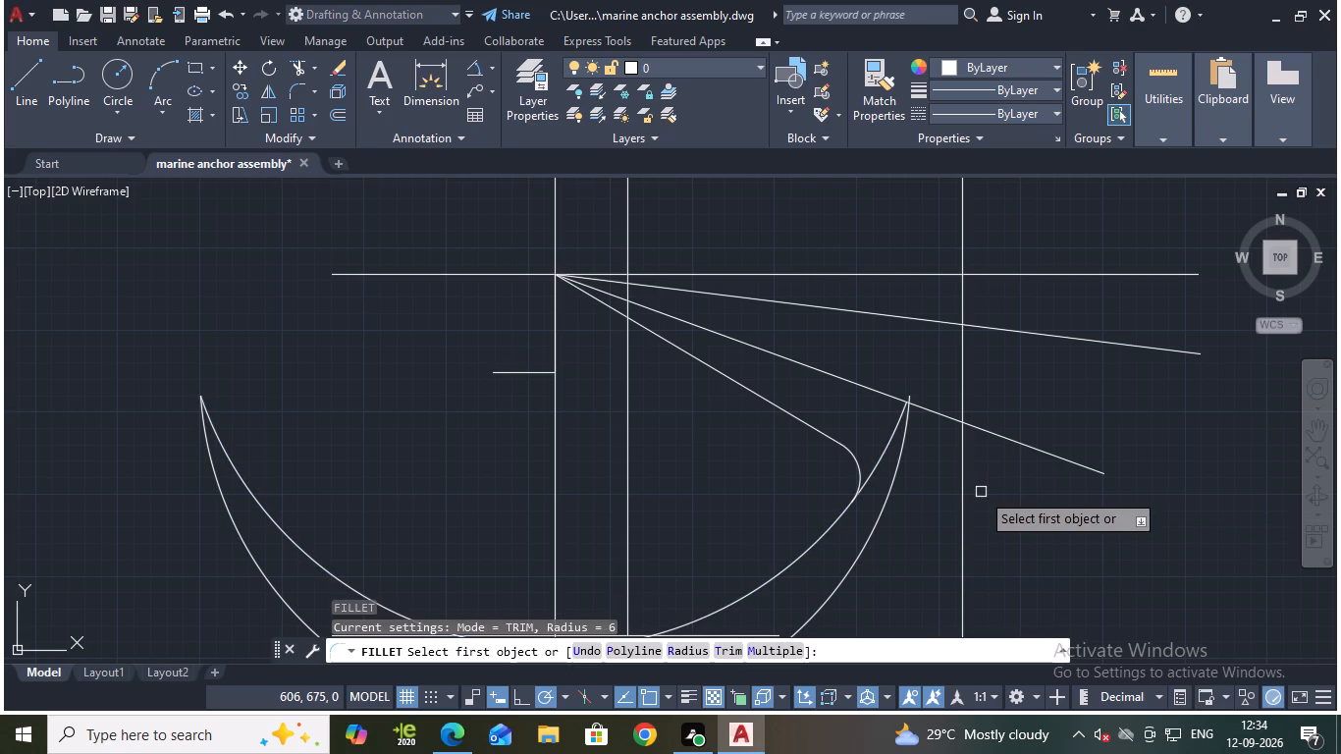
key(r)
key(Return)
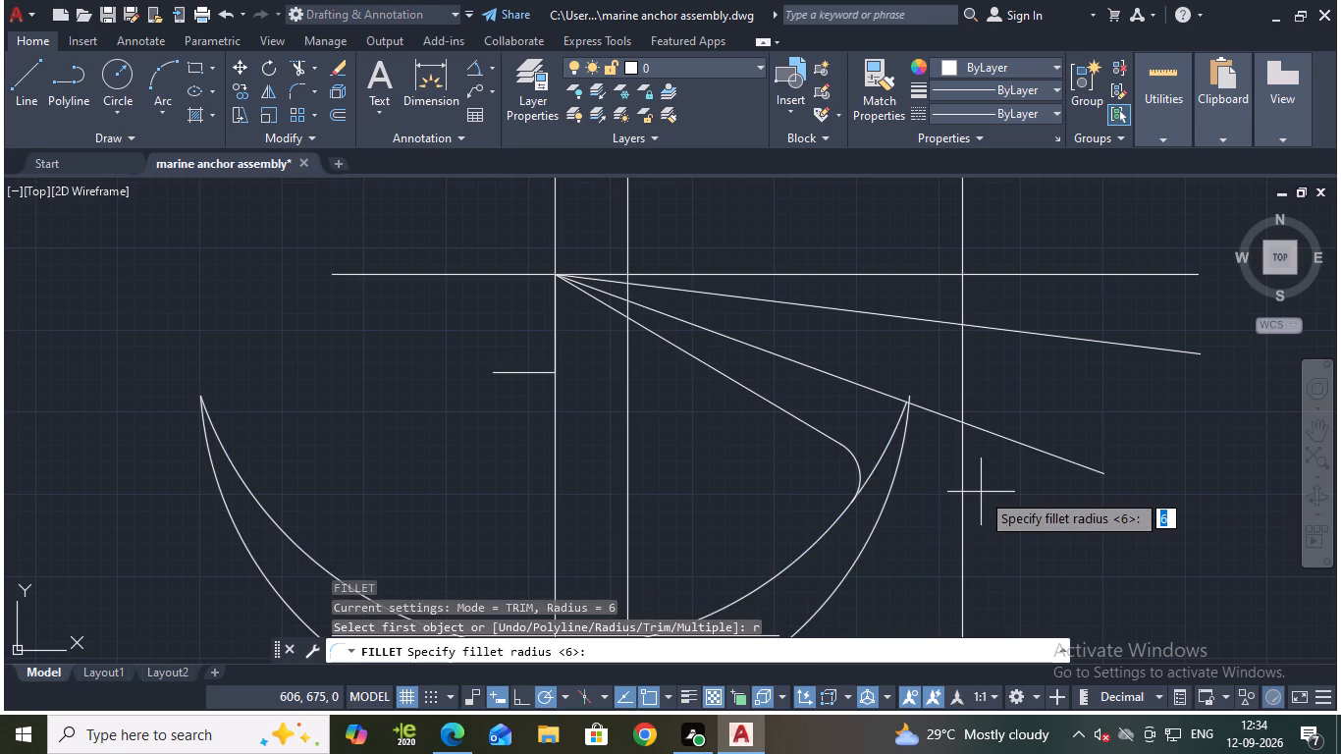
key(5)
key(Return)
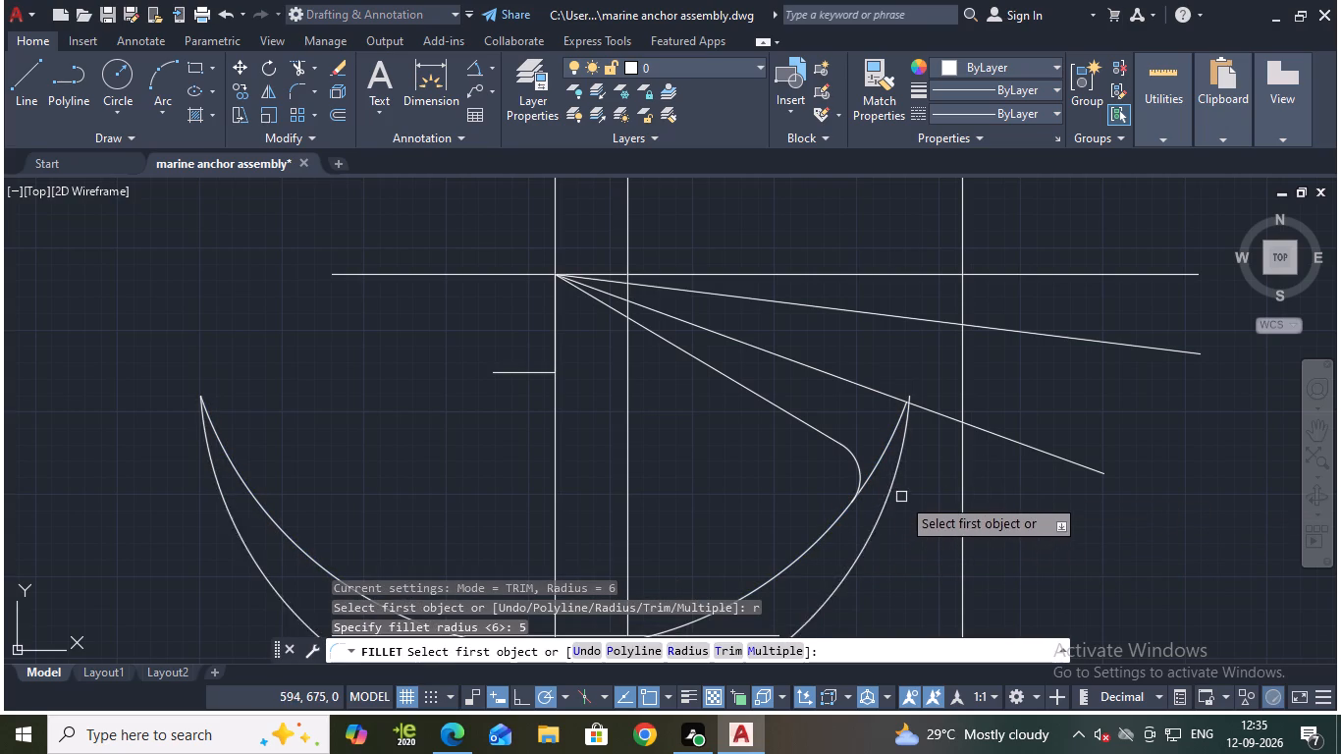
click(884, 492)
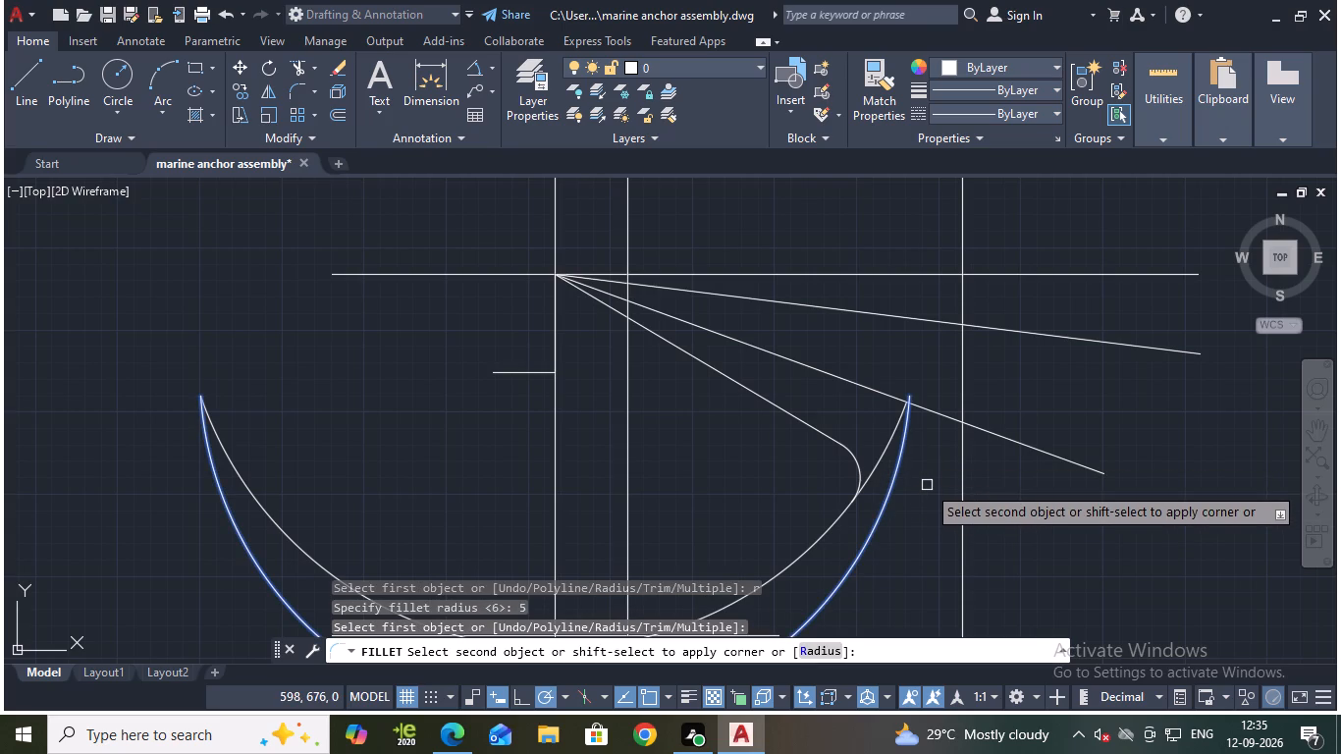
key(Escape)
Extend the lowest sloping line outward across both crescent arcs to the vertical line offset 62 mm.
text(ex)
key(Return)
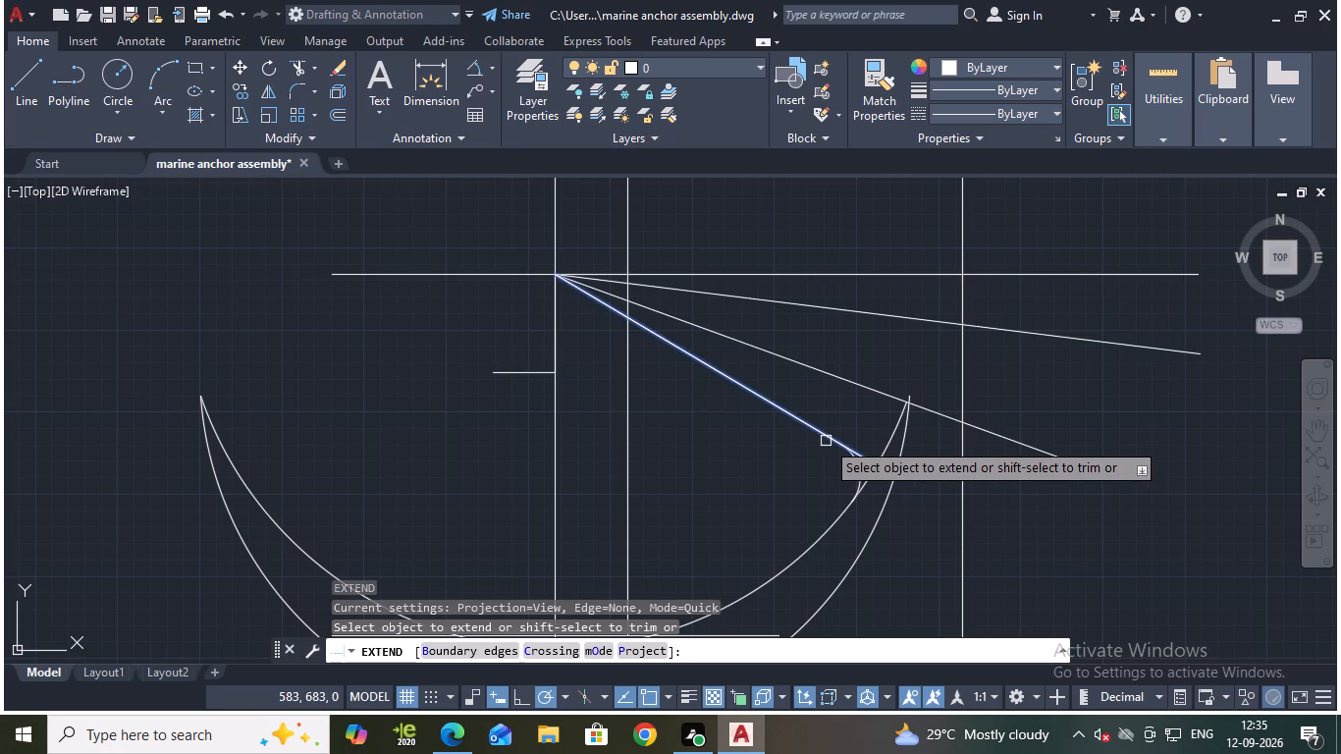
click(826, 441)
click(869, 460)
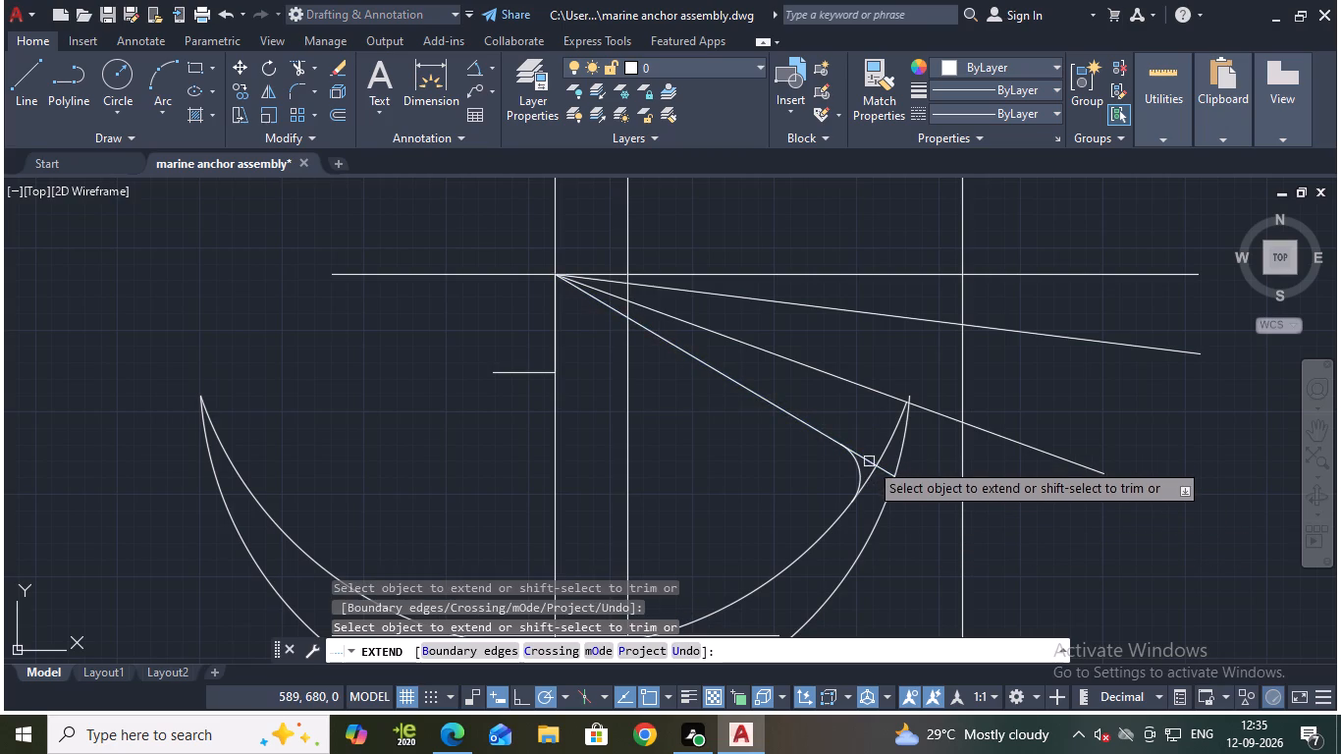
click(883, 470)
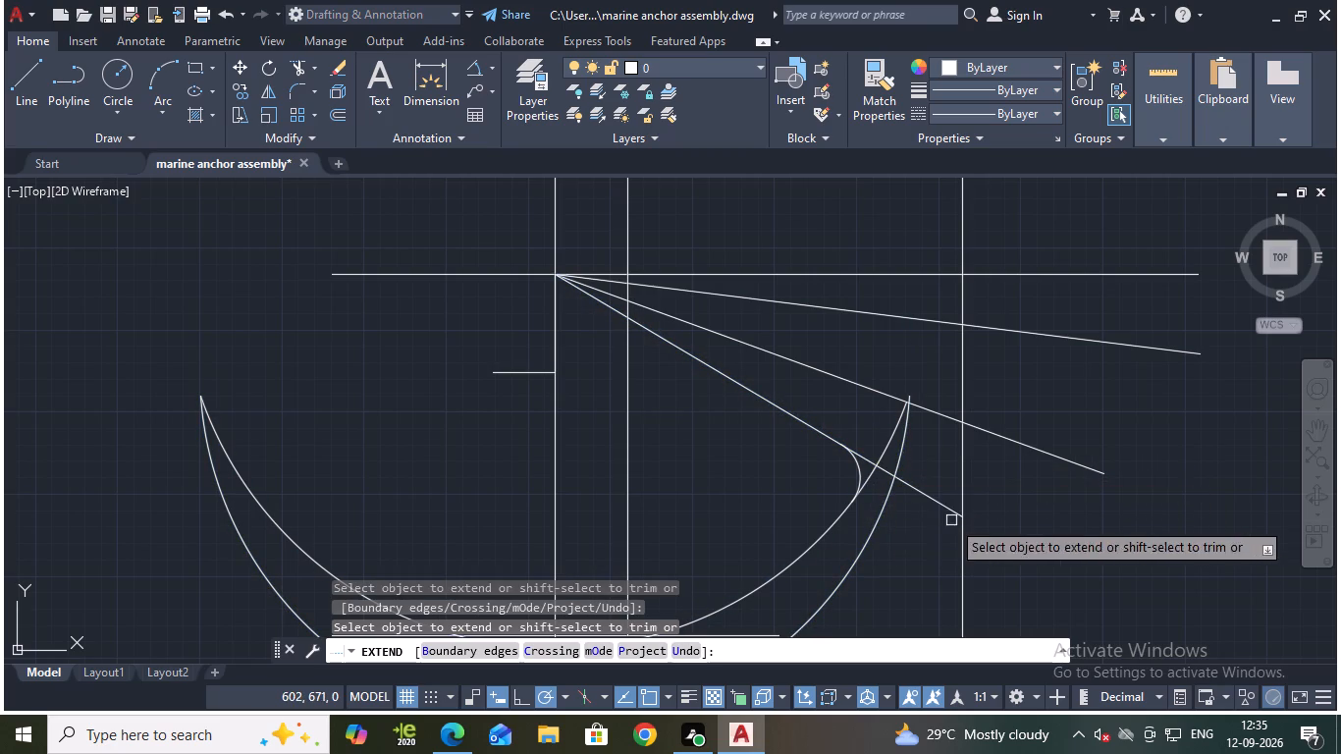
click(940, 506)
key(Escape)
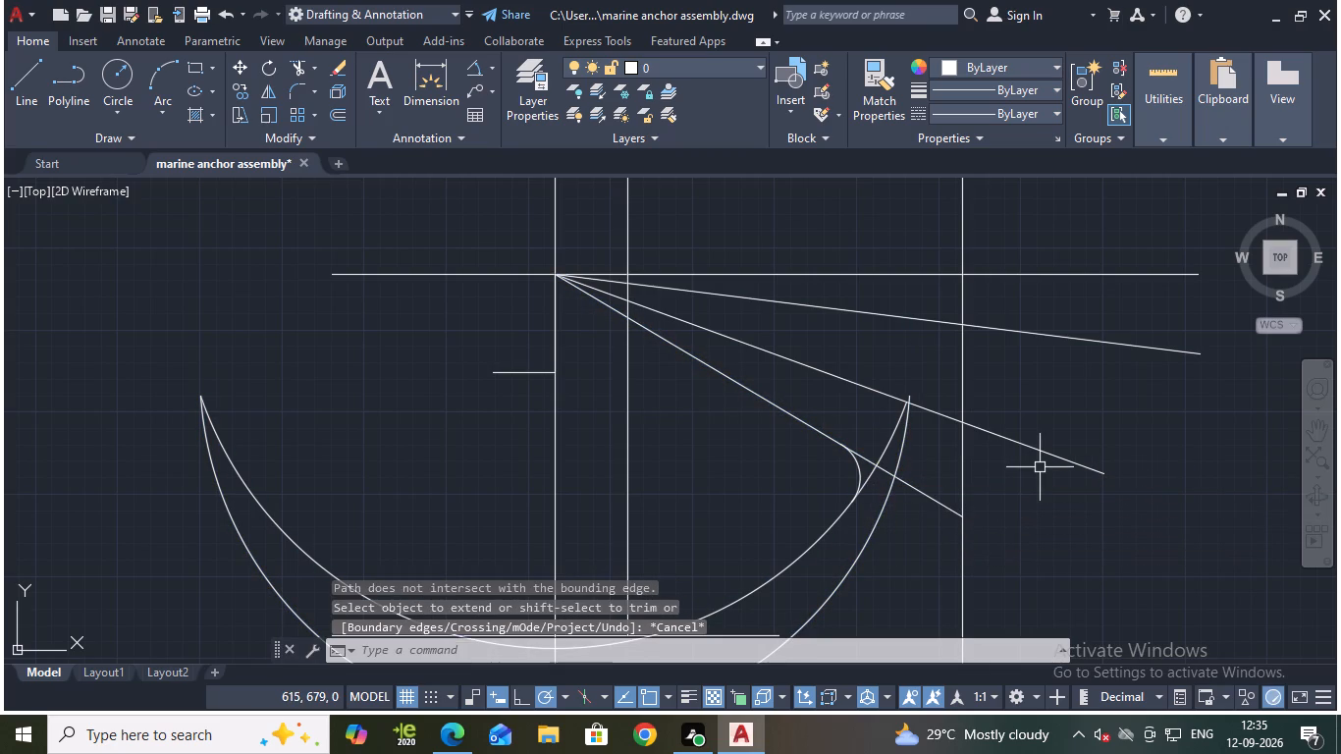
Fillet the crescent's outer arc with the outer part of the lowest sloping line at radius 5 mm.
key(f)
key(Return)
key(t)
key(BackSpace)
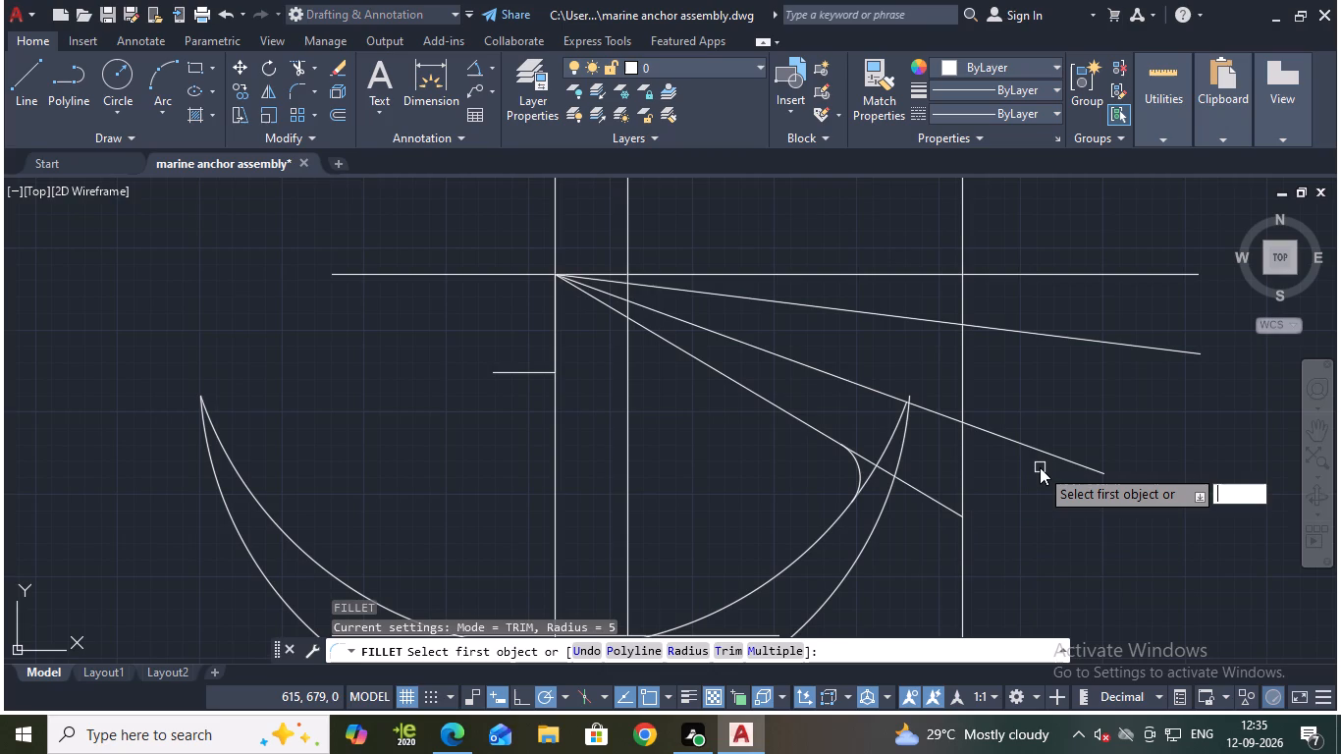
key(r)
key(Return)
key(Return)
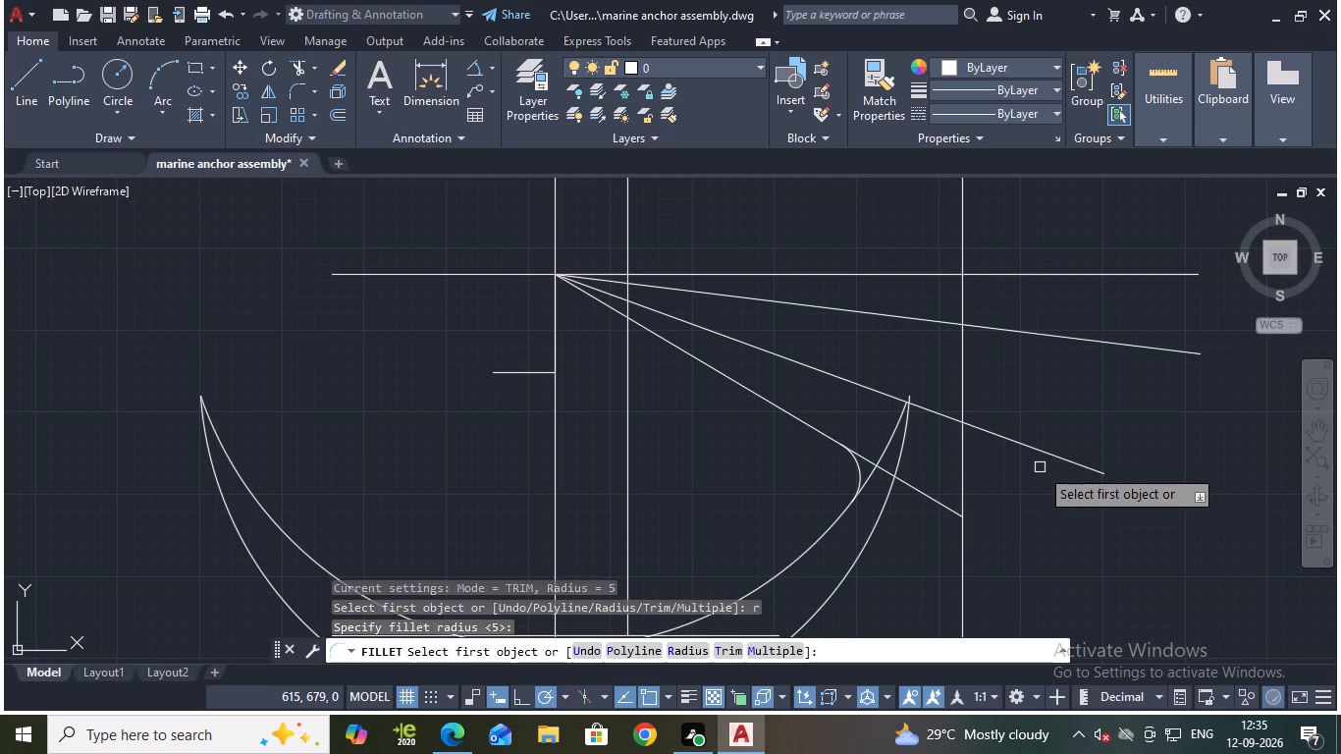
click(882, 521)
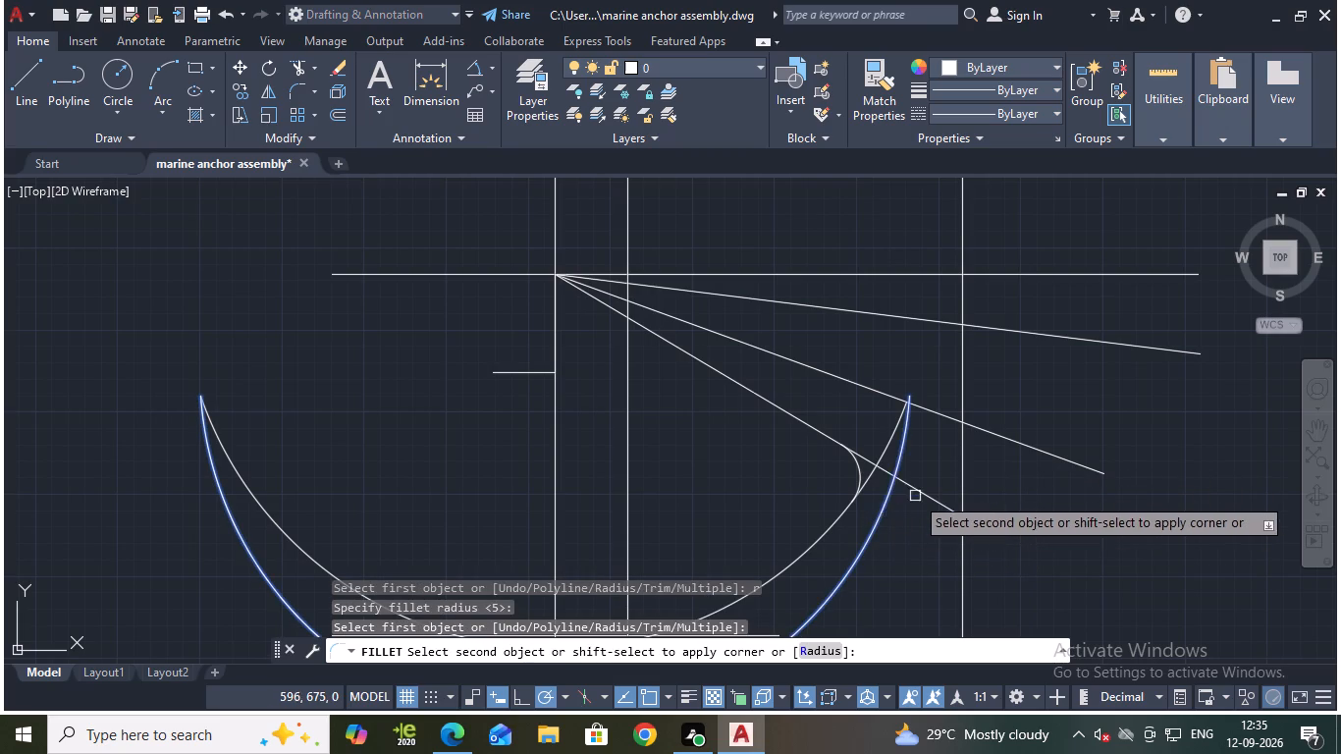
click(917, 494)
key(Escape)
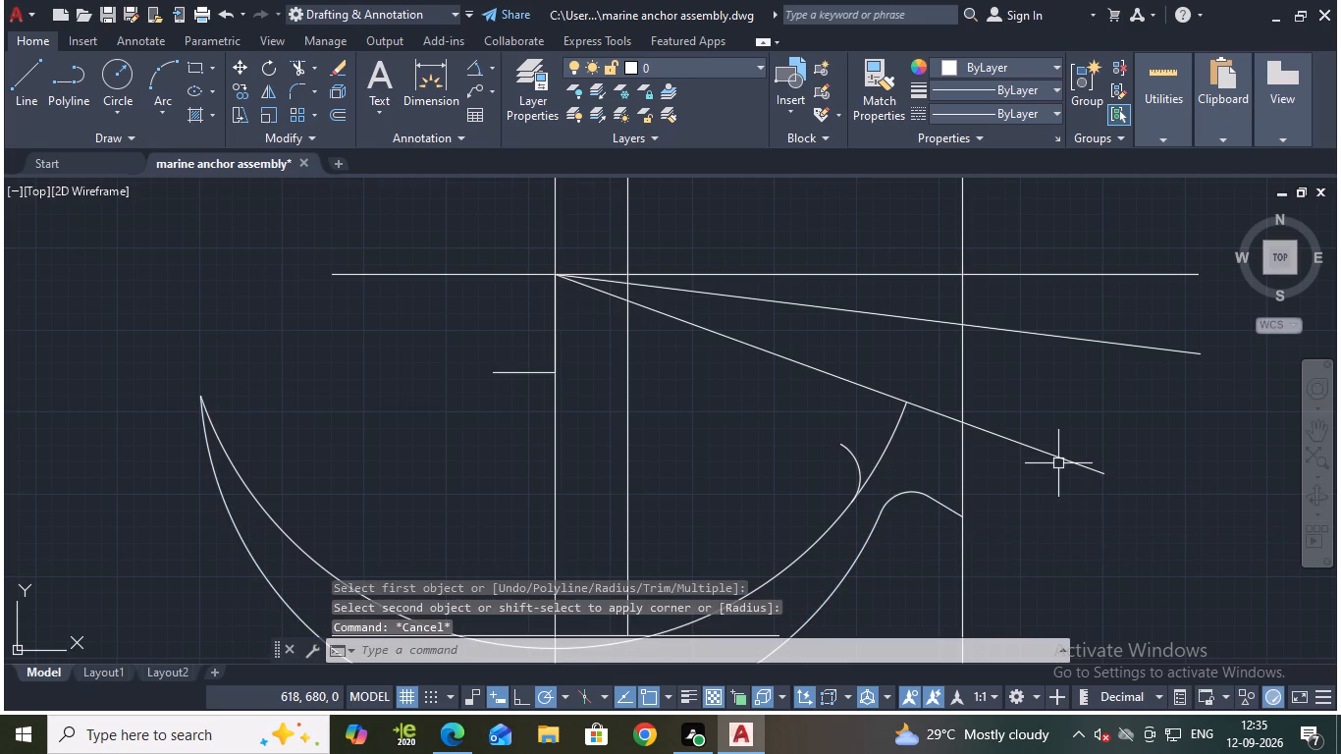
Save the drawing.
key(ctrl+s)
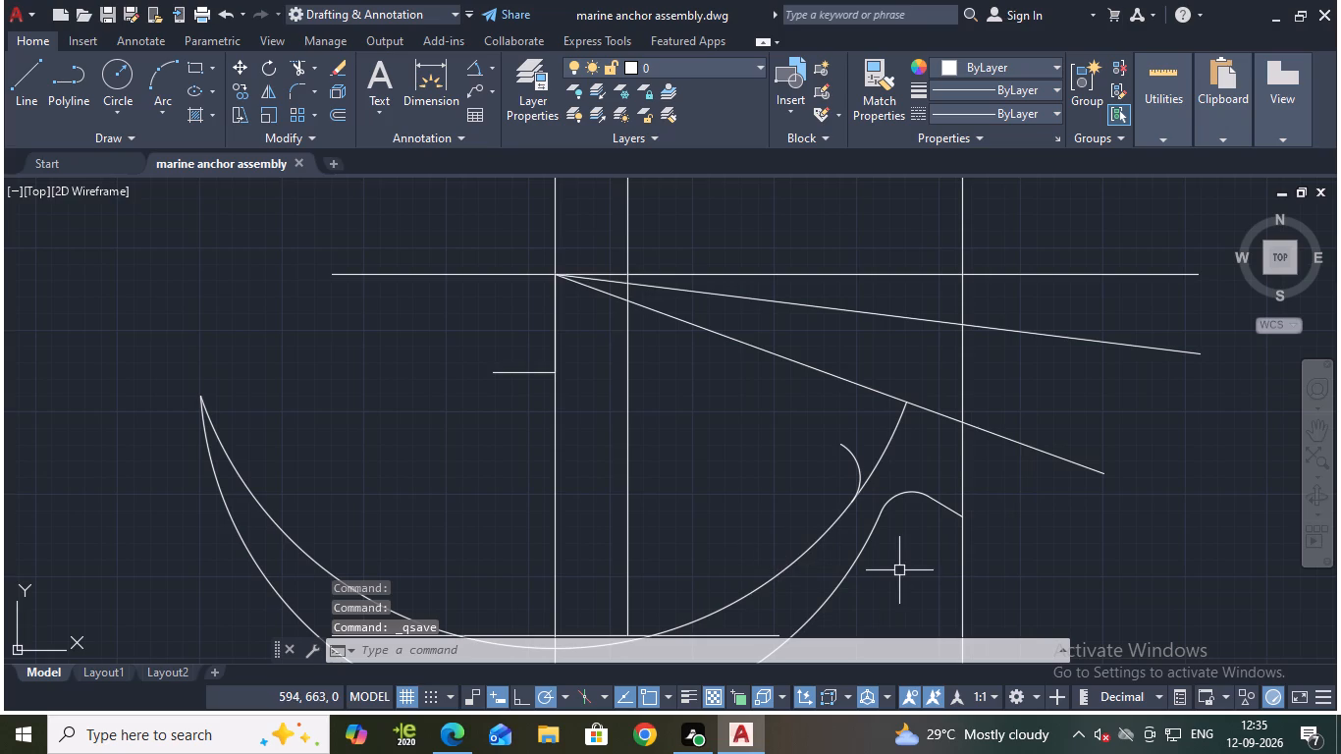
Extend the outer arc up to the middle sloping line, and the remaining lowest sloping line inward to the short vertical line beside the centre line.
text(ex)
key(Return)
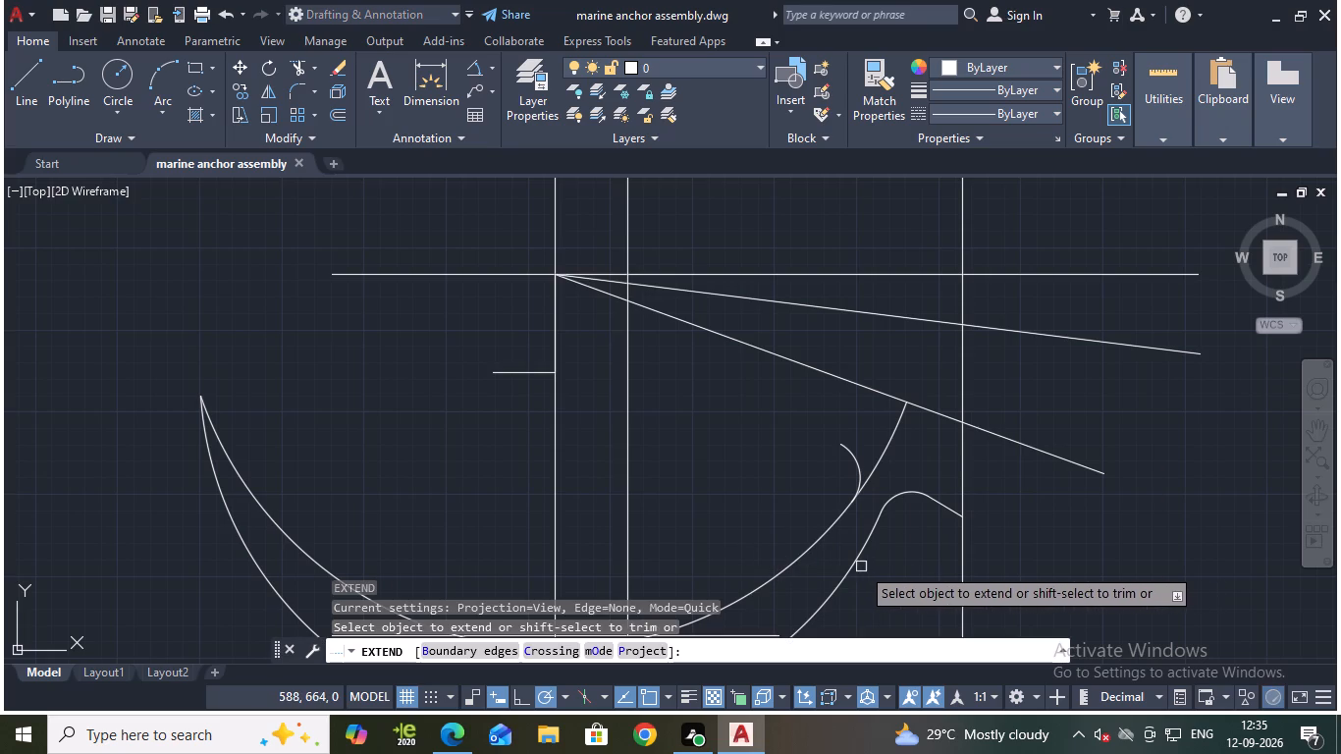
click(855, 566)
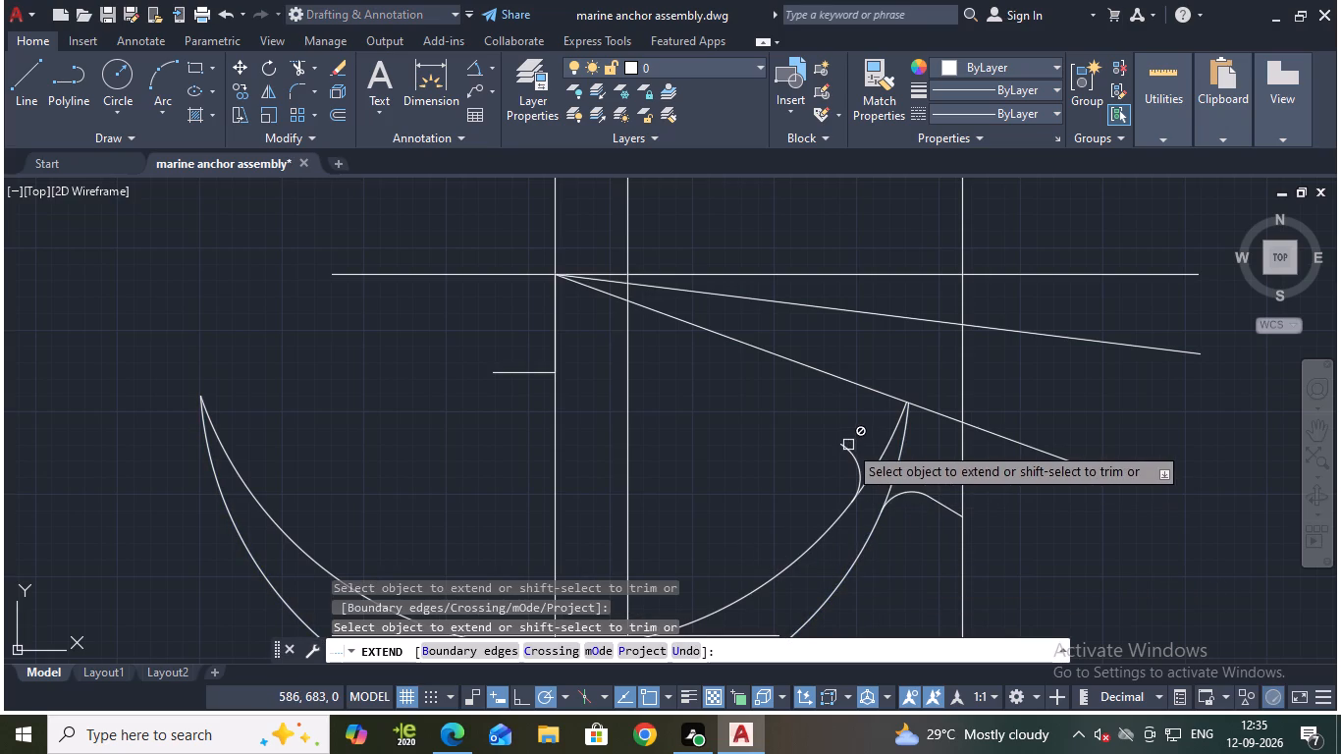
click(943, 506)
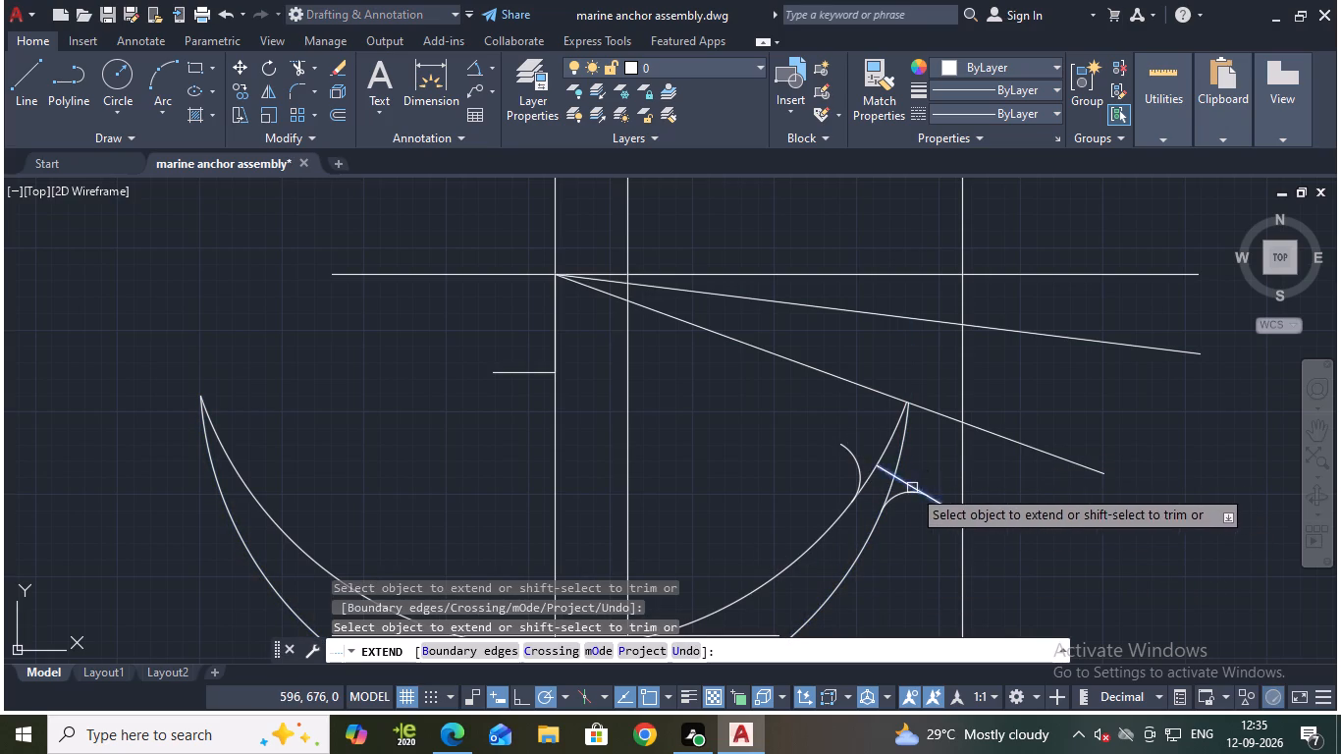
click(912, 488)
click(903, 479)
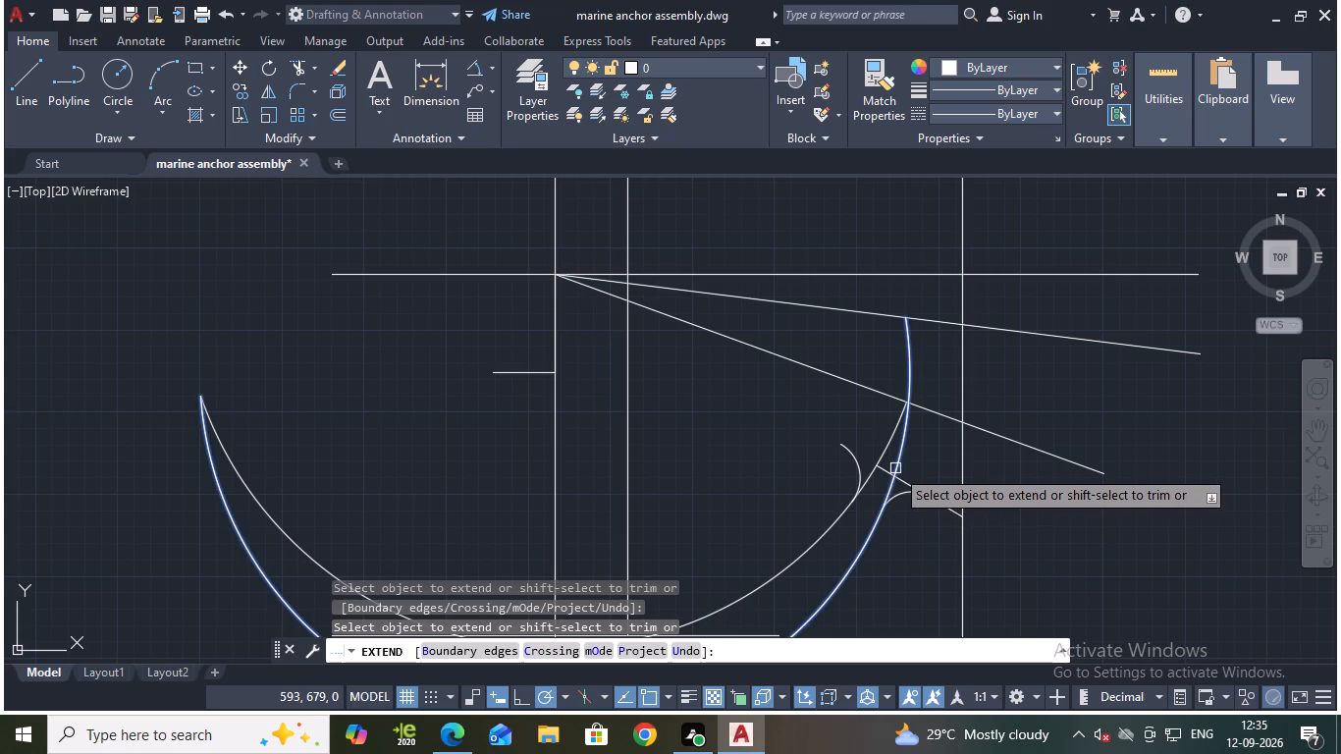
click(886, 471)
click(867, 455)
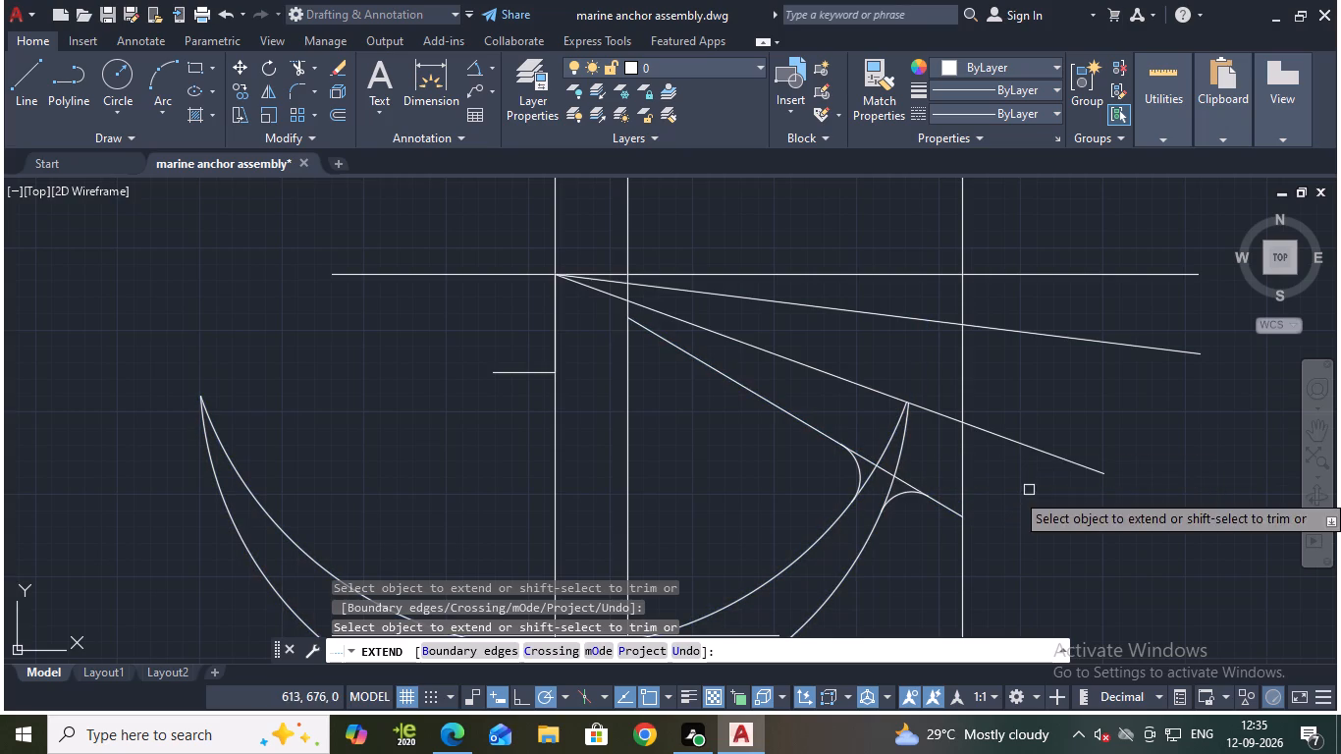
key(Escape)
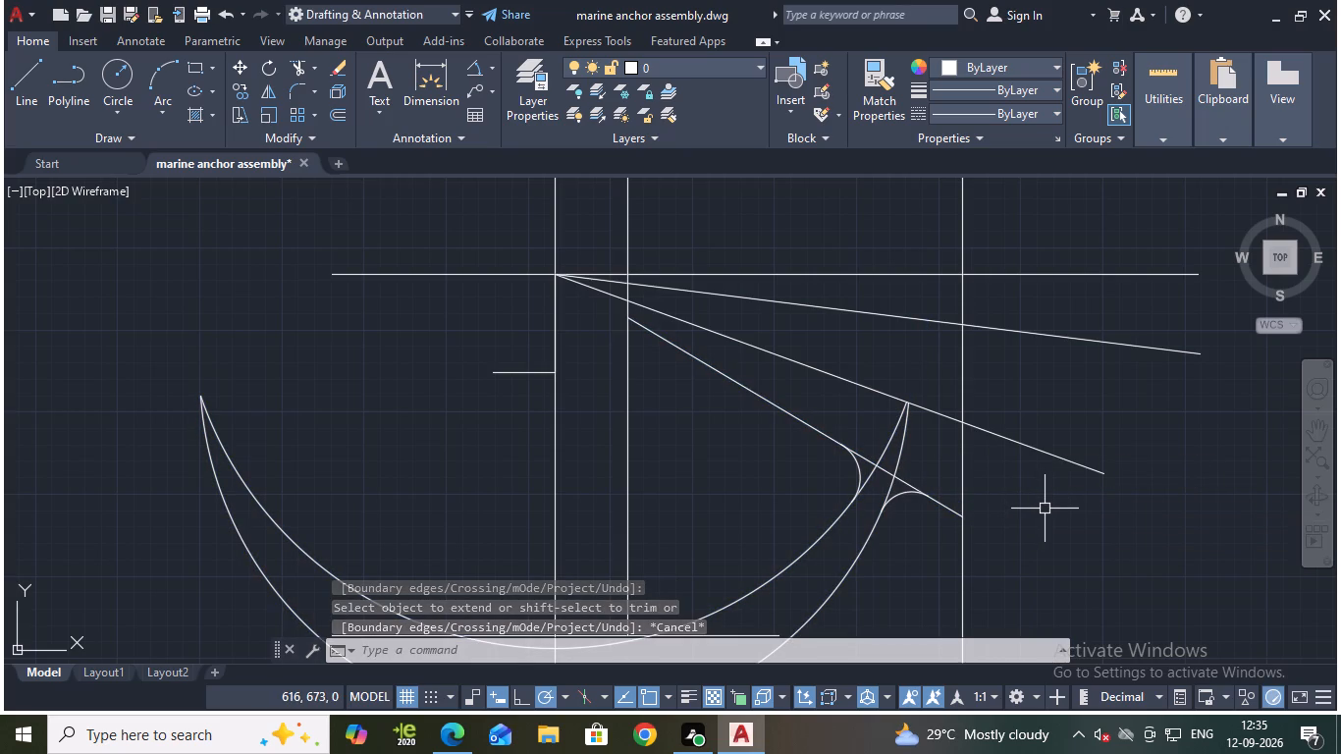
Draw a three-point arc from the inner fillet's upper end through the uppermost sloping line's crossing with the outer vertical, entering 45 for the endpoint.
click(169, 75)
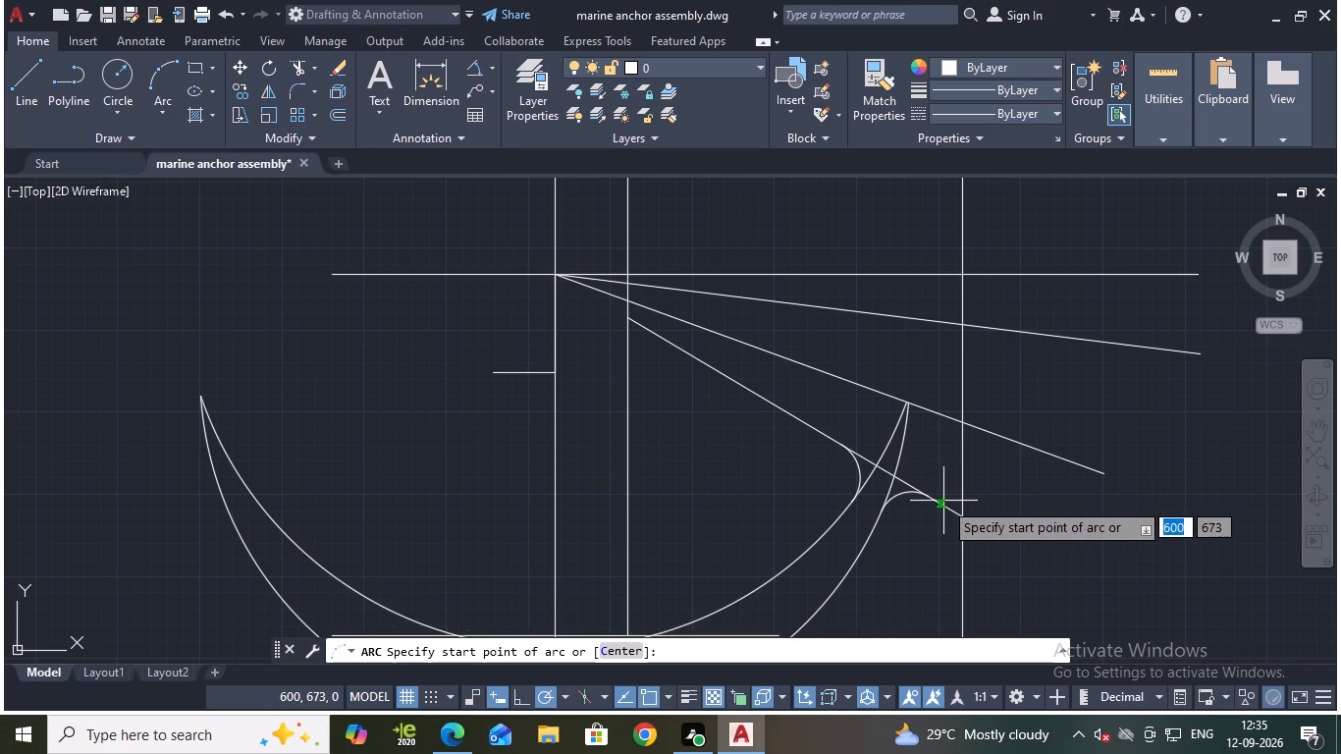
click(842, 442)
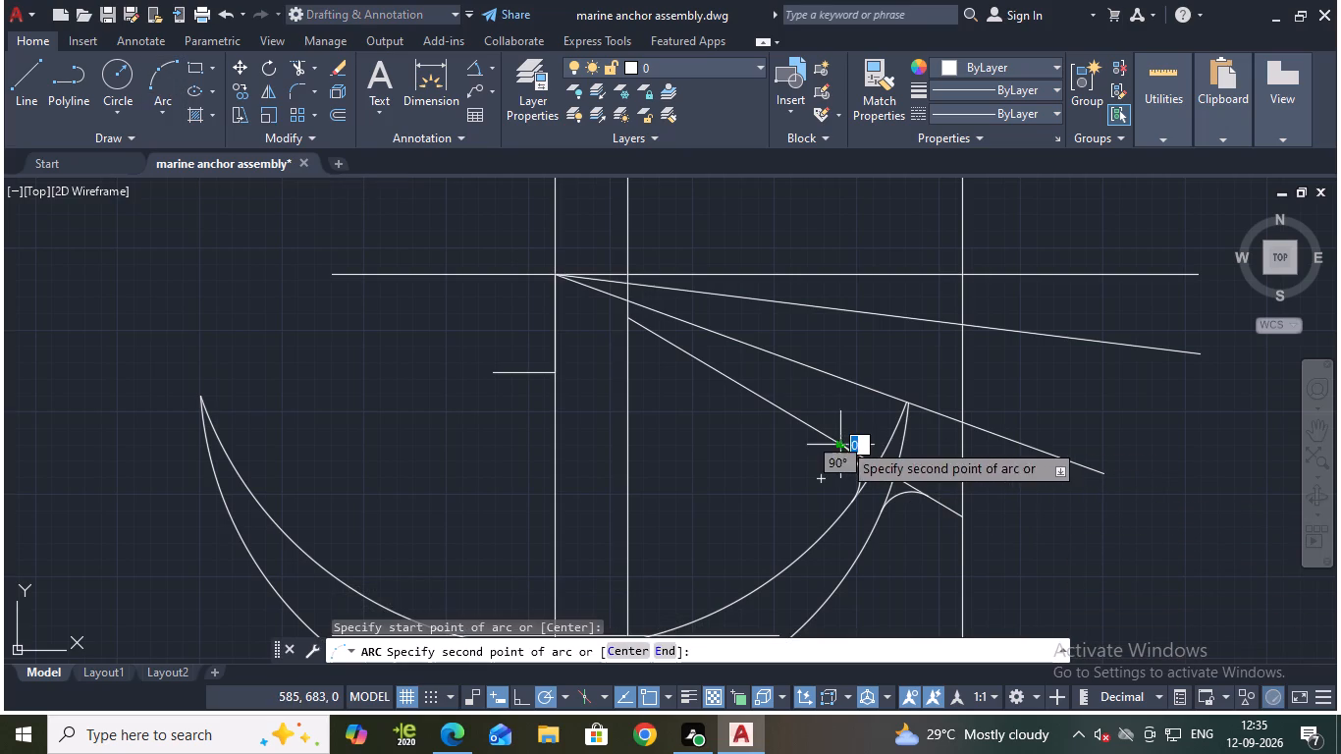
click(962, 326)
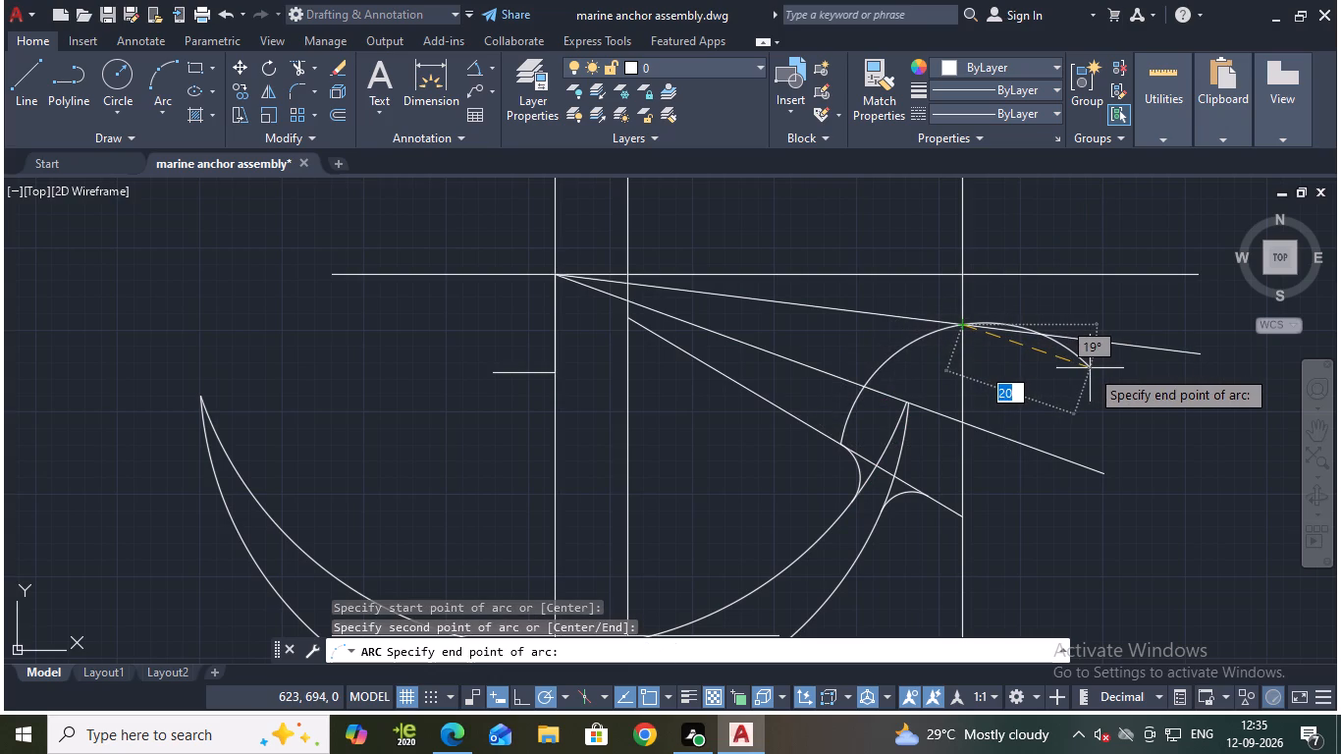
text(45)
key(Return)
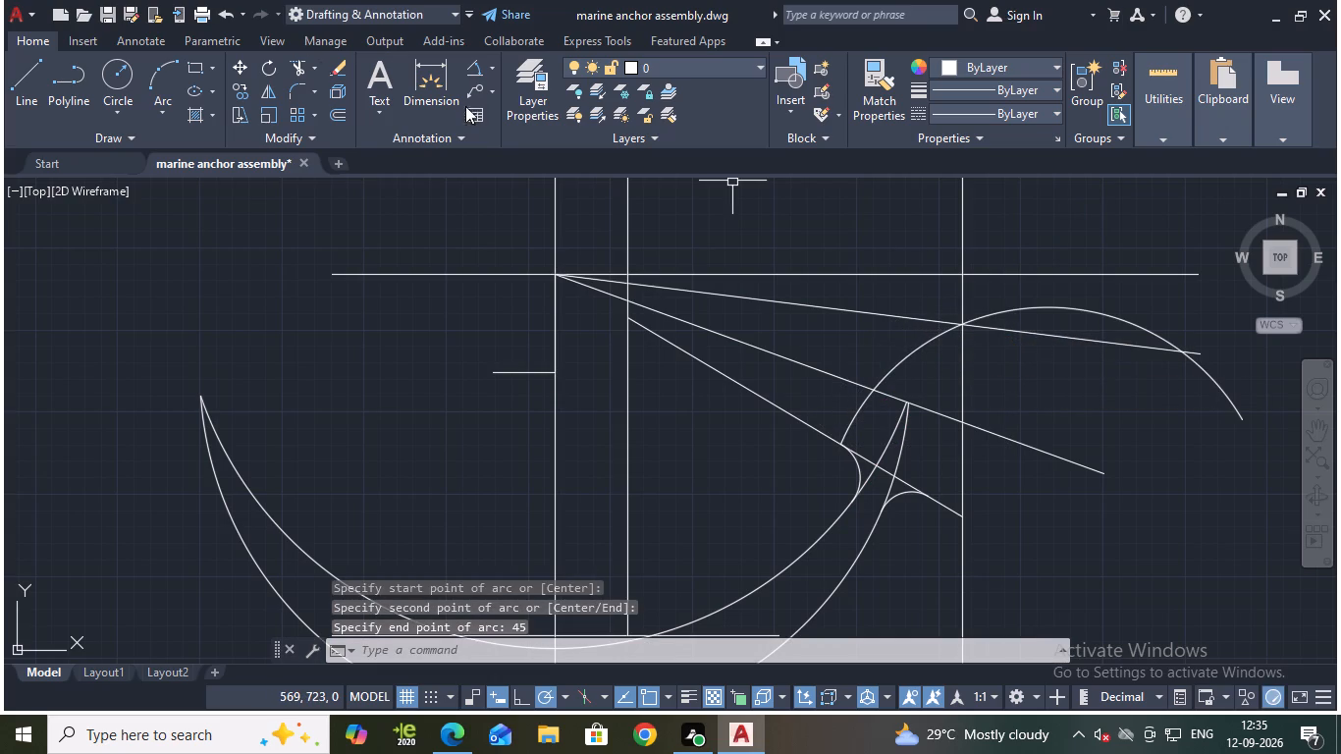
Check the radius of the new three-point arc.
click(494, 63)
click(528, 270)
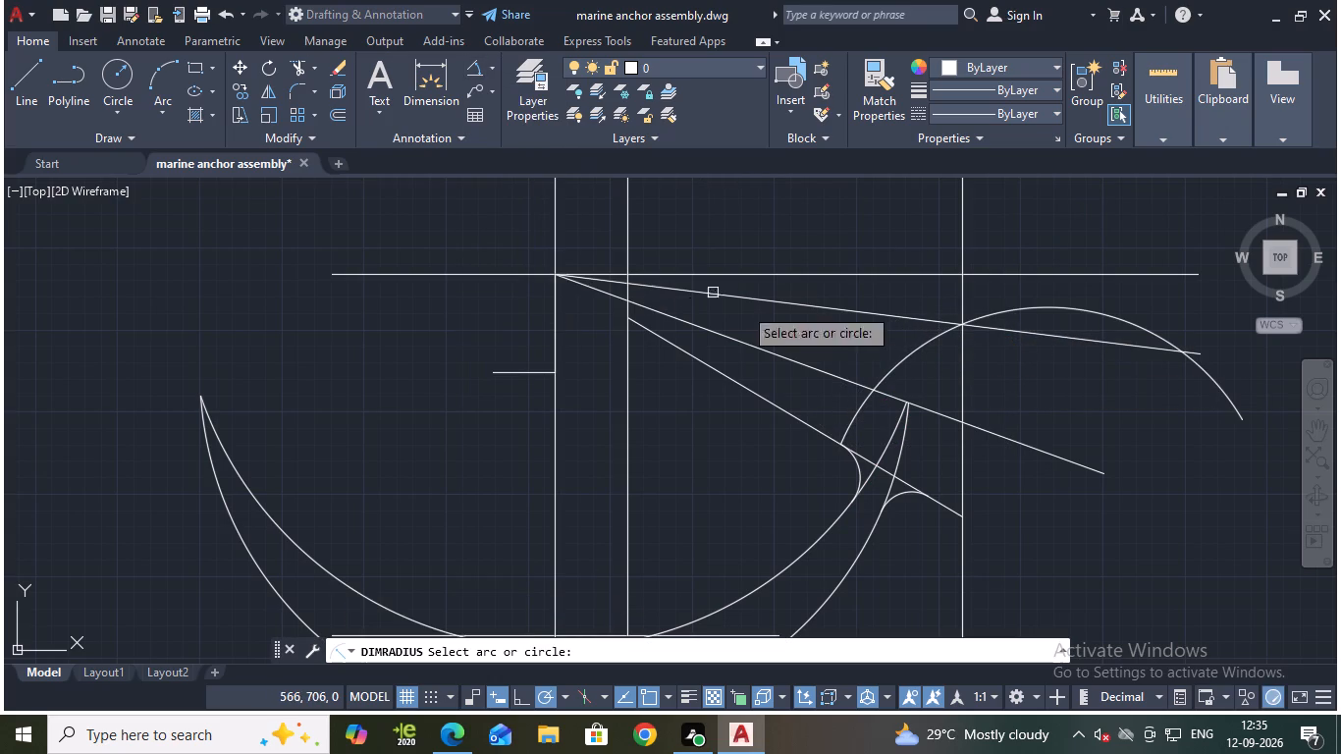
click(898, 368)
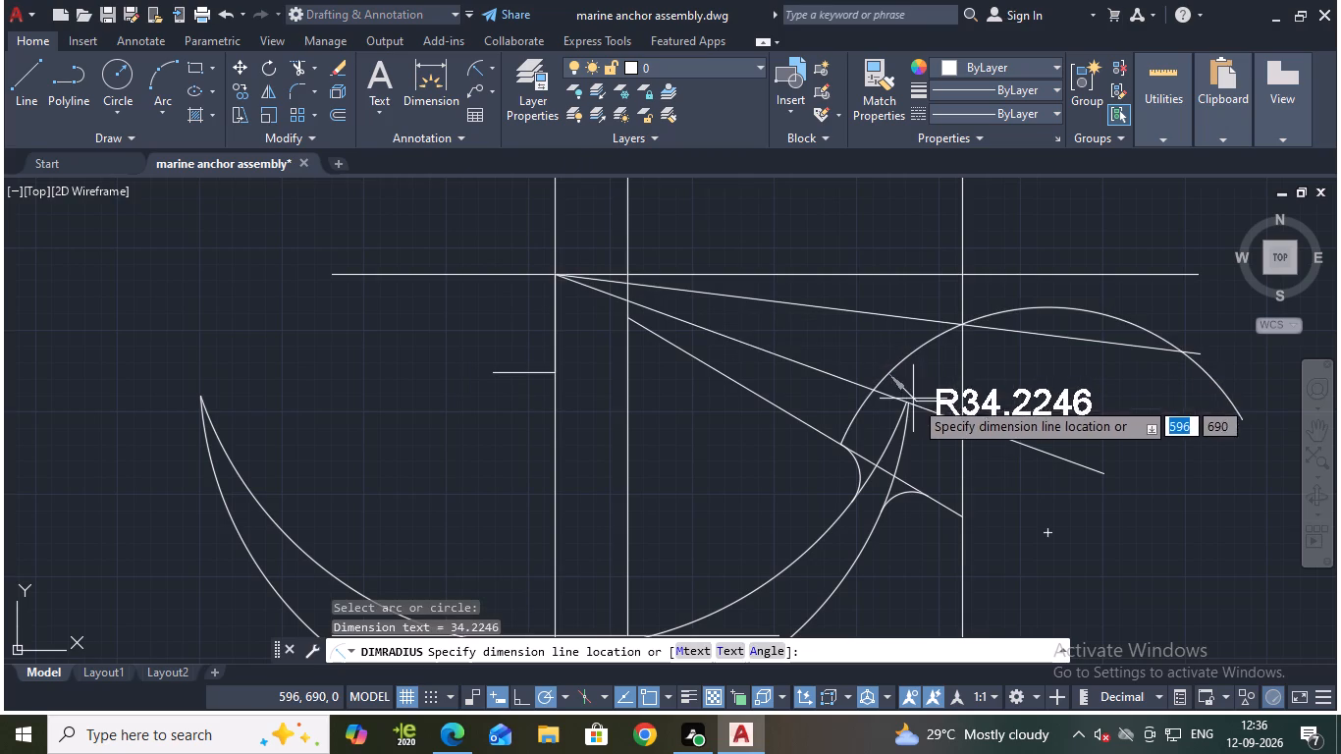
key(Escape)
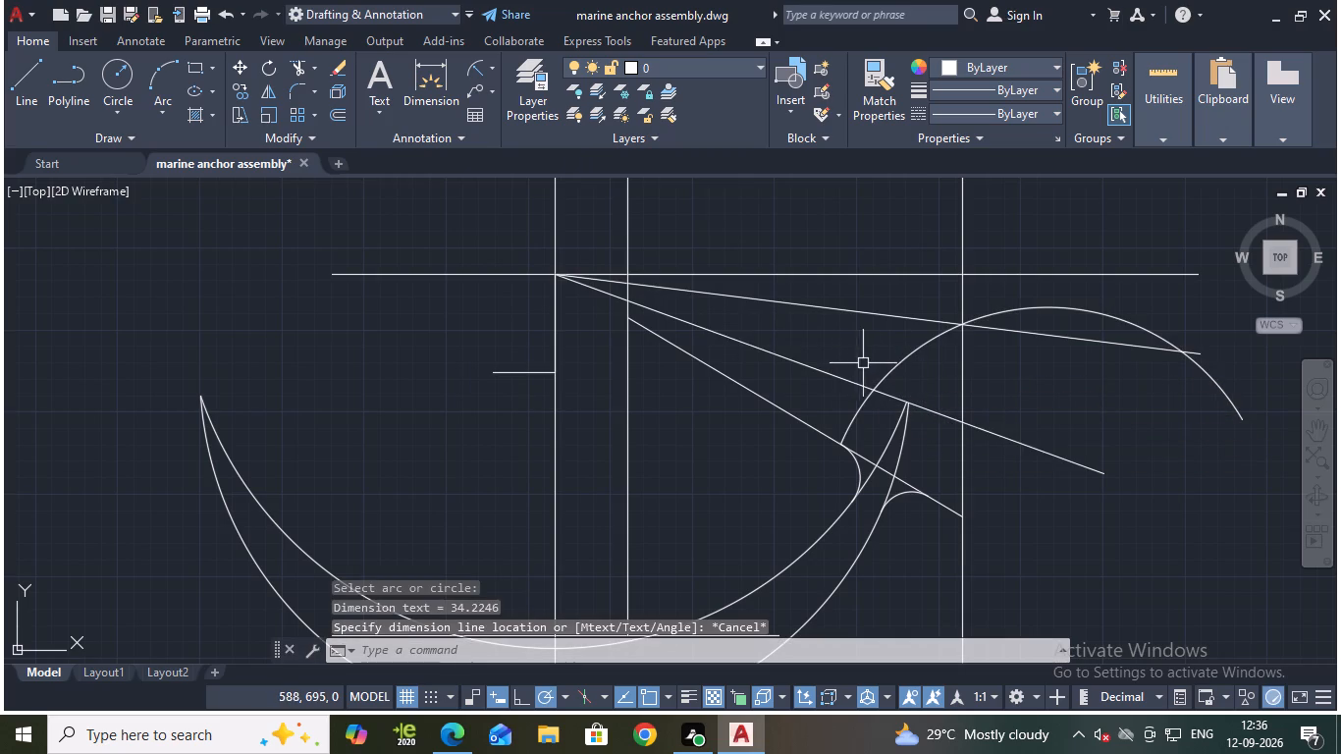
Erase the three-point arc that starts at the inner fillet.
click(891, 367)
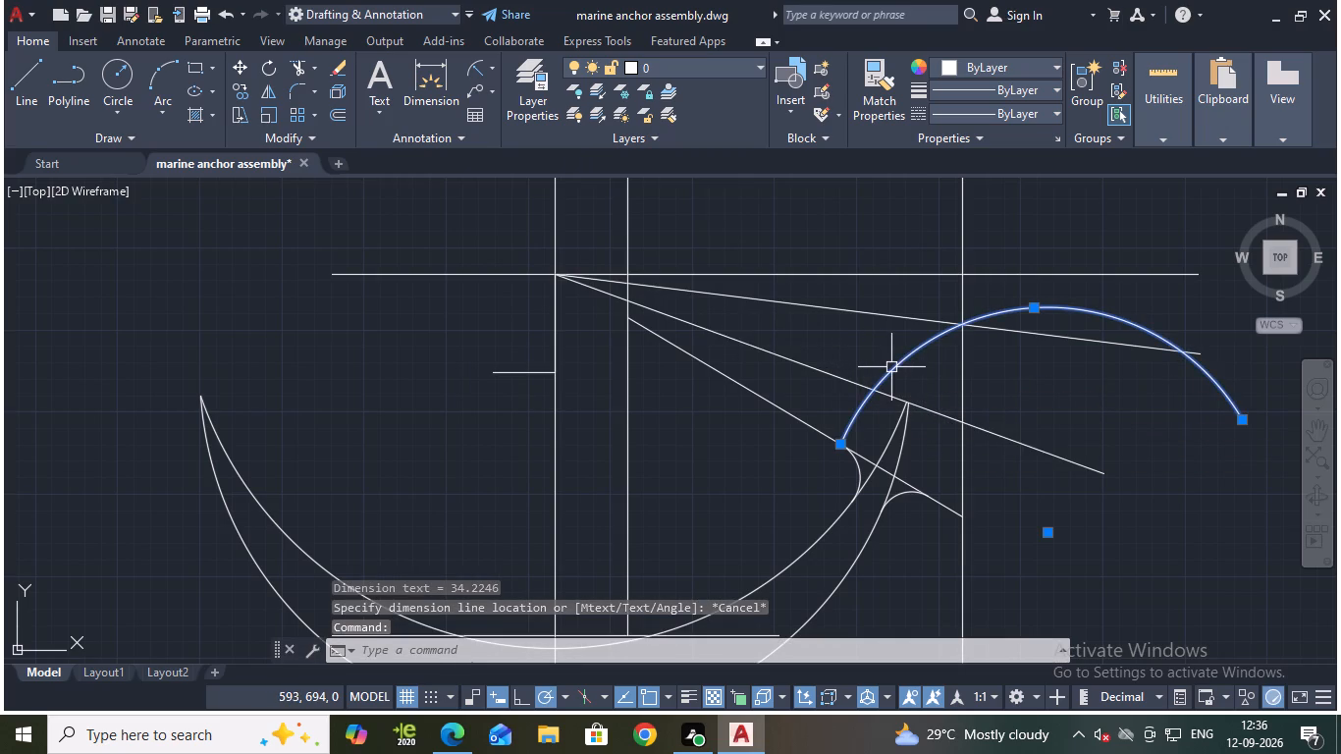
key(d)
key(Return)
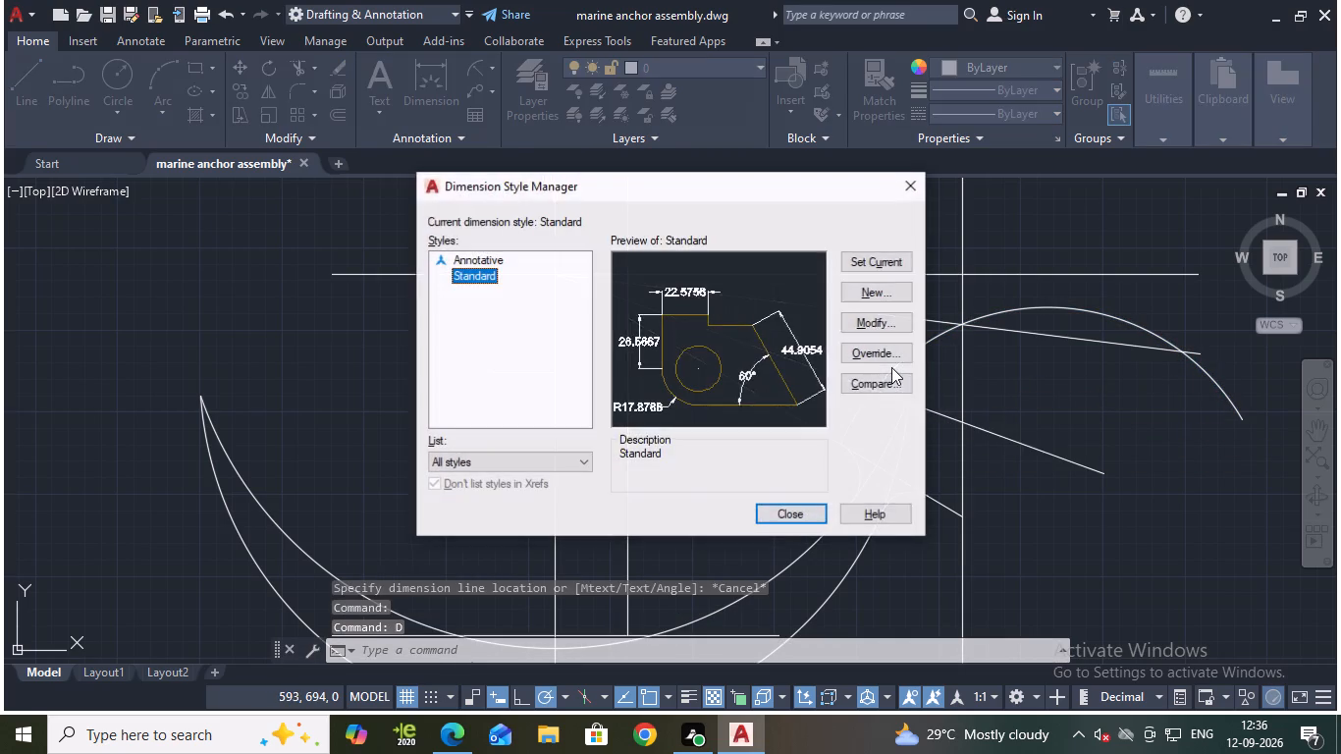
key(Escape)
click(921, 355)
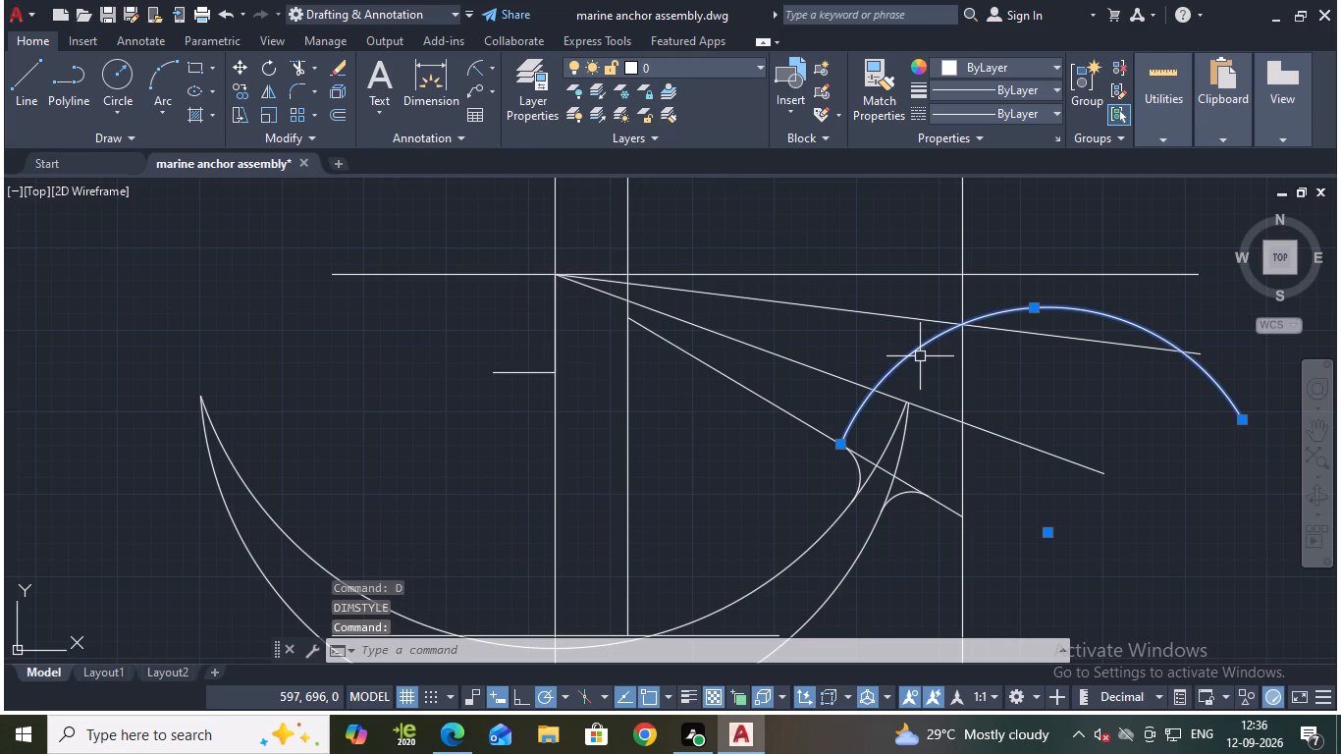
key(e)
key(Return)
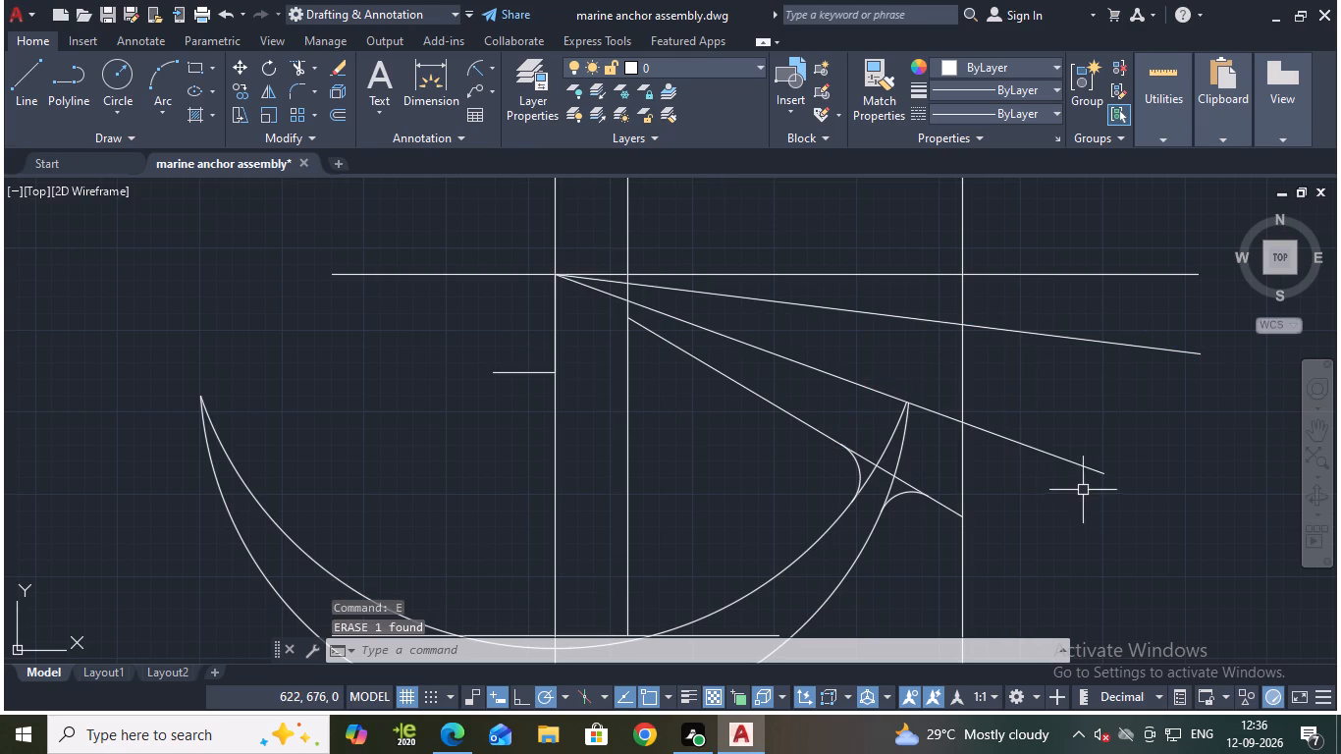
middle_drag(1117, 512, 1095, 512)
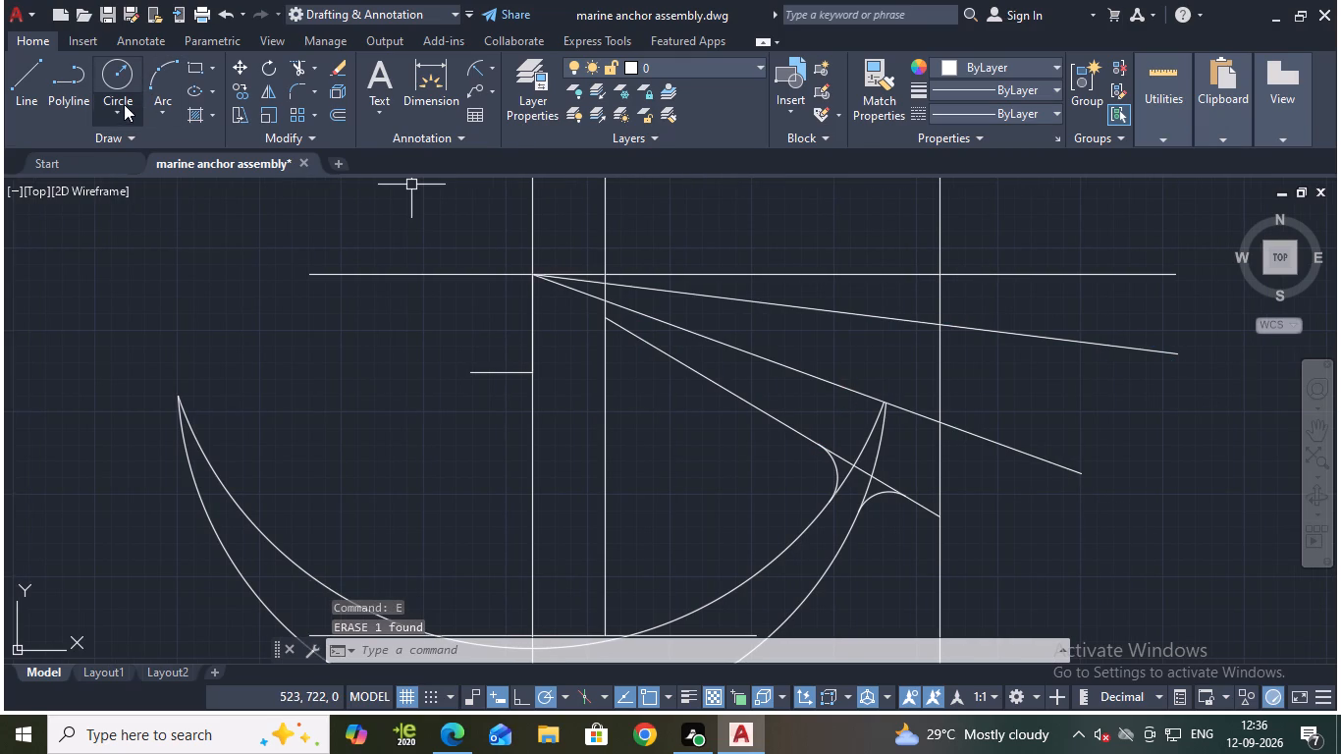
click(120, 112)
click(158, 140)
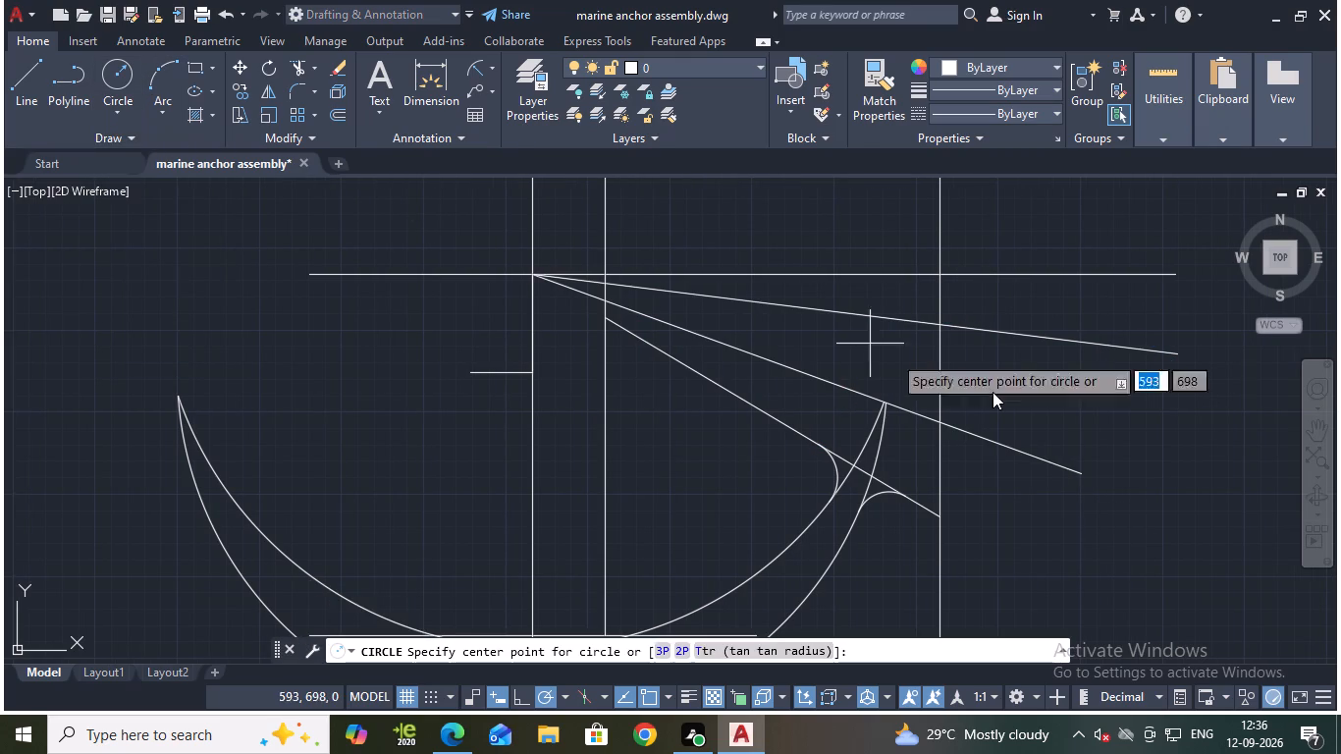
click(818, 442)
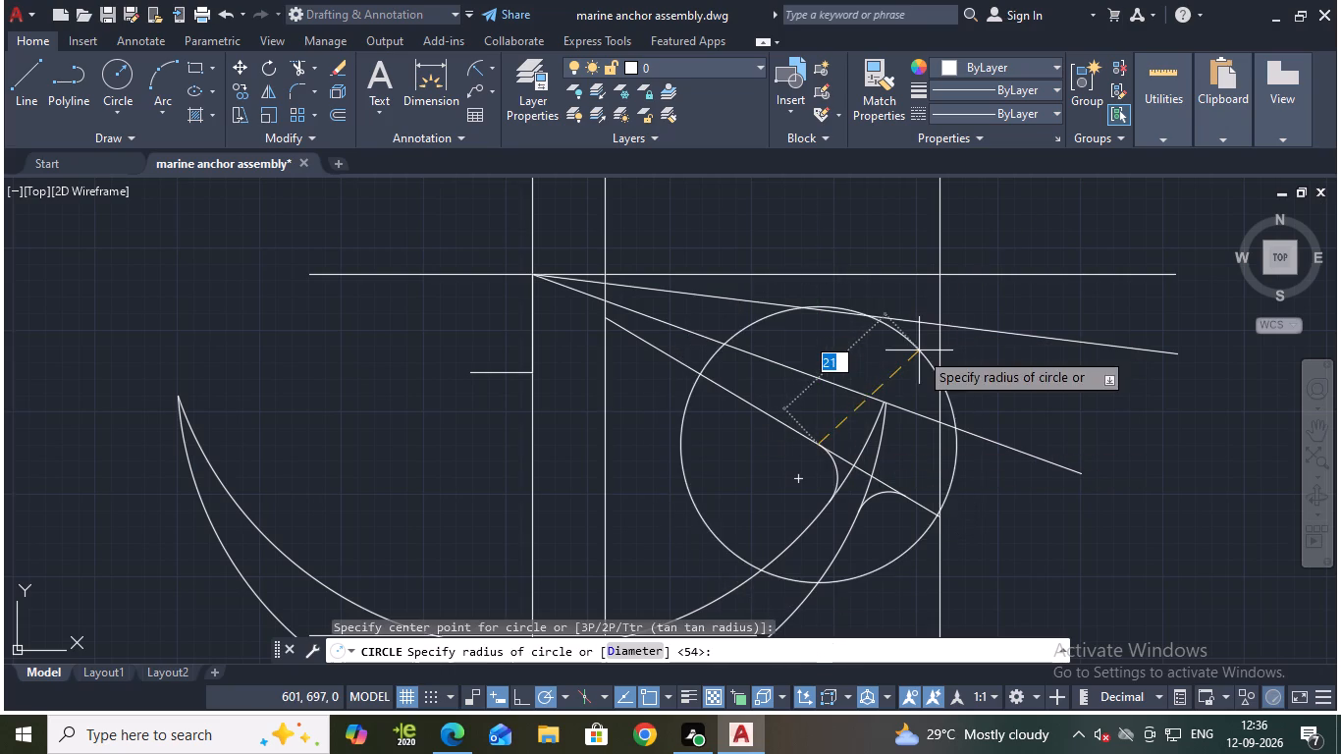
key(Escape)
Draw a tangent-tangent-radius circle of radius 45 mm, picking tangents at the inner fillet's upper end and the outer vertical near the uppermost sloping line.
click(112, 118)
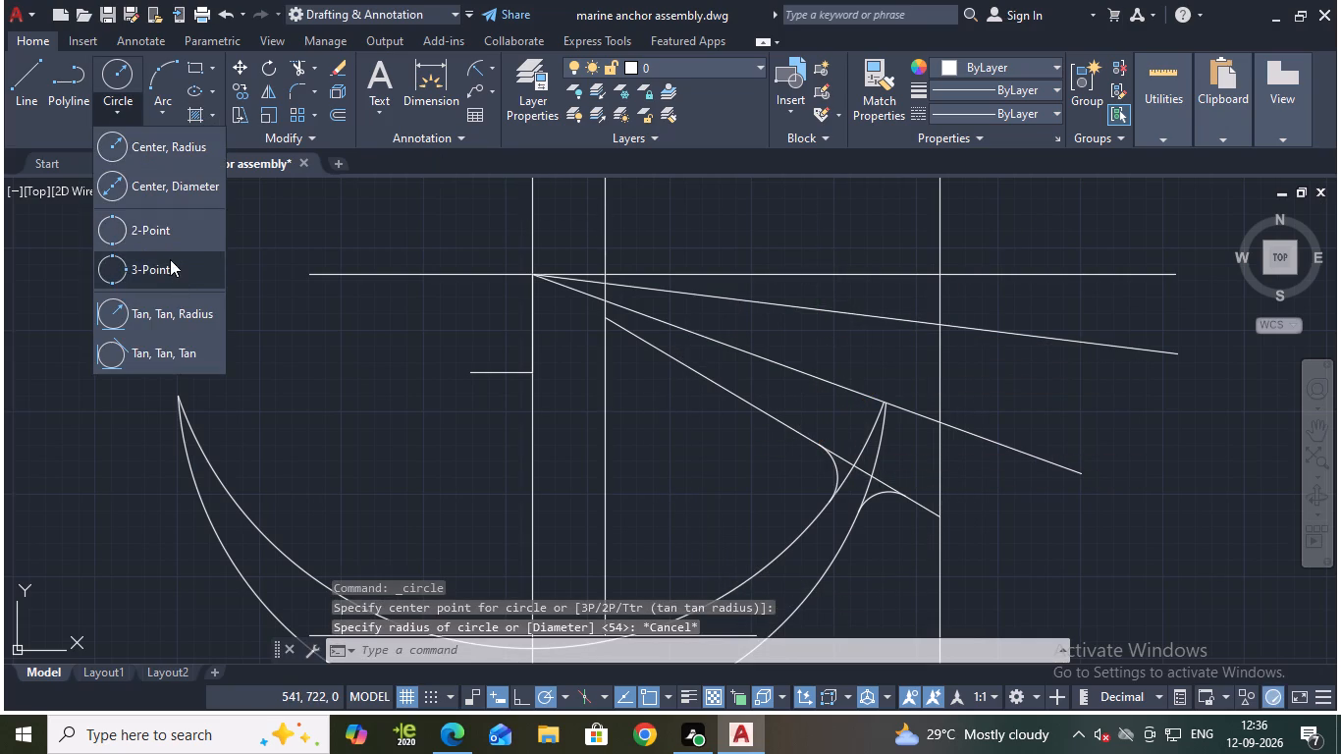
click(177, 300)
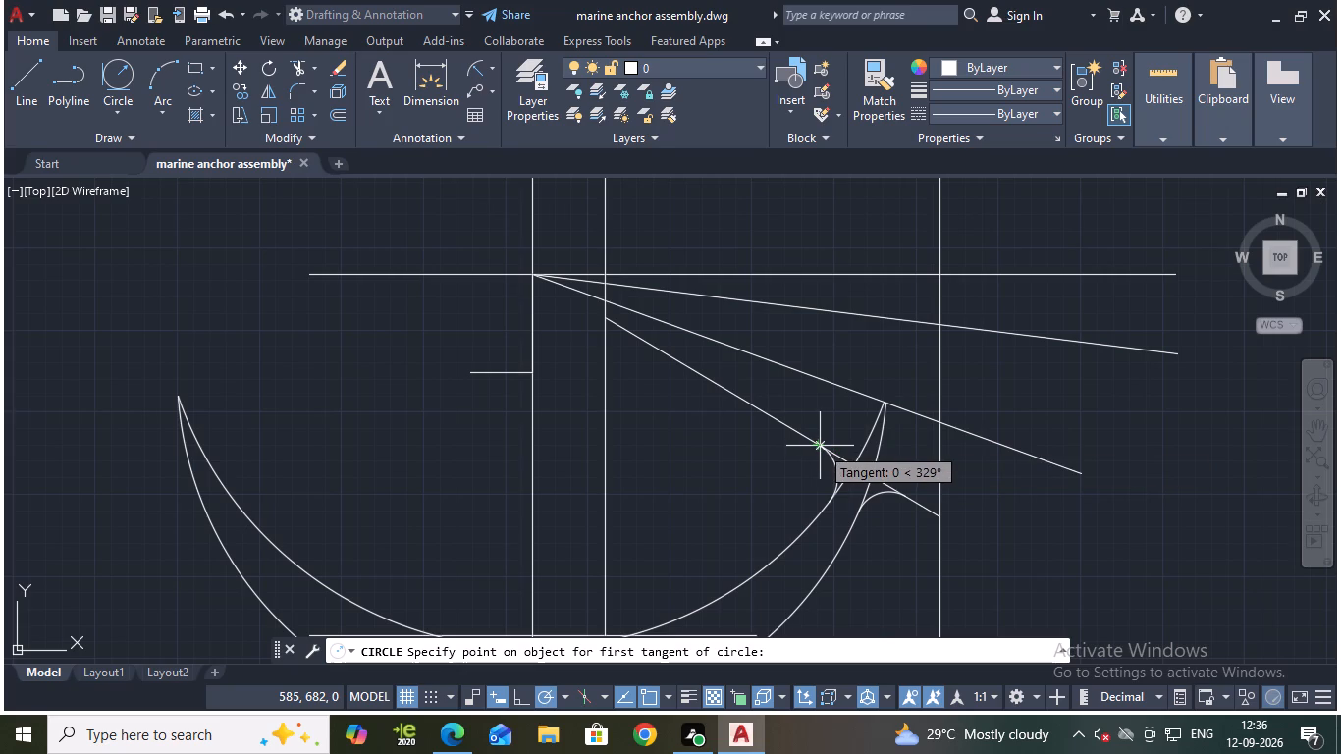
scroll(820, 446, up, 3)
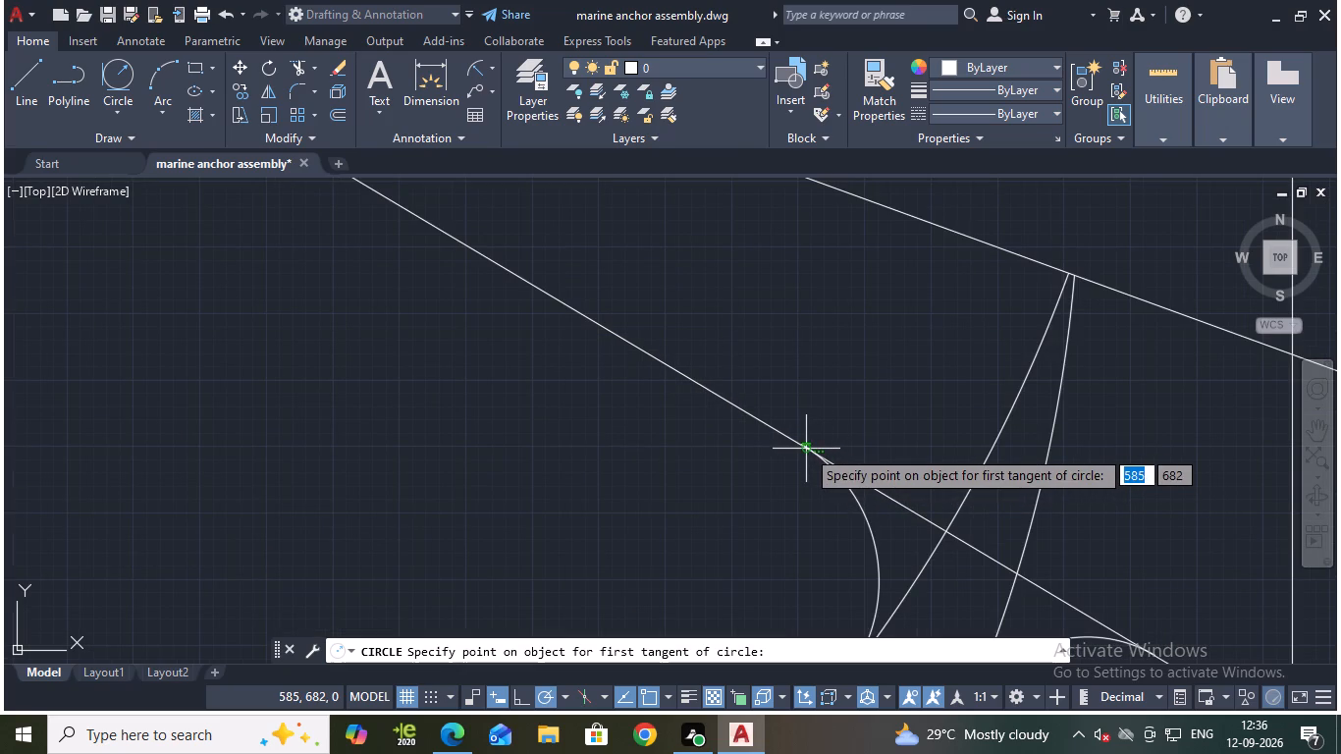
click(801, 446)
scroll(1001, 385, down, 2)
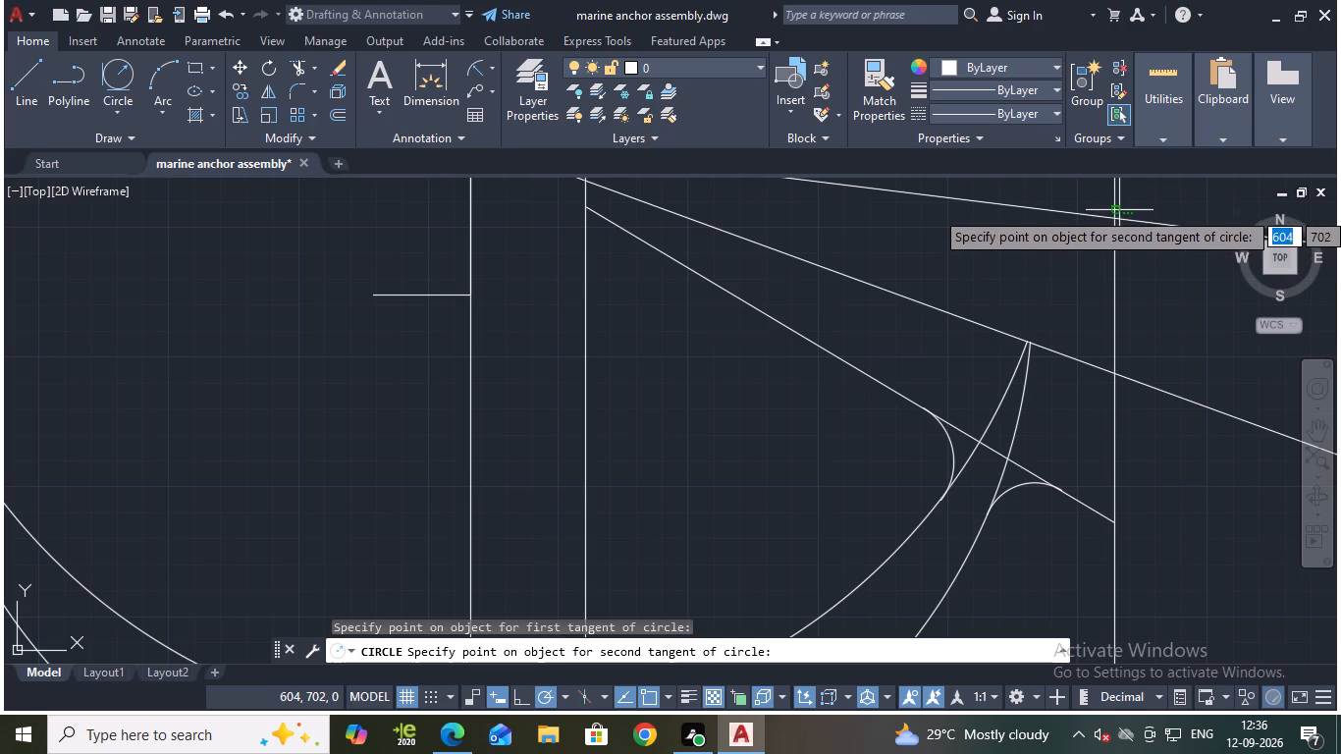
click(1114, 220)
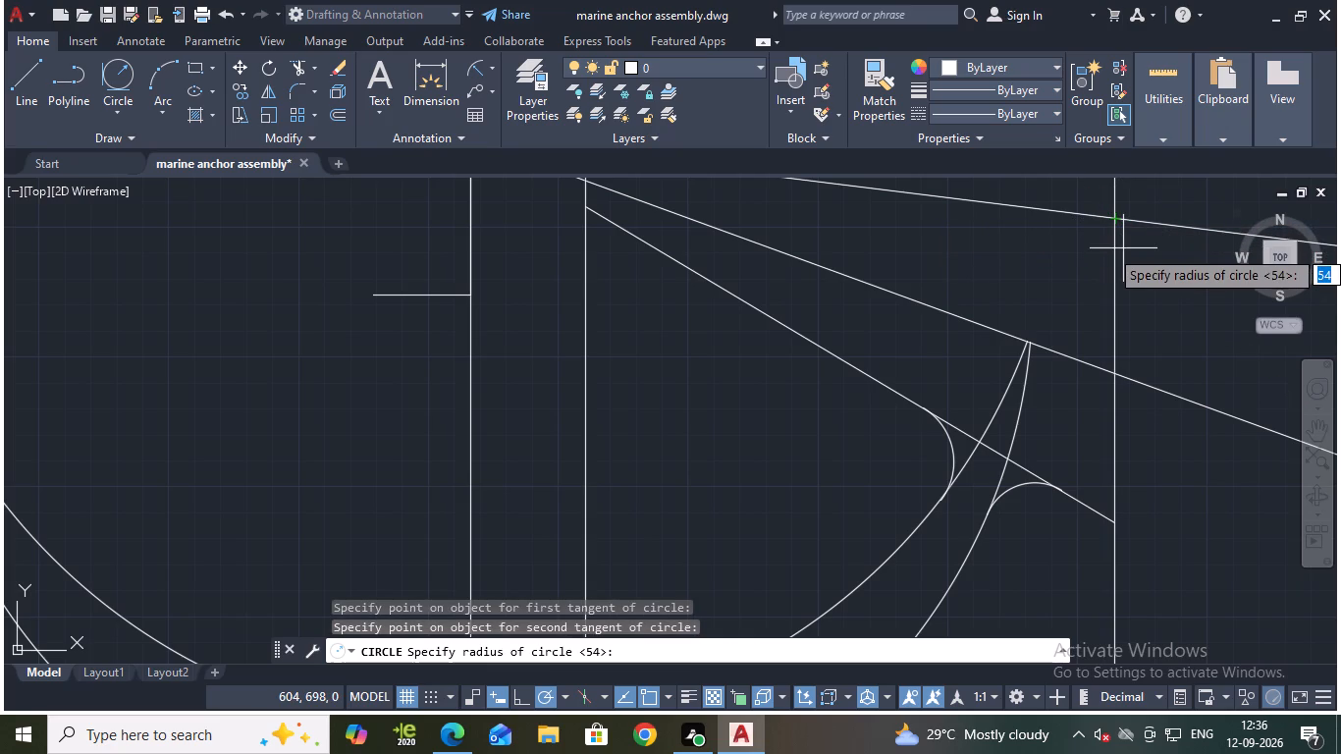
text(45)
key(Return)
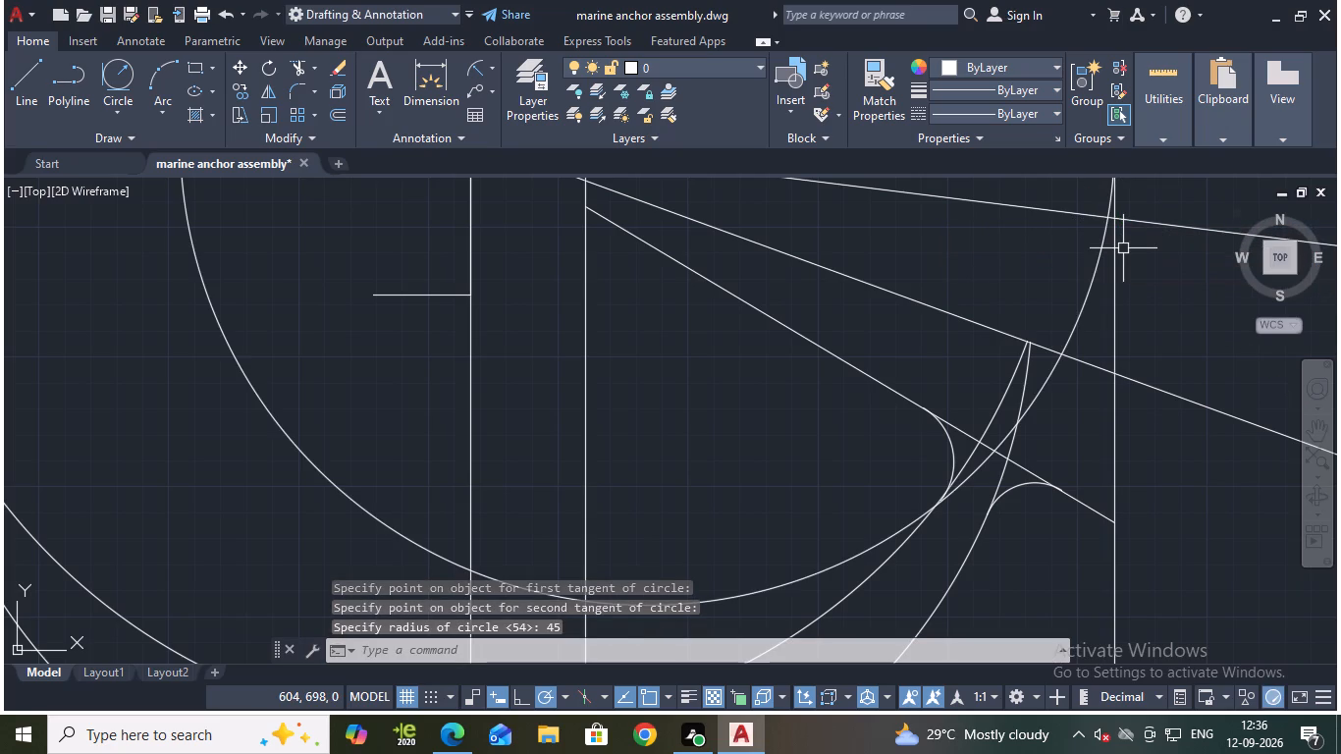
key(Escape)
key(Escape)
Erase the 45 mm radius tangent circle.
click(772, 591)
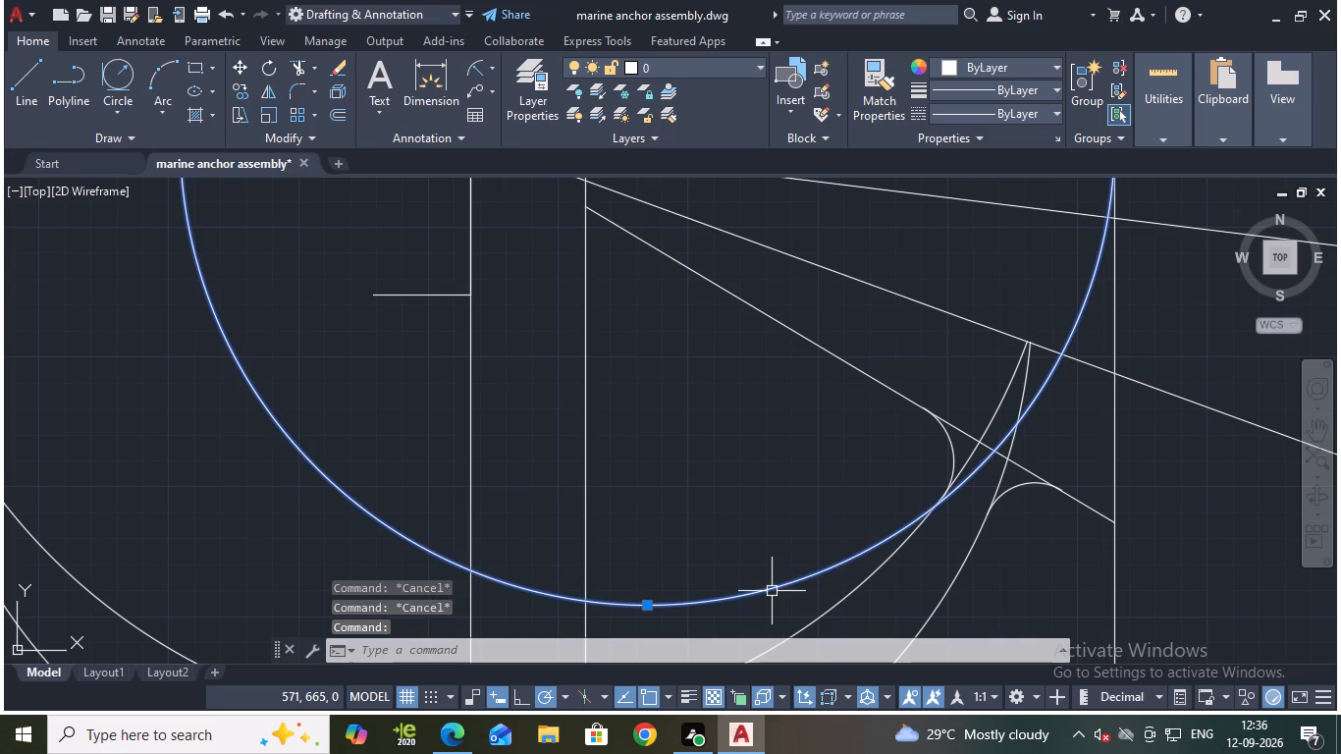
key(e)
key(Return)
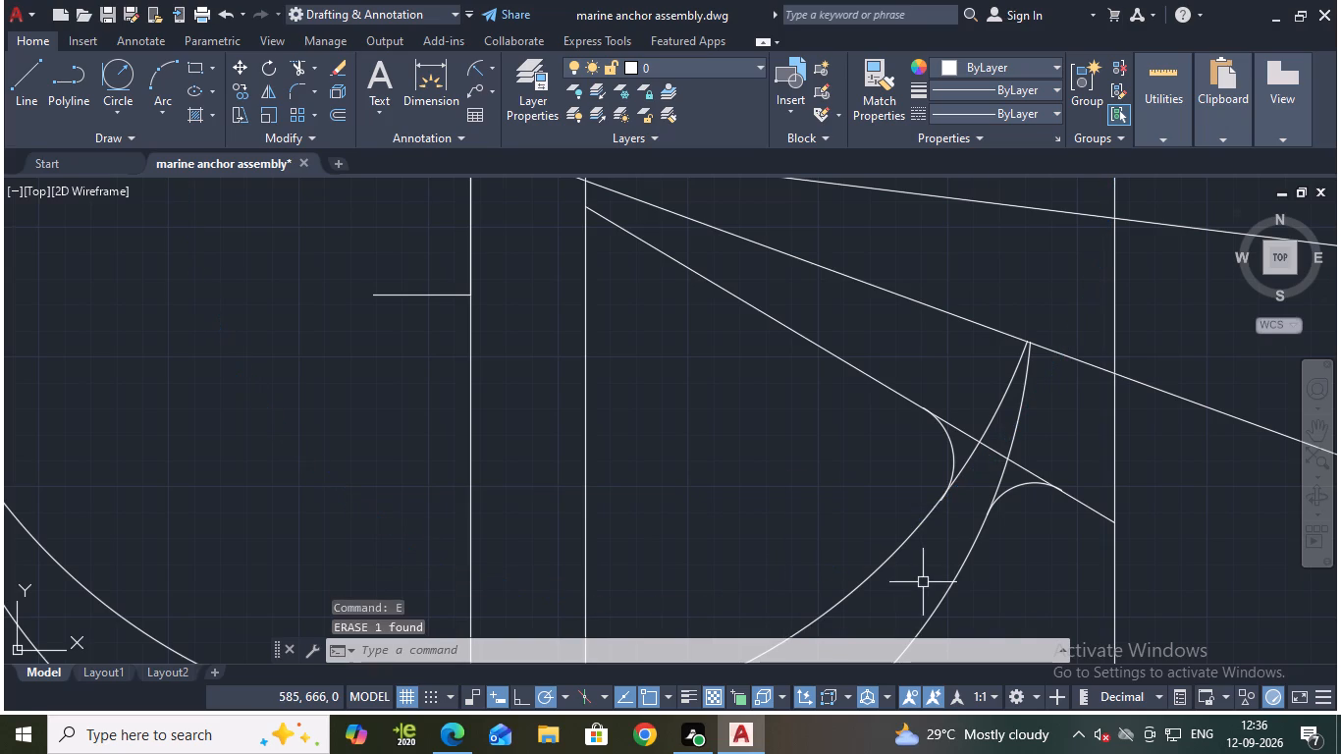
Trim away the lowest sloping line between the inner and outer fillets, across both crescent arcs.
text(tr)
key(Return)
click(968, 430)
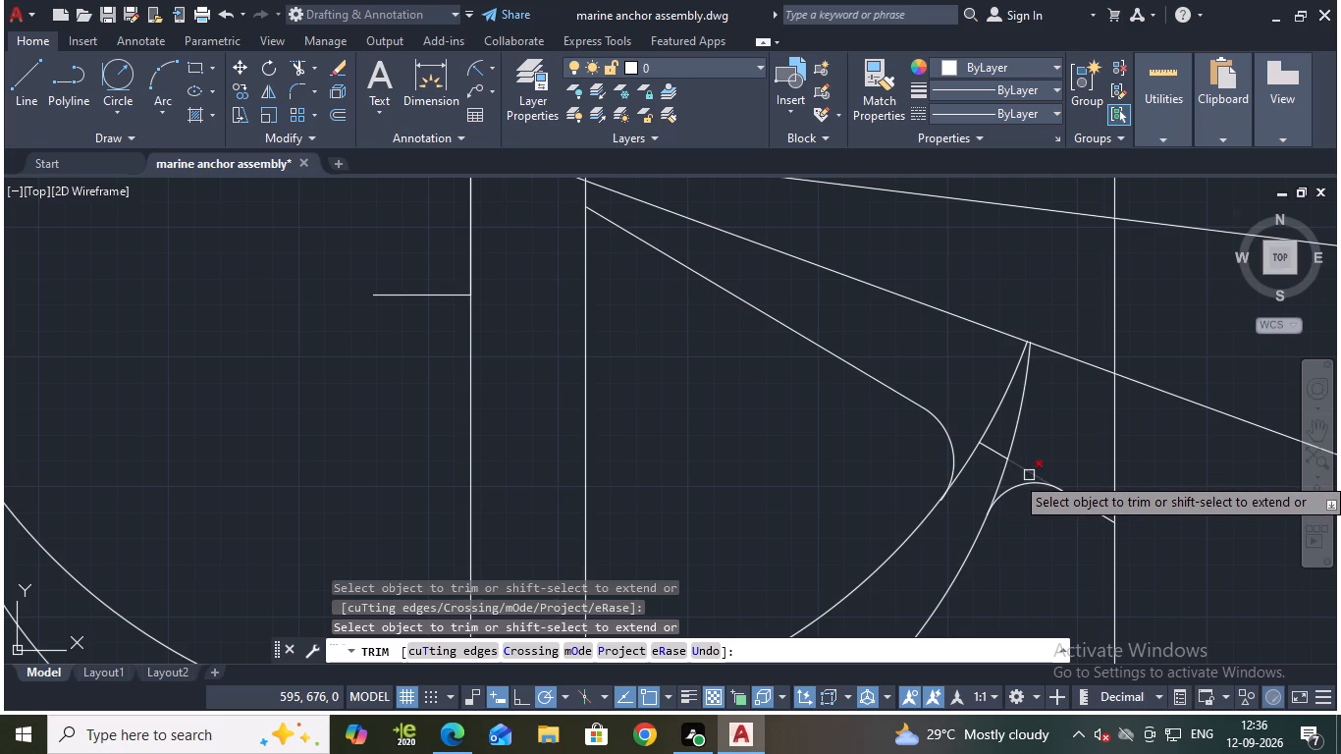
click(1029, 474)
click(1001, 454)
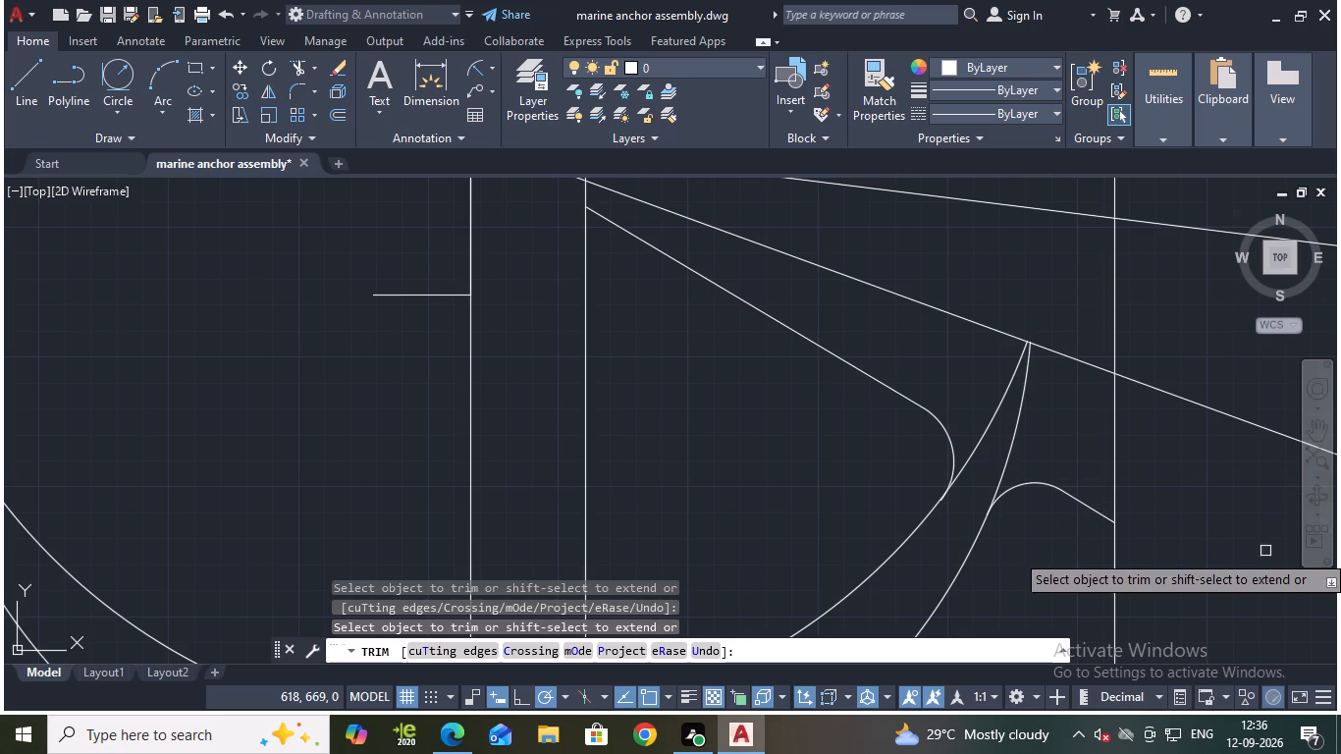
scroll(956, 517, up, 3)
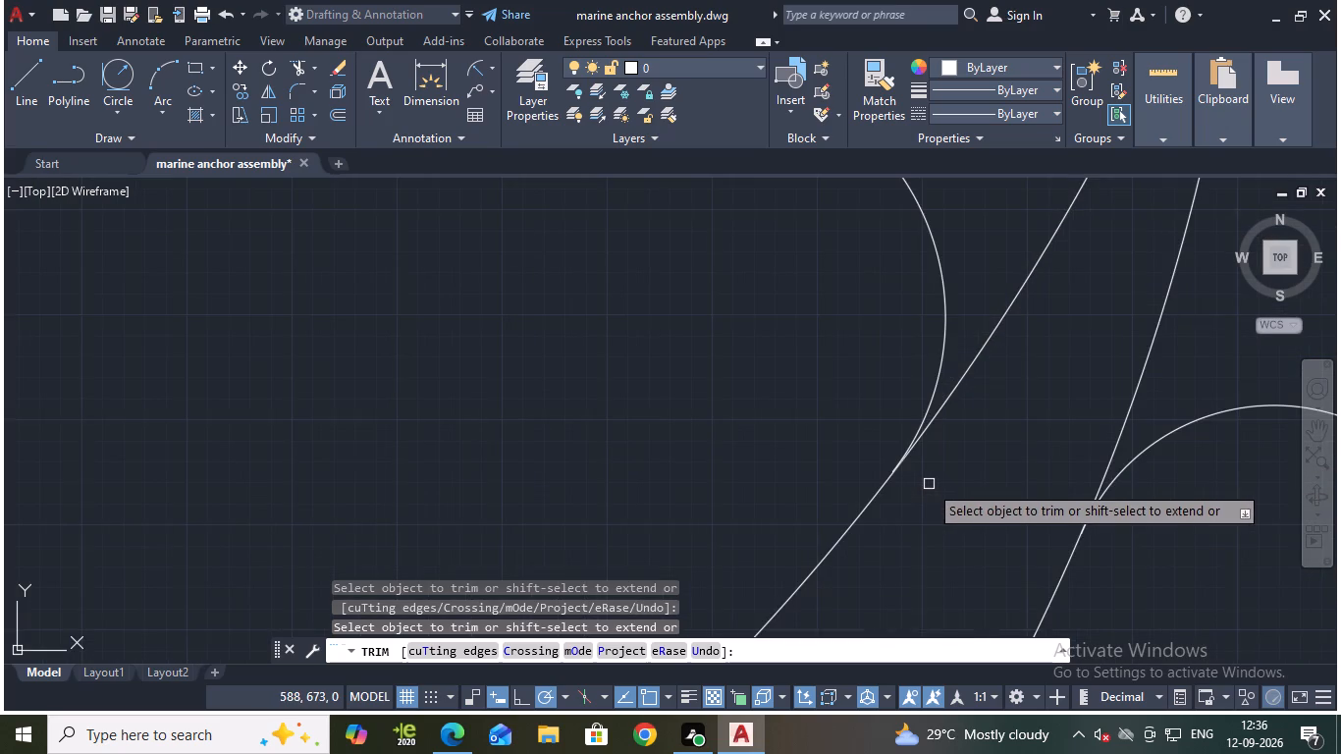
scroll(914, 478, up, 3)
scroll(867, 476, down, 7)
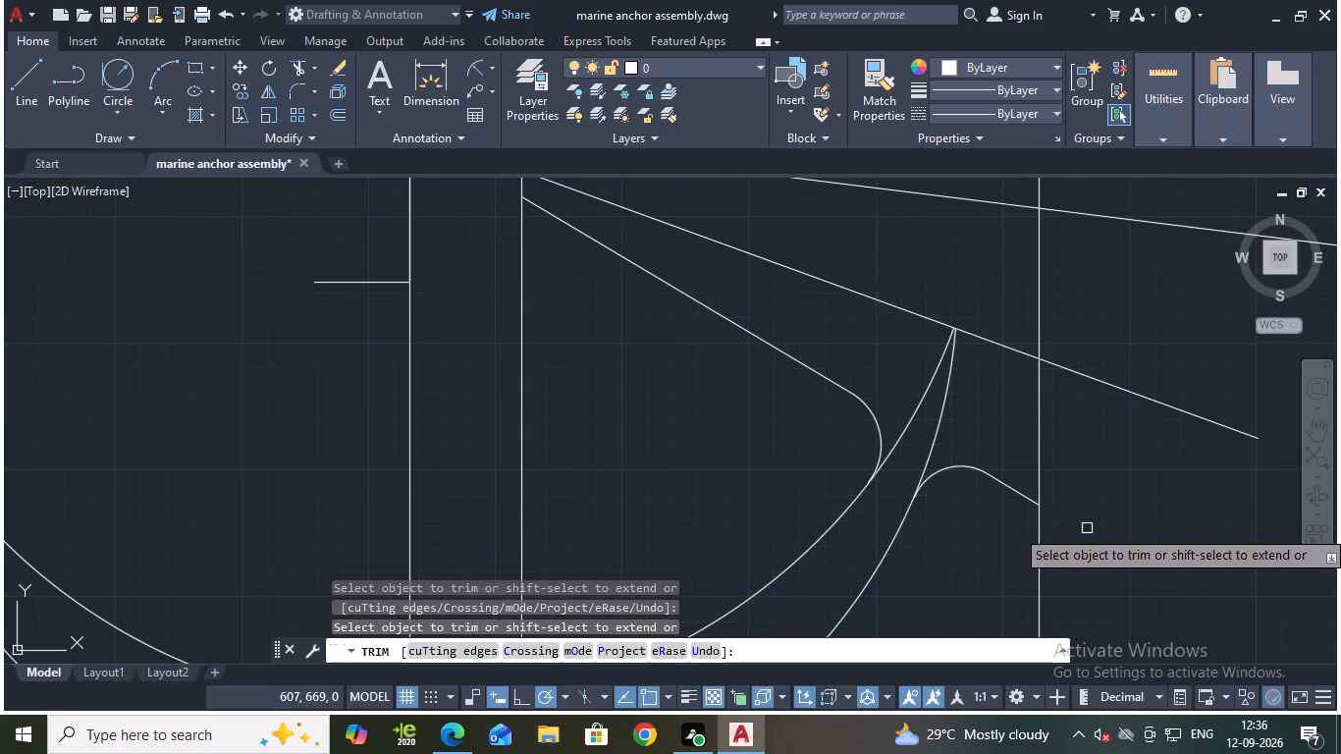
scroll(1158, 532, down, 1)
middle_drag(1126, 522, 1074, 528)
middle_drag(1198, 531, 962, 509)
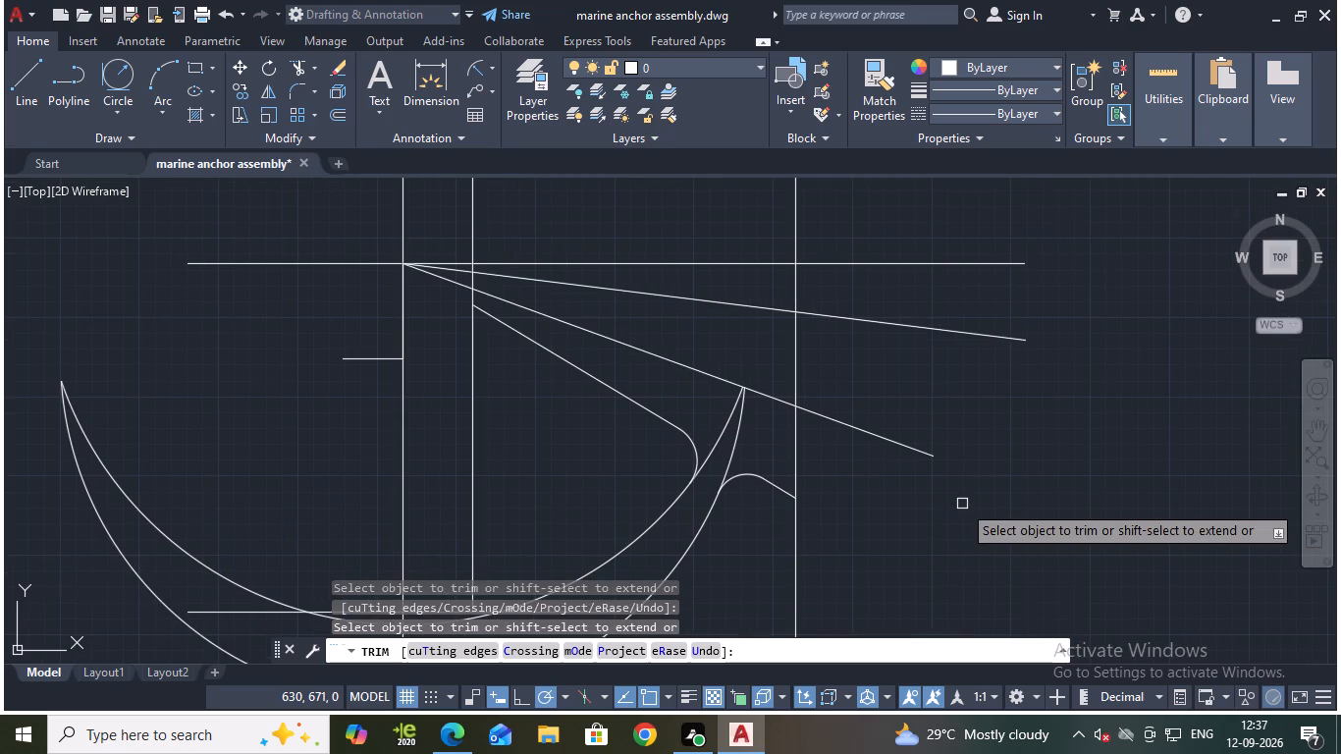
key(Escape)
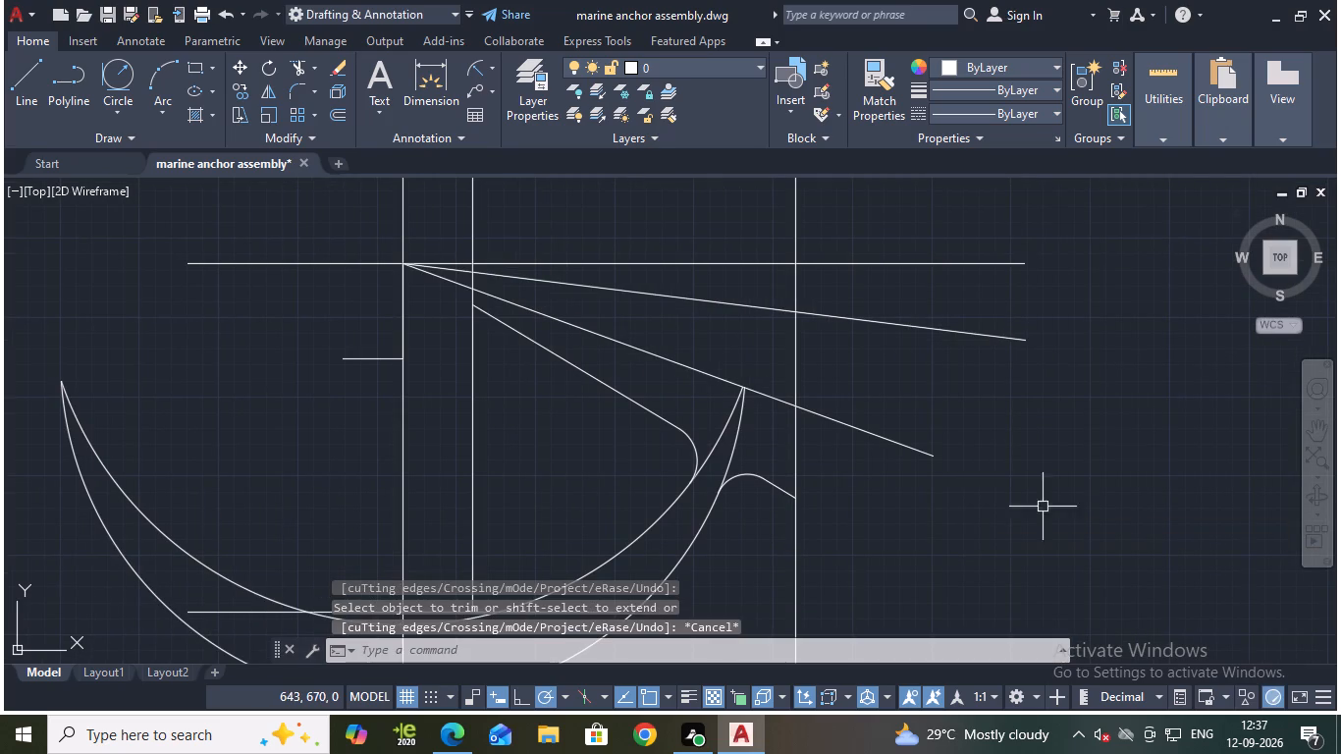
Draw a separate three-point arc in the empty space beyond the sloping lines, entering 45 for the endpoint.
click(165, 64)
click(978, 407)
click(1112, 394)
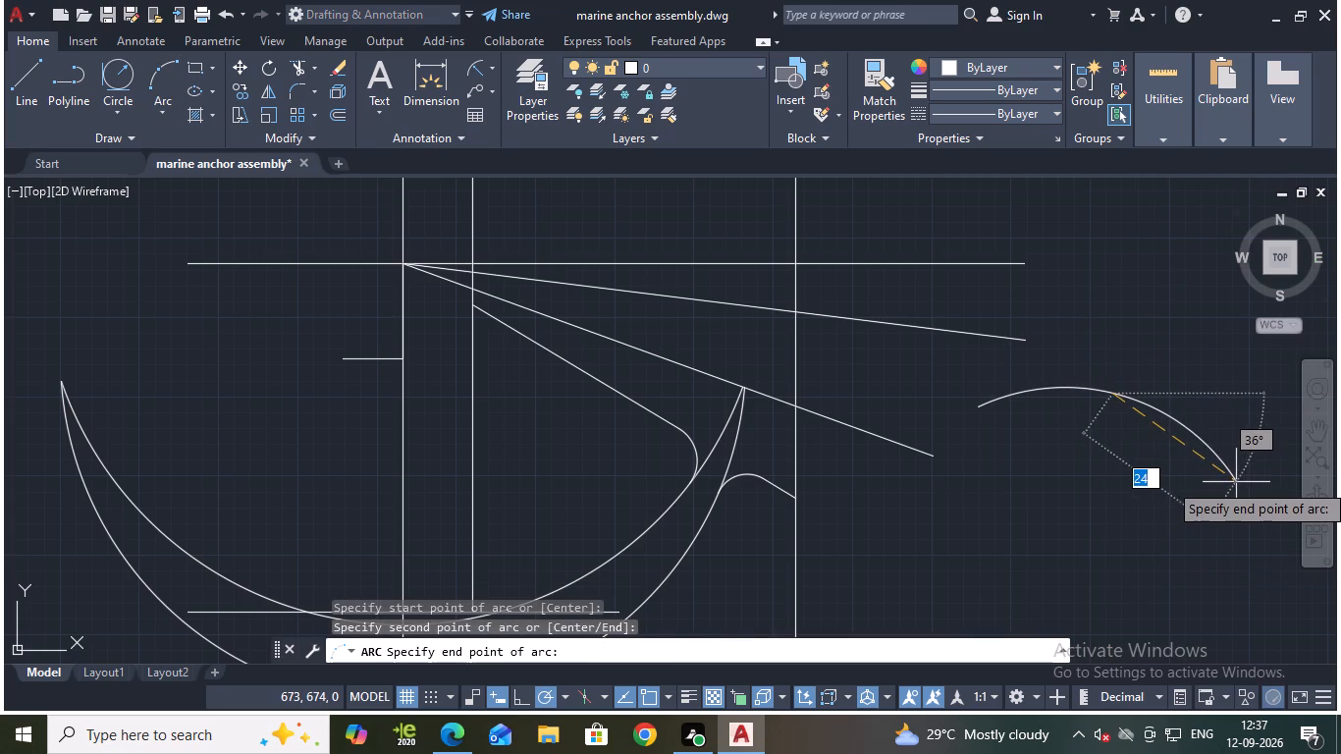
text(45)
key(Return)
key(Escape)
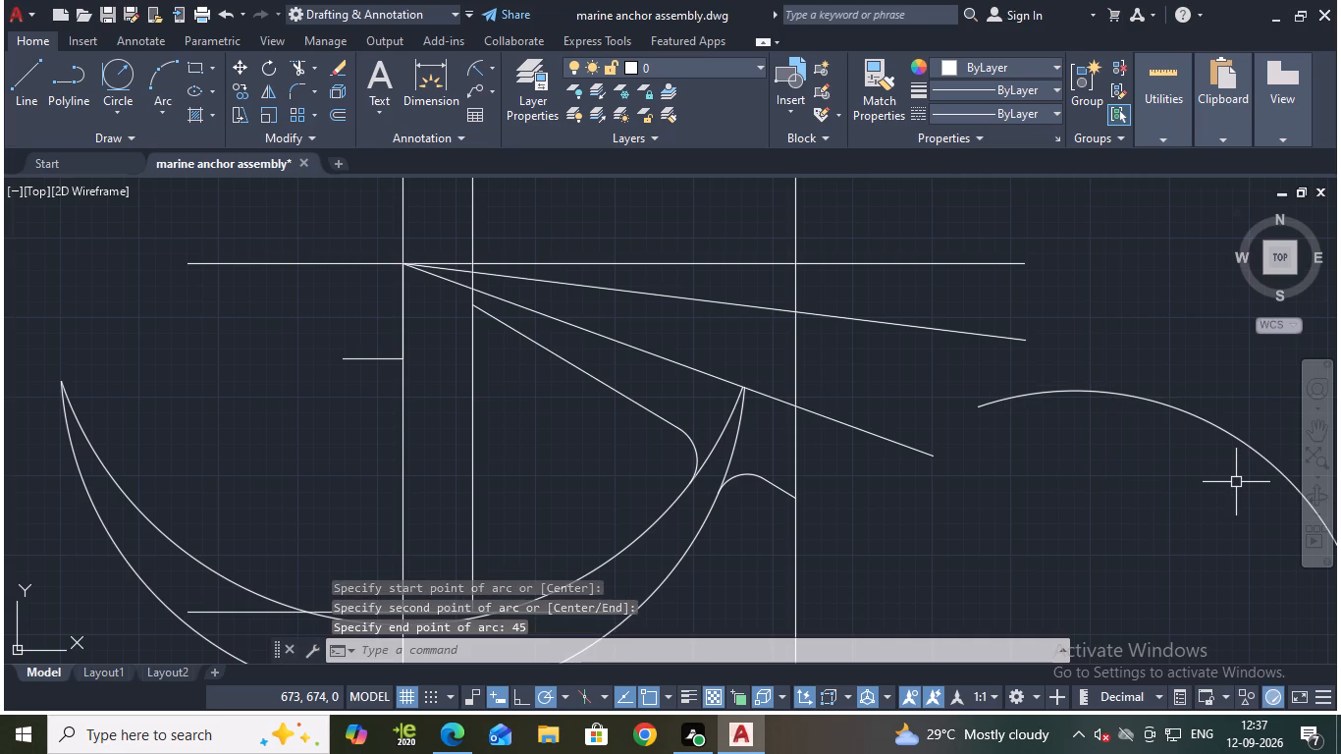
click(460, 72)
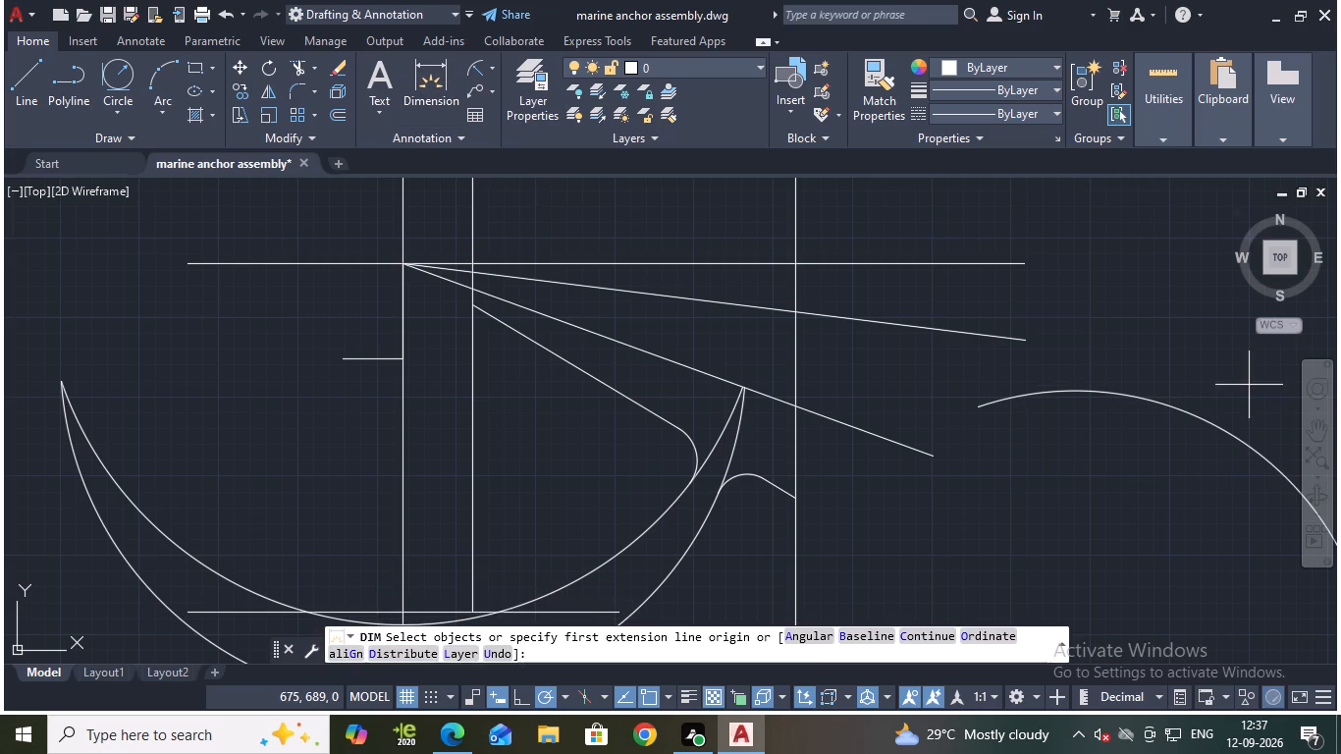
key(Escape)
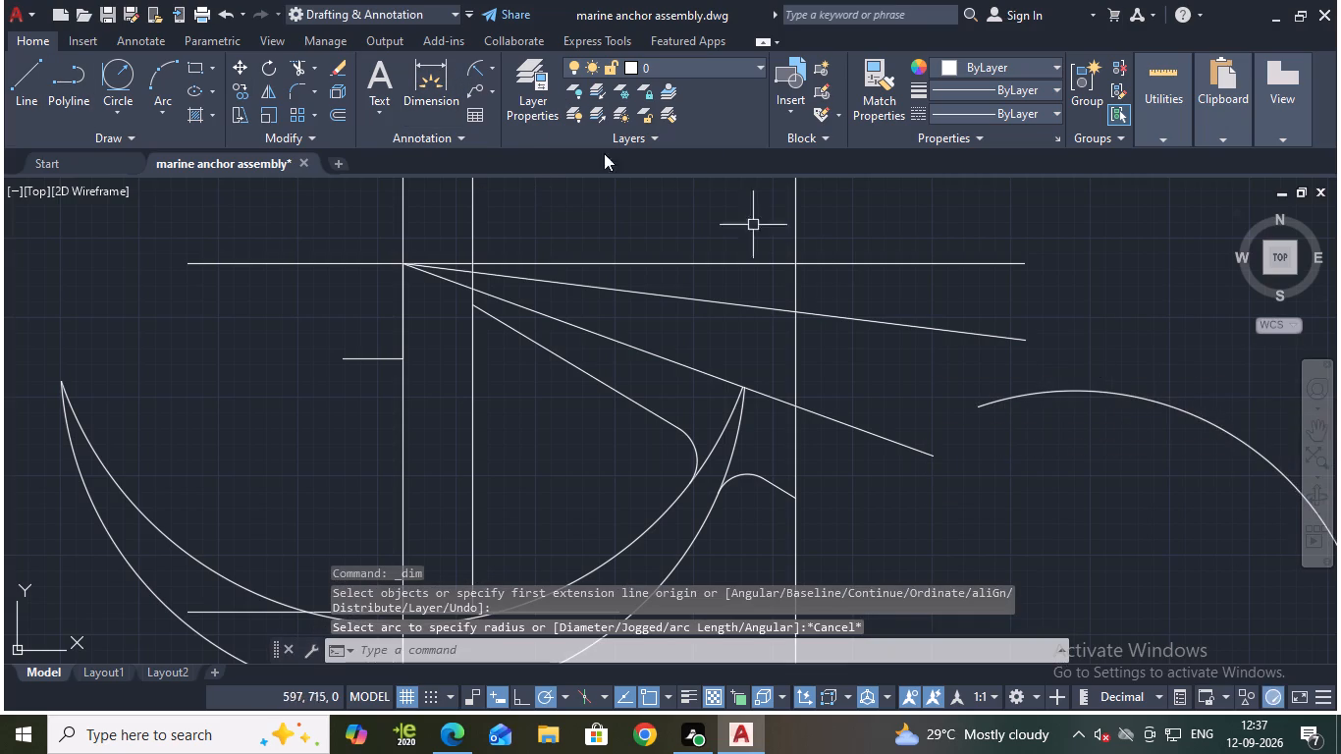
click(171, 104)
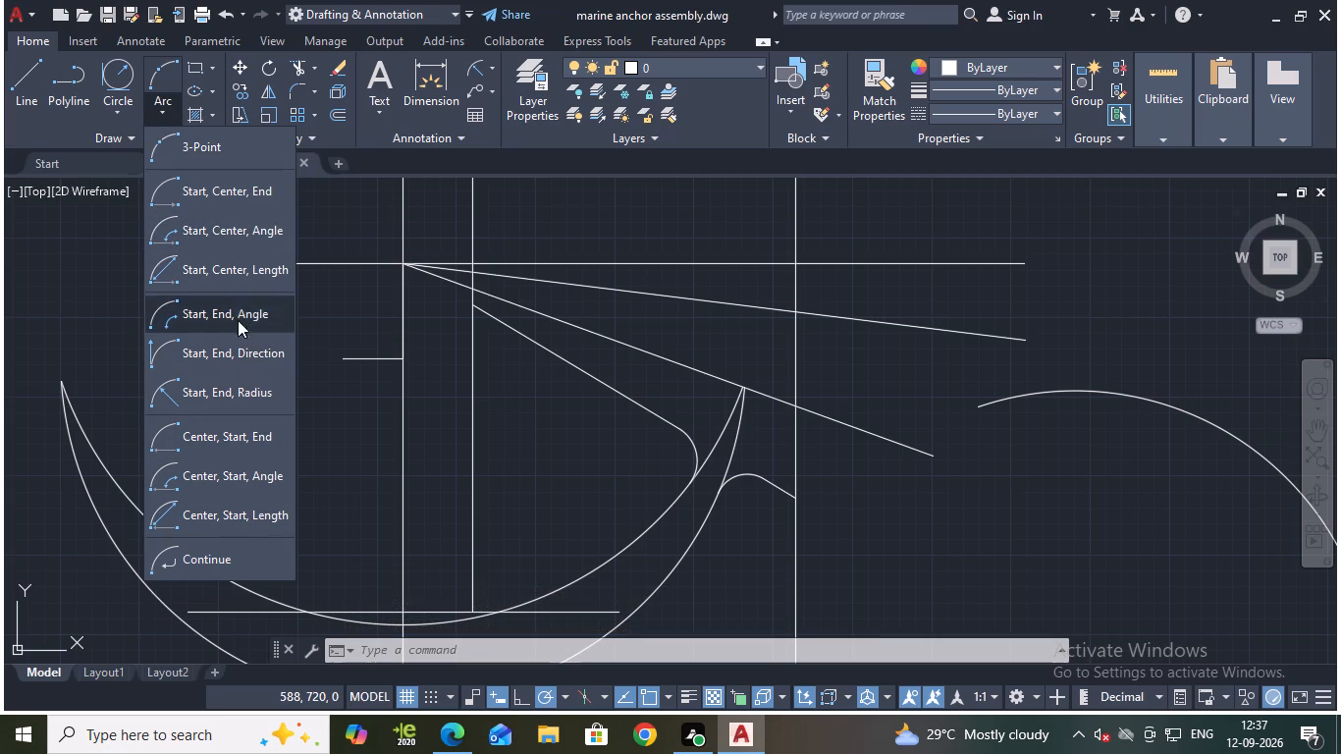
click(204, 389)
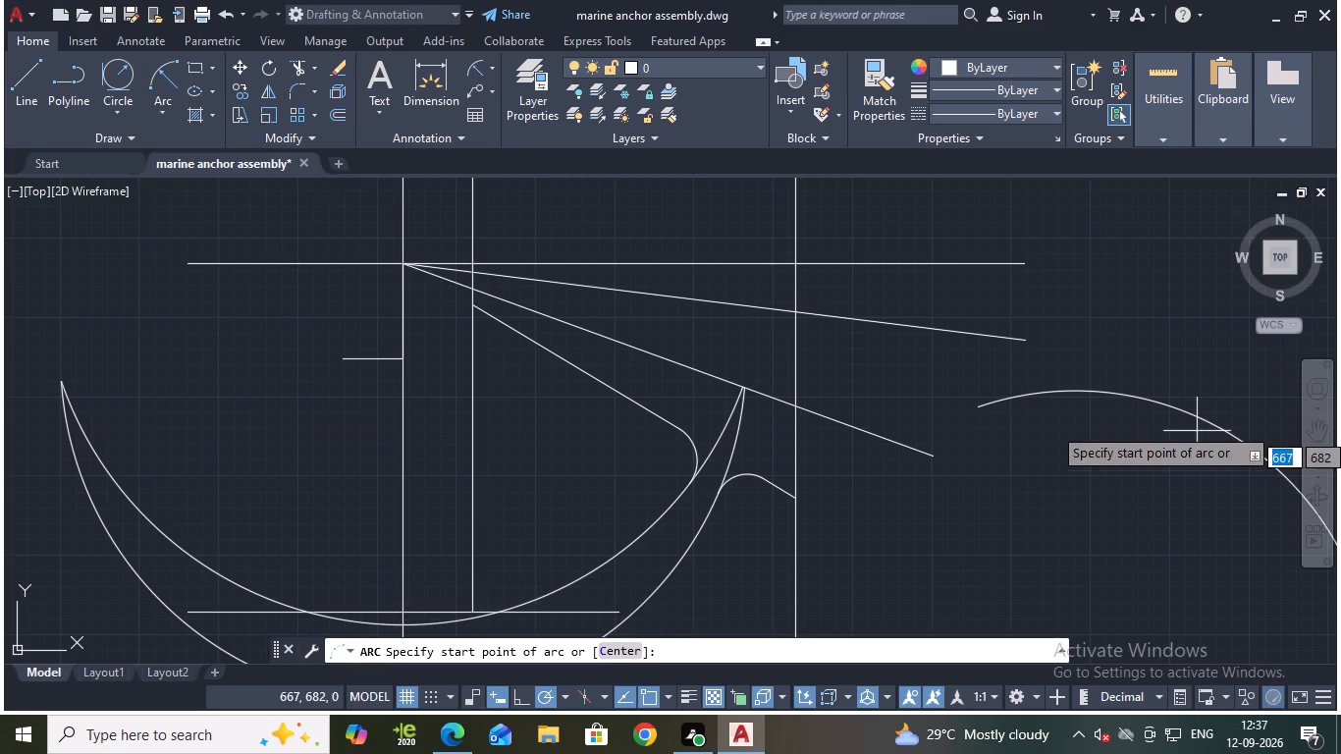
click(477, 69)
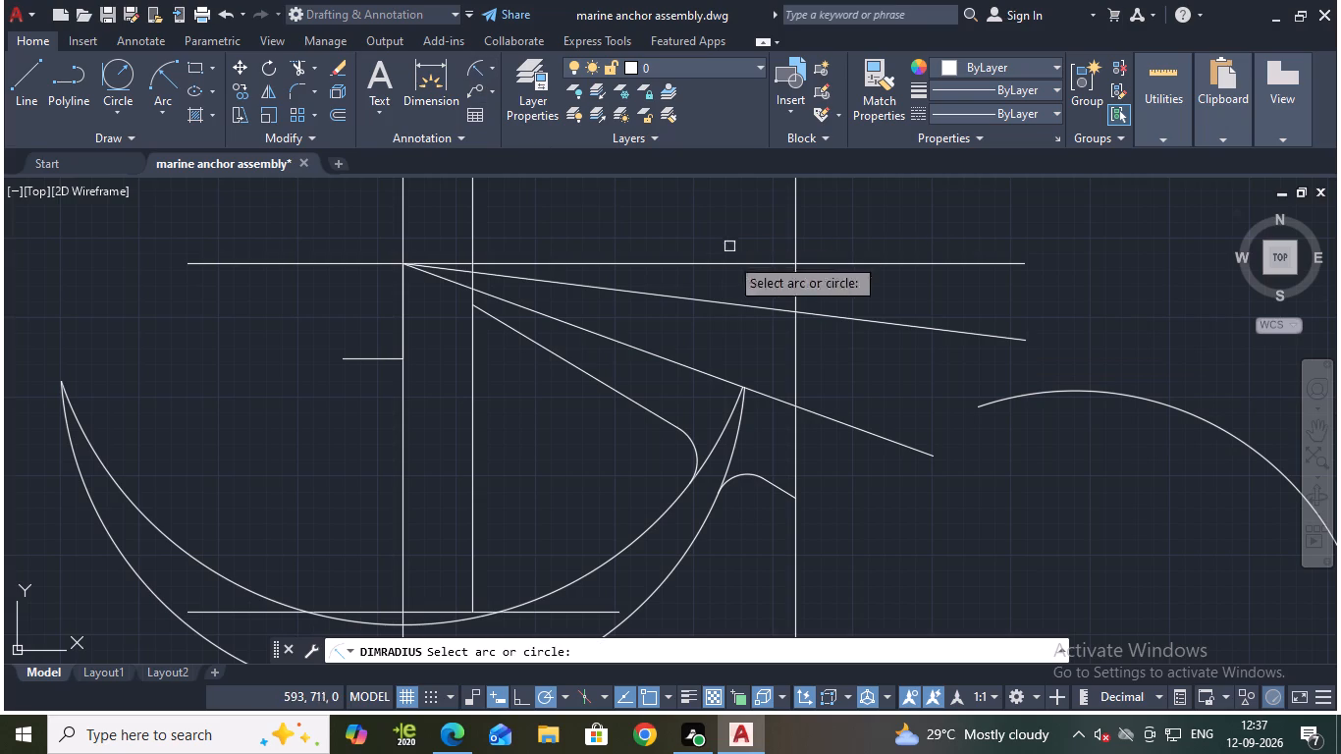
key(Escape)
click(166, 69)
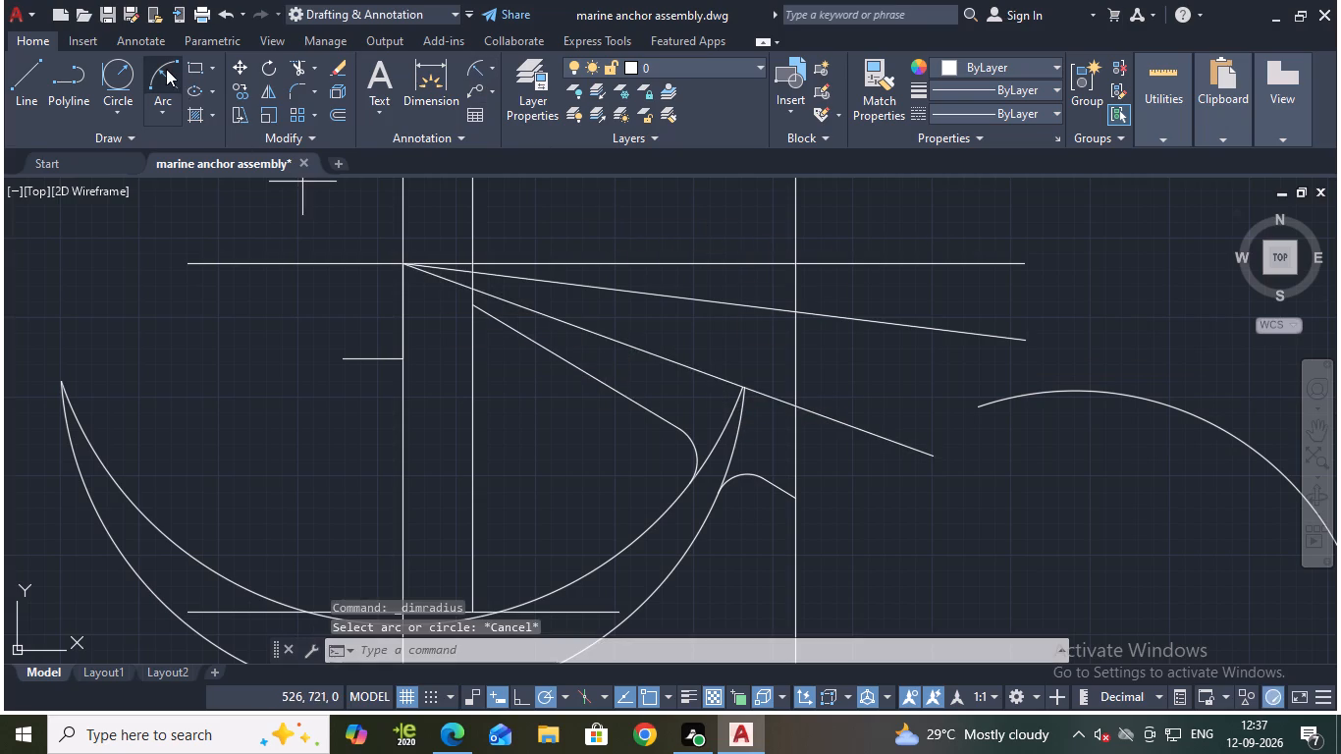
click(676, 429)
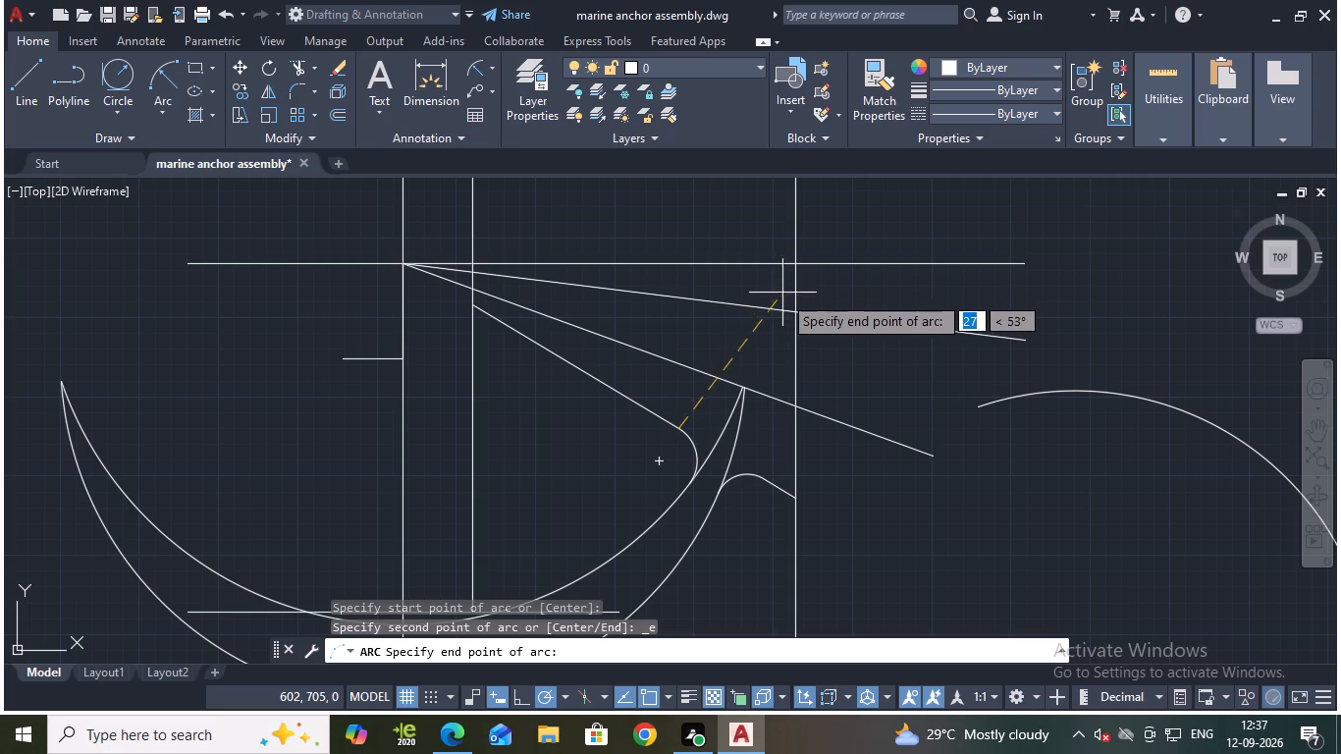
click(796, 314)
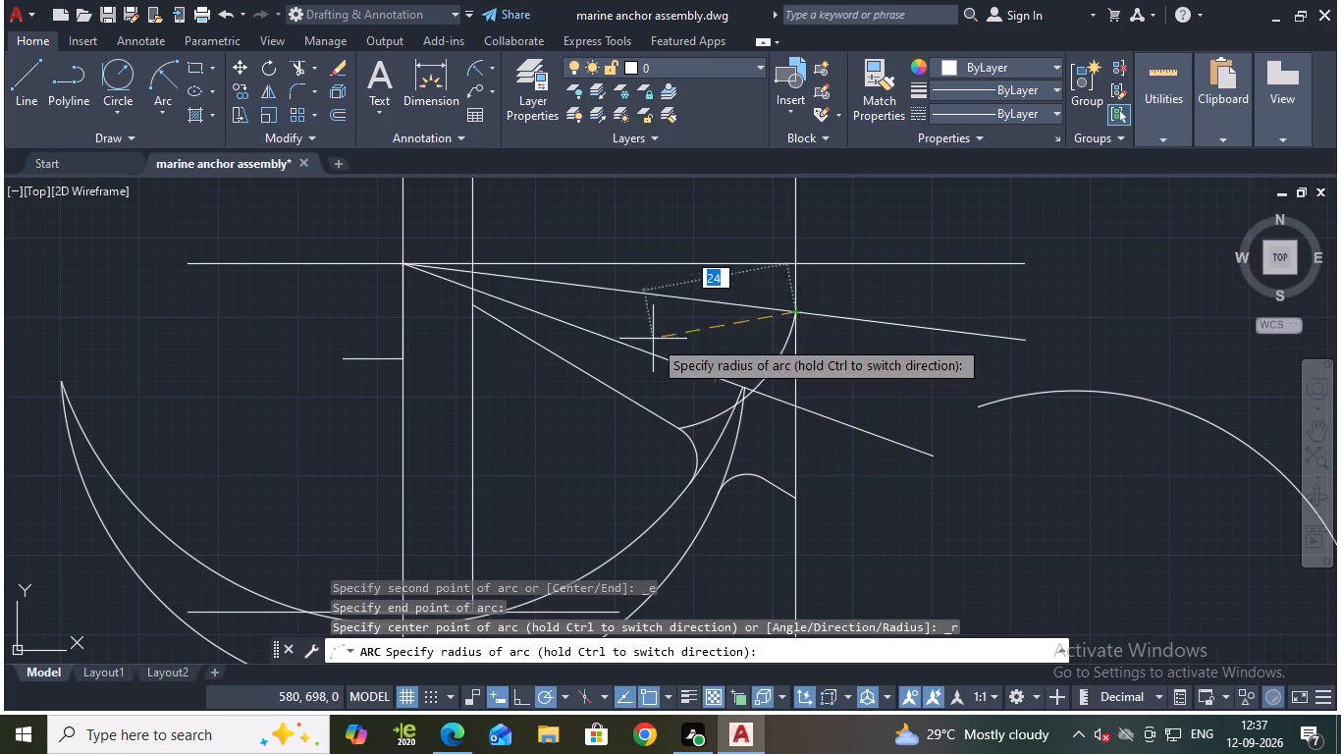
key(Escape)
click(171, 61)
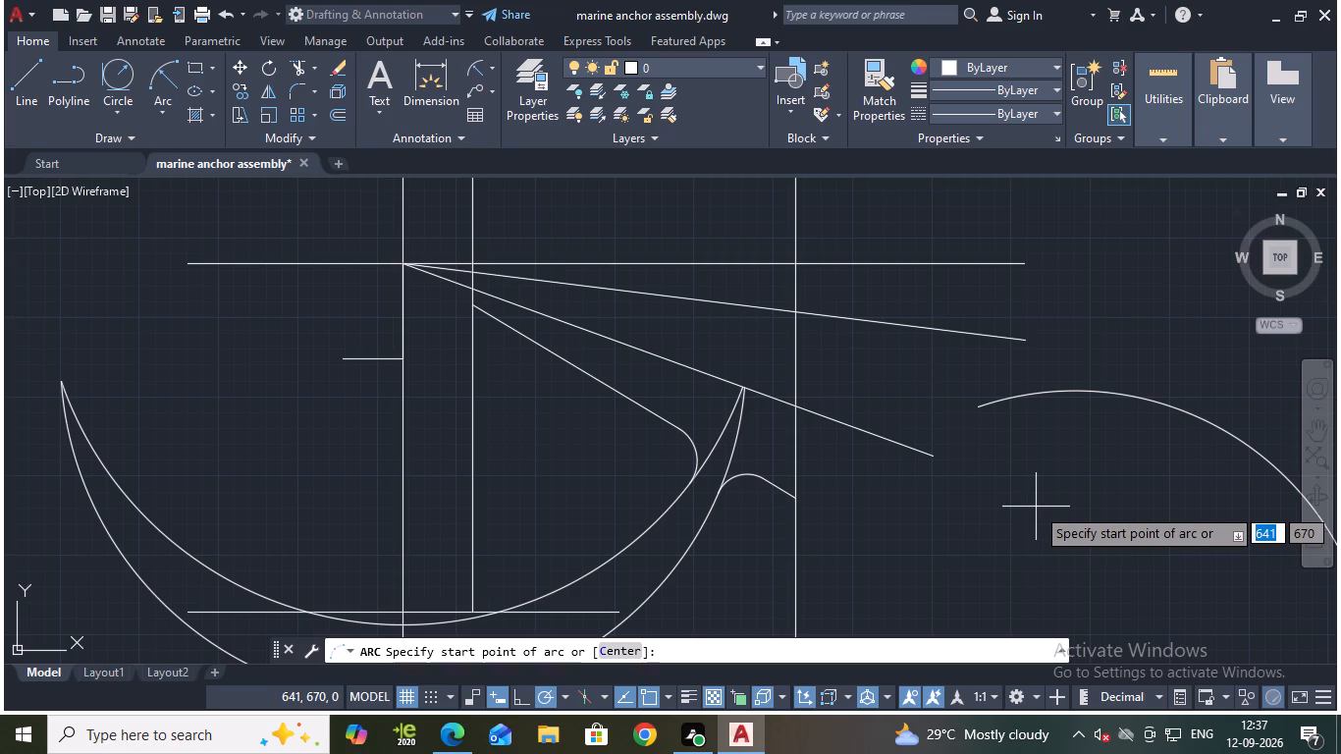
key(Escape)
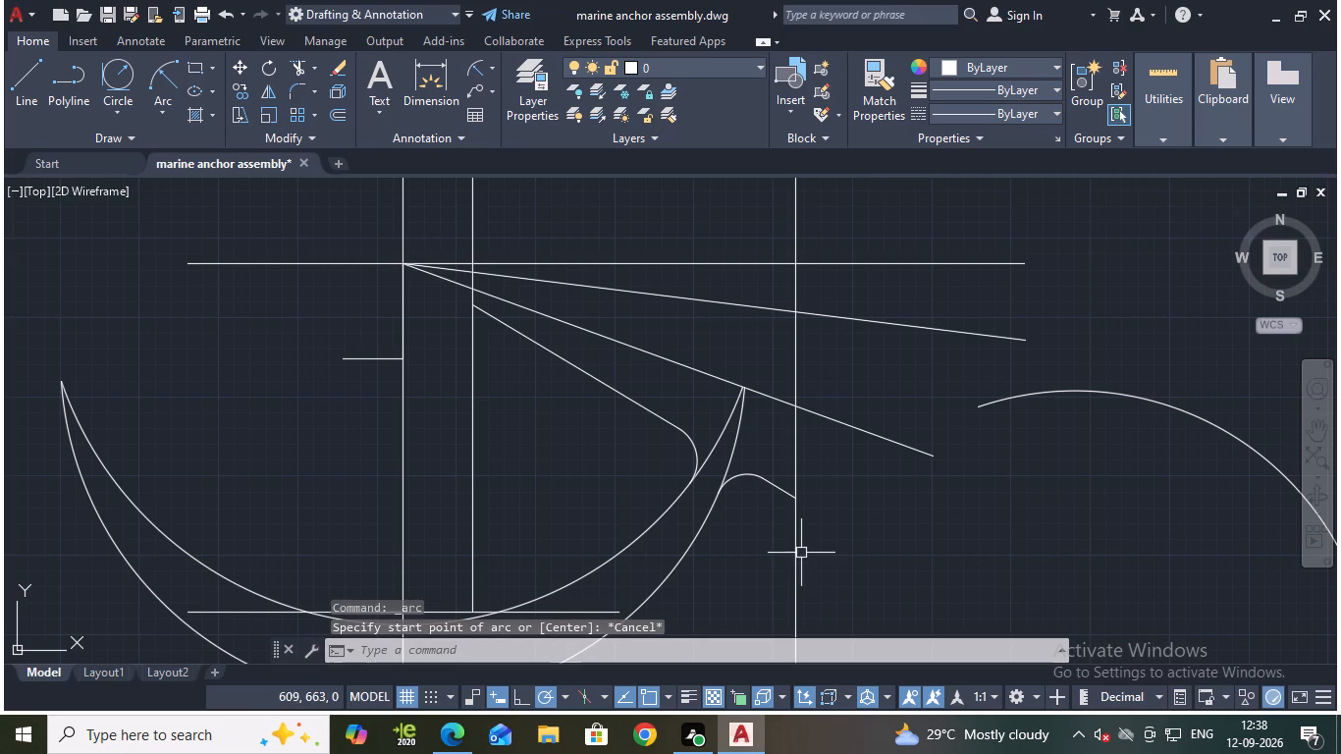
Erase the separate three-point arc in the empty space beyond the sloping lines.
middle_drag(1035, 364, 811, 412)
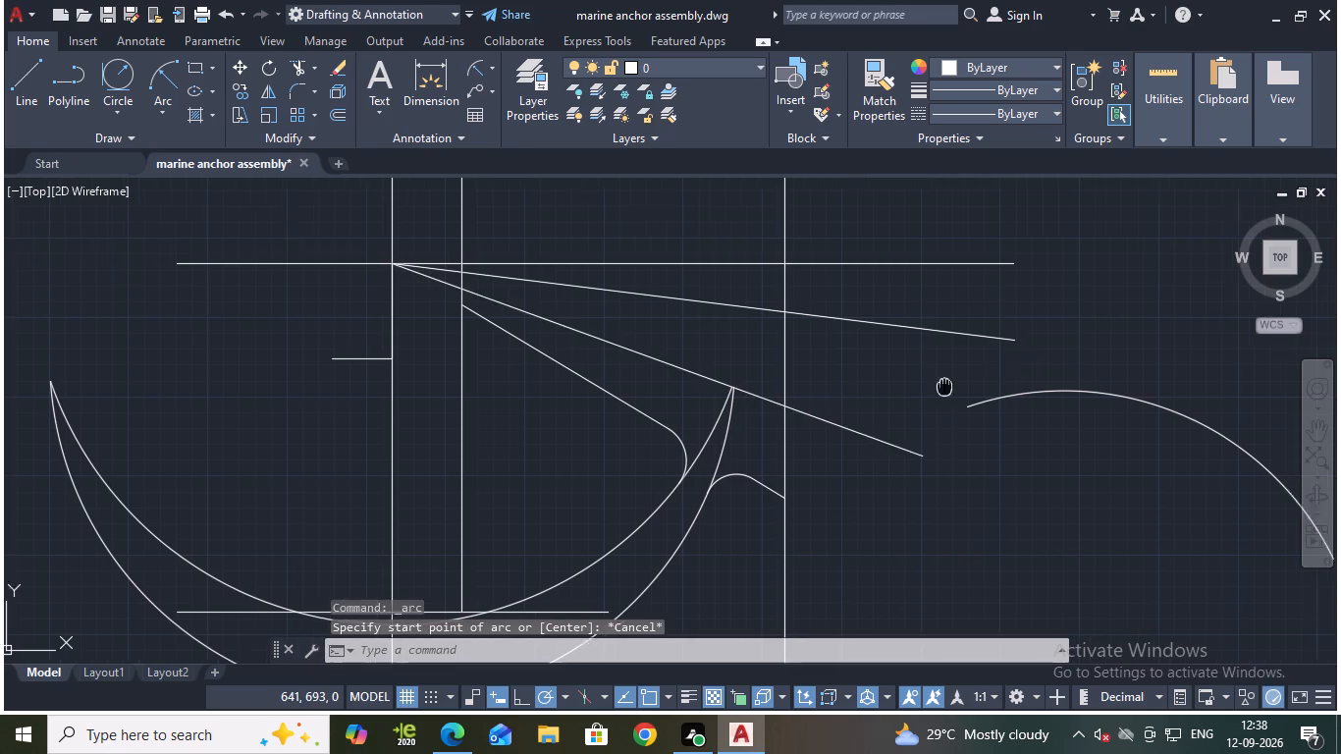
middle_drag(811, 412, 676, 392)
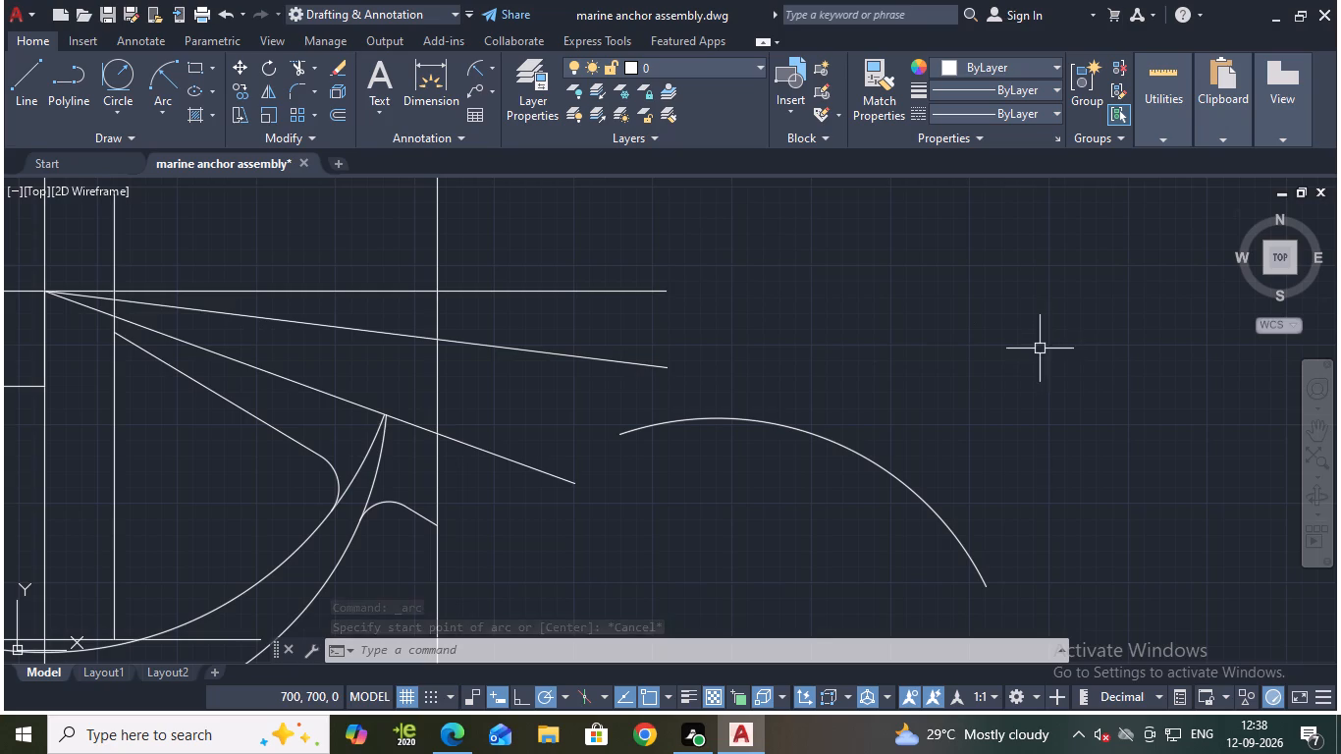
middle_drag(723, 353, 1340, 367)
middle_drag(1046, 465, 459, 235)
middle_drag(837, 311, 920, 443)
middle_drag(1029, 404, 1019, 435)
key(Escape)
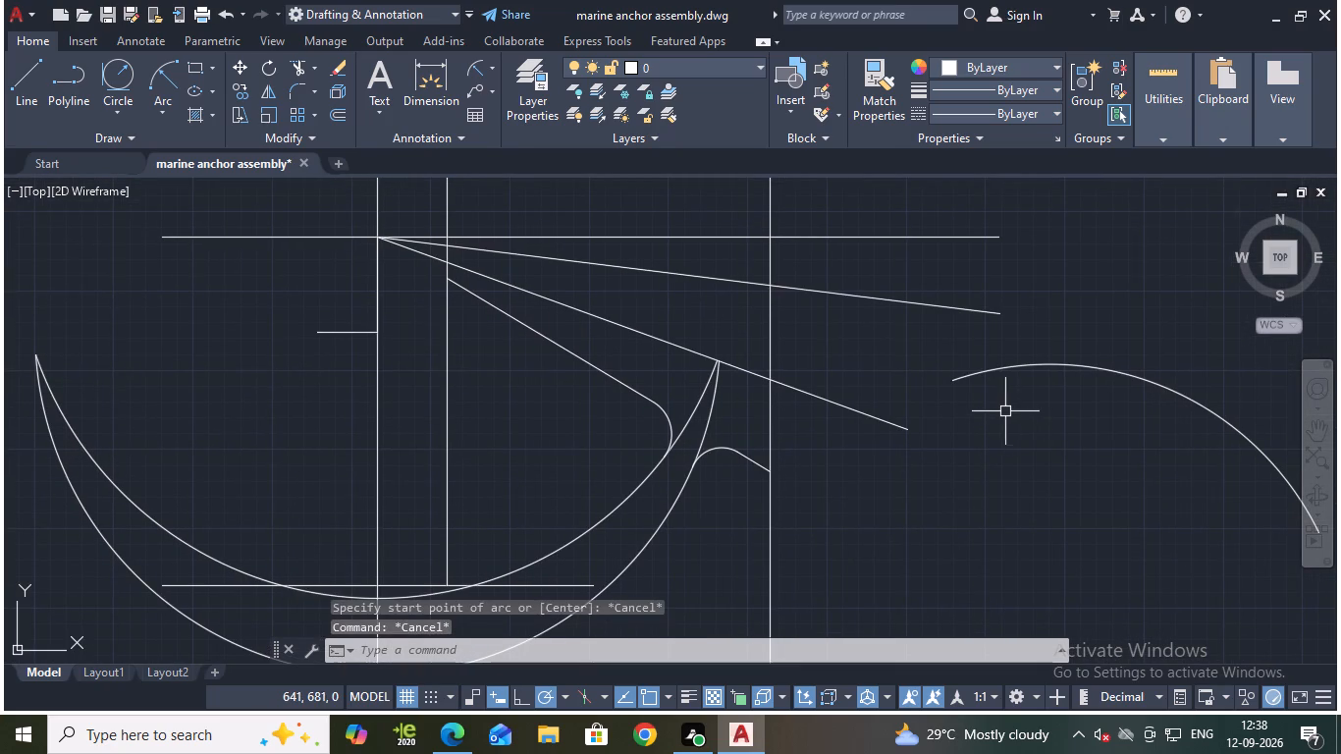
click(977, 378)
key(e)
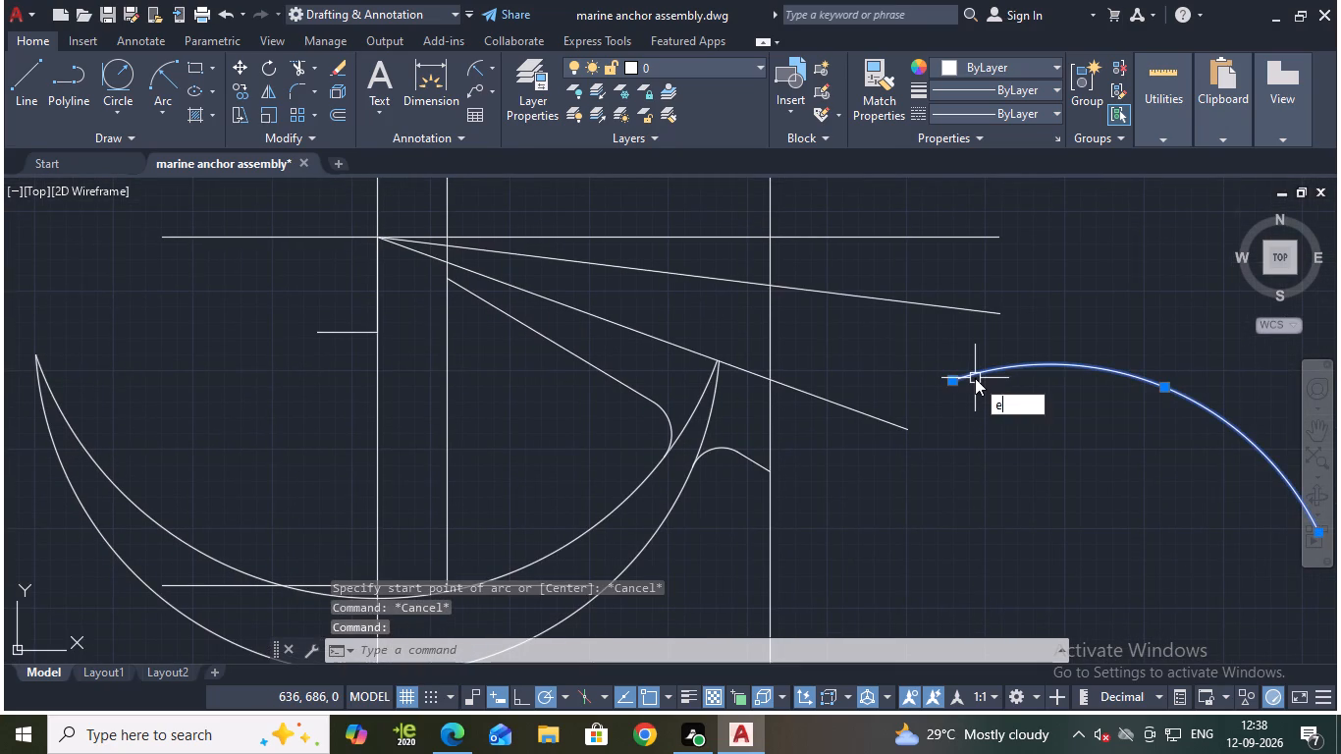
key(Return)
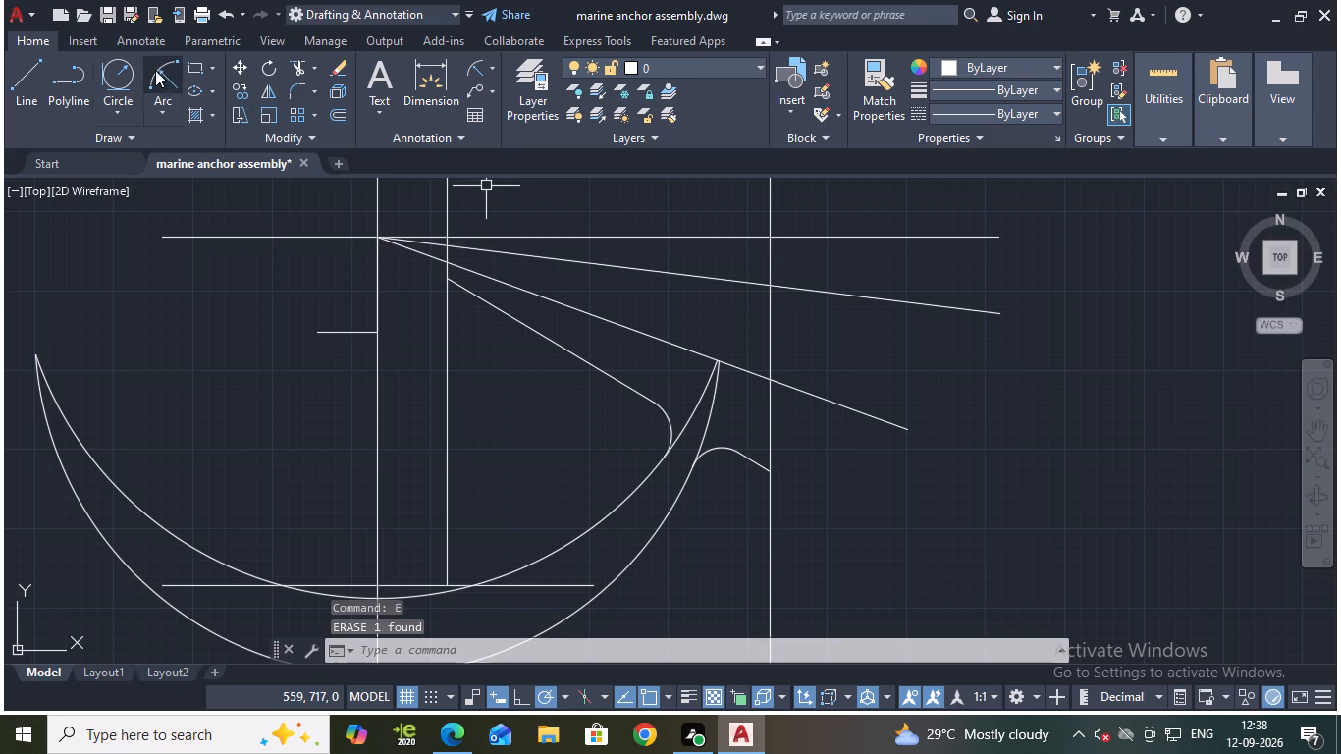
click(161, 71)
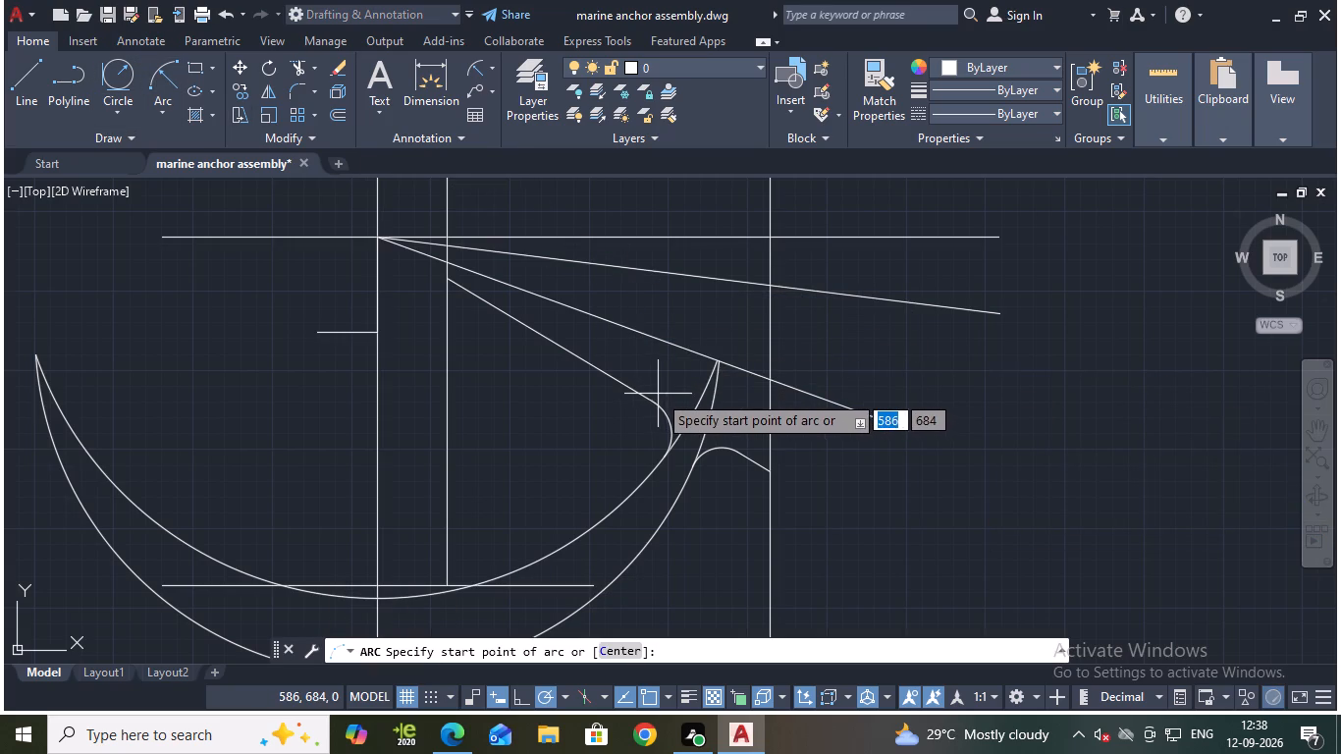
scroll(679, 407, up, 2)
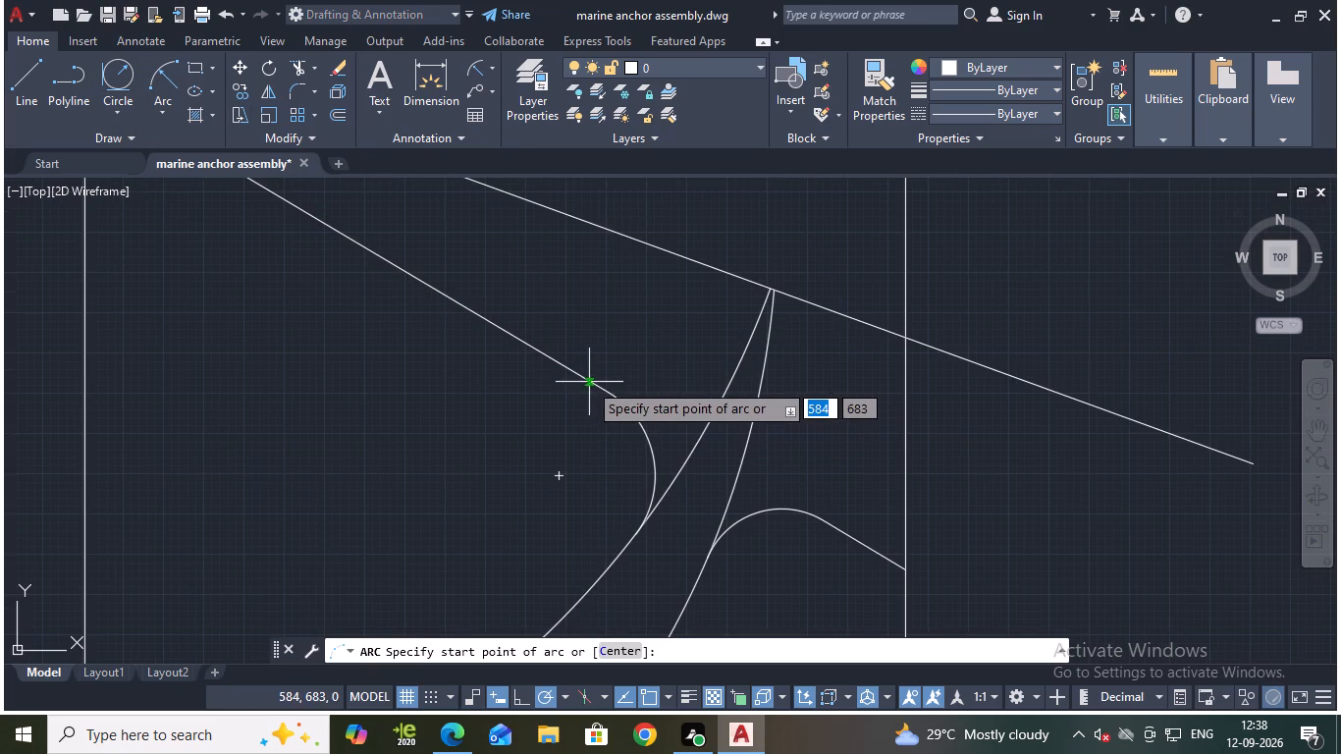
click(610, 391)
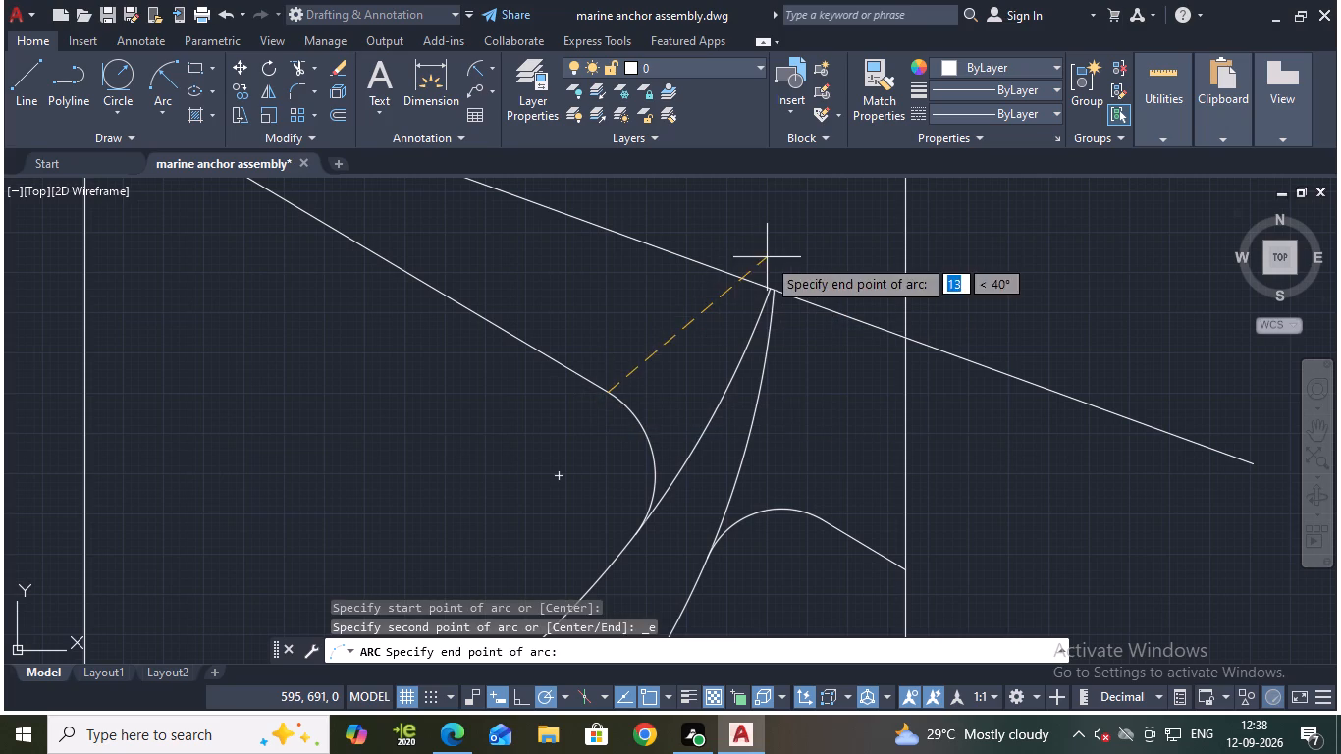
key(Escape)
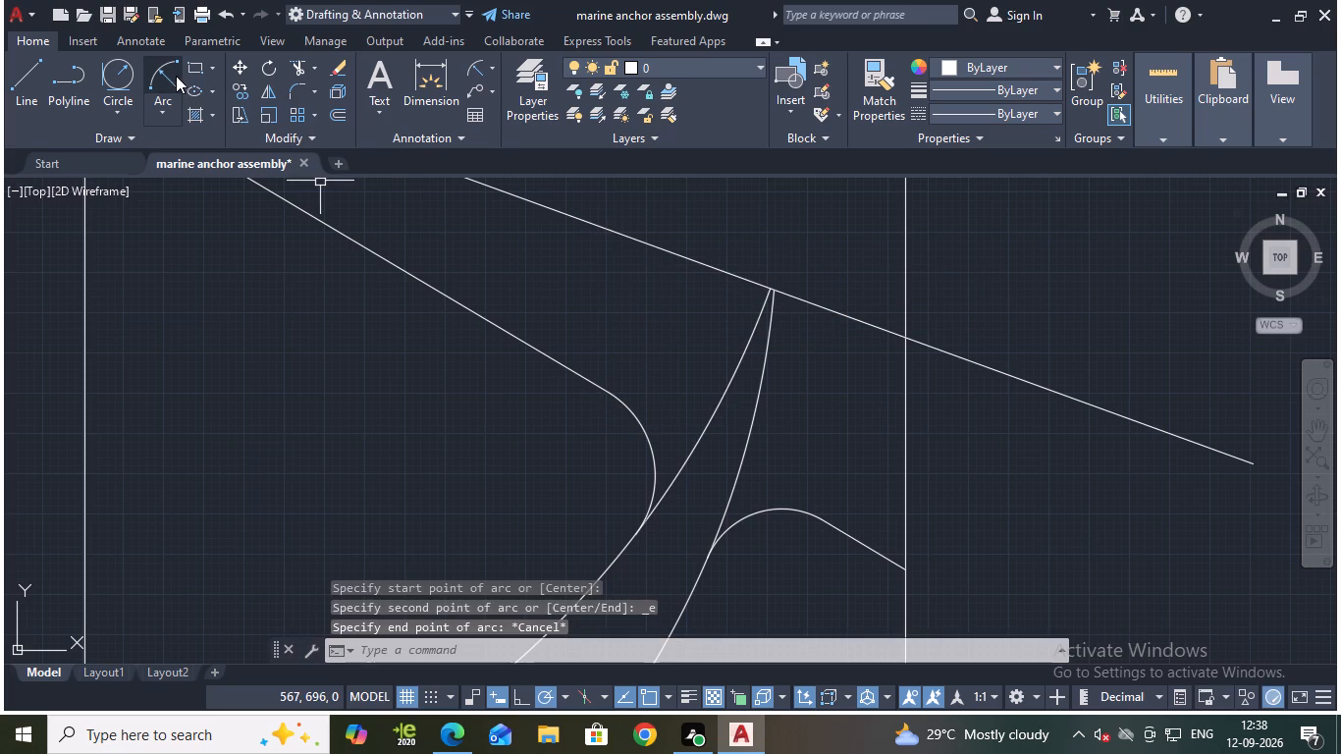
Draw a start-end-radius arc of radius 45 mm from the outer vertical's intersection with the uppermost sloping line to the inner fillet's upper end.
click(173, 75)
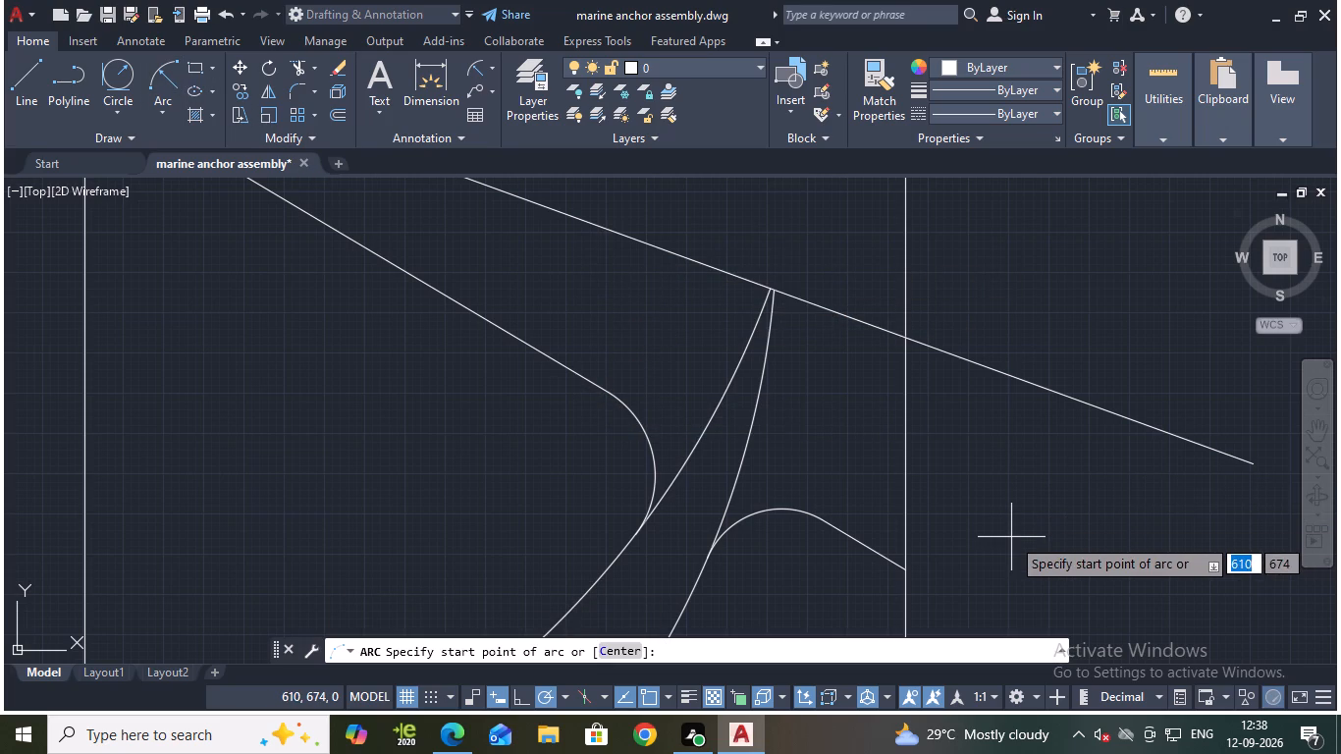
scroll(1011, 537, down, 2)
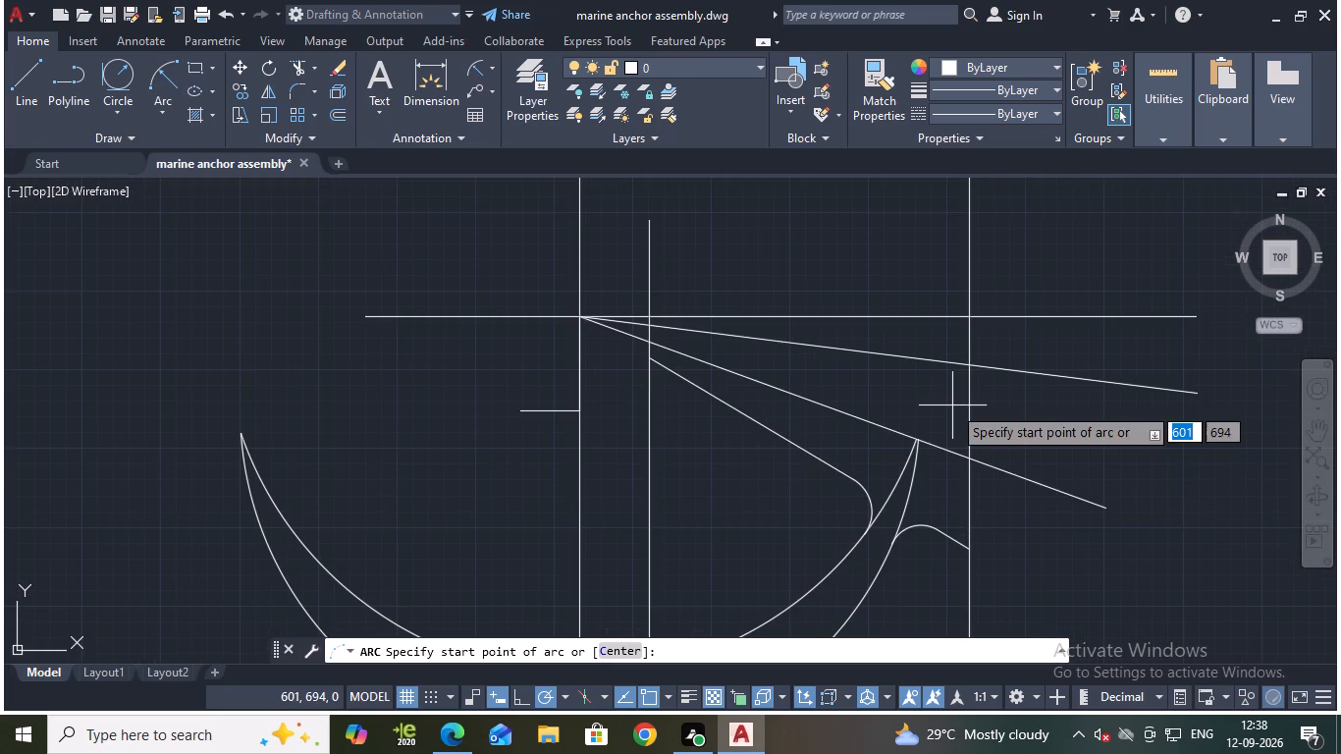
click(968, 365)
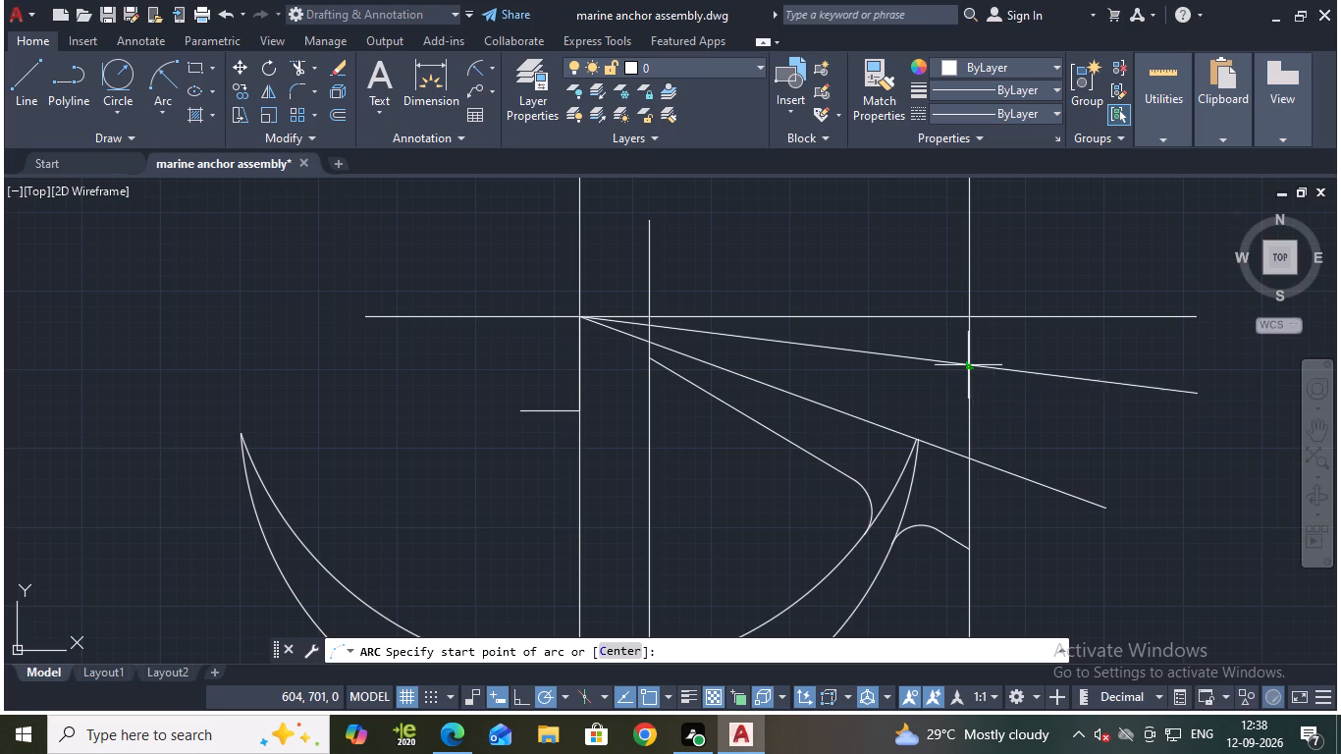
click(850, 477)
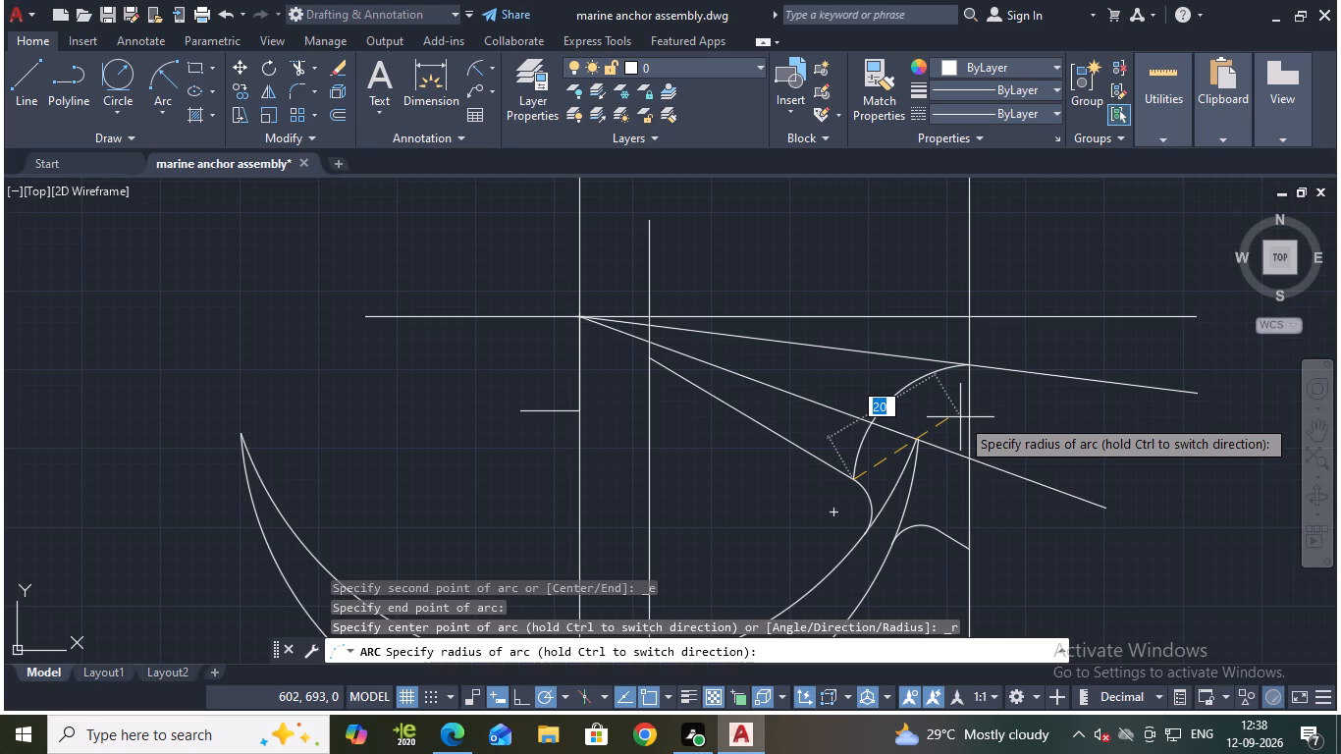
text(45)
key(Return)
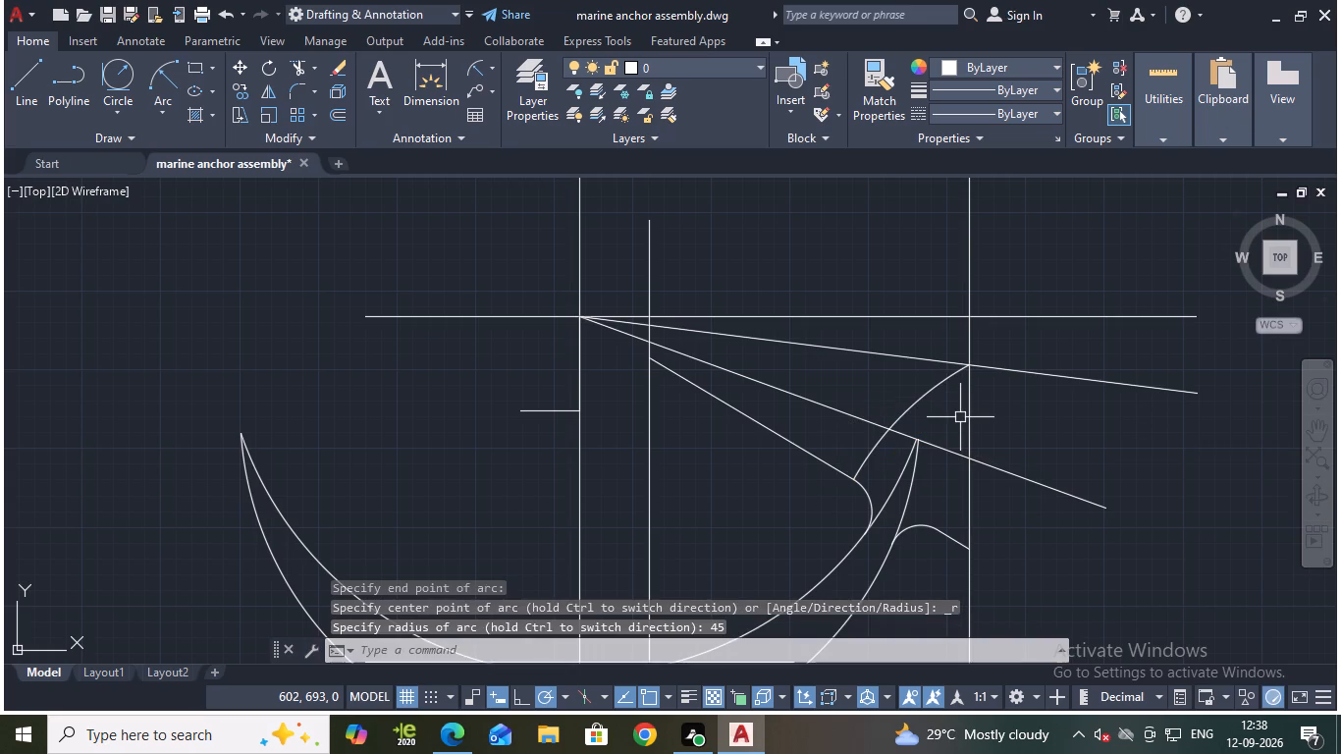
key(Escape)
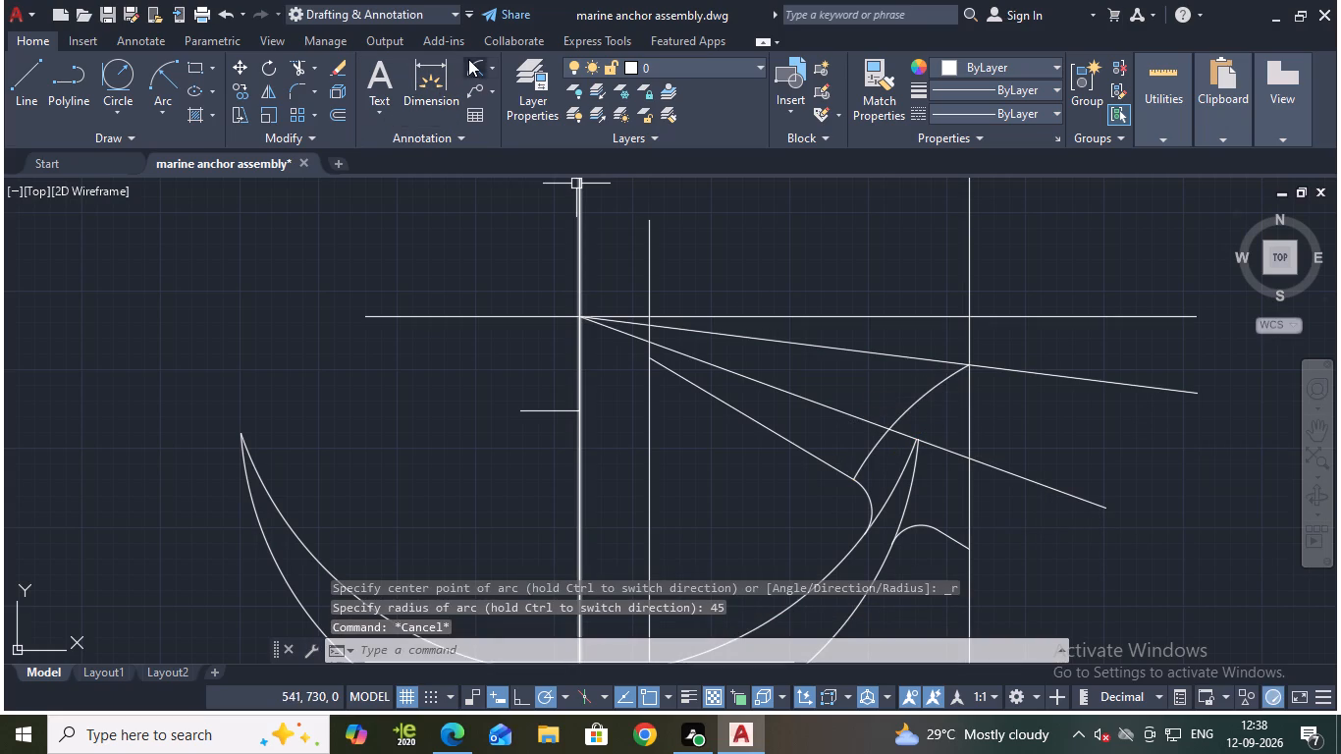
Check the radius of the new inner fluke arc without placing a dimension.
click(474, 63)
click(920, 400)
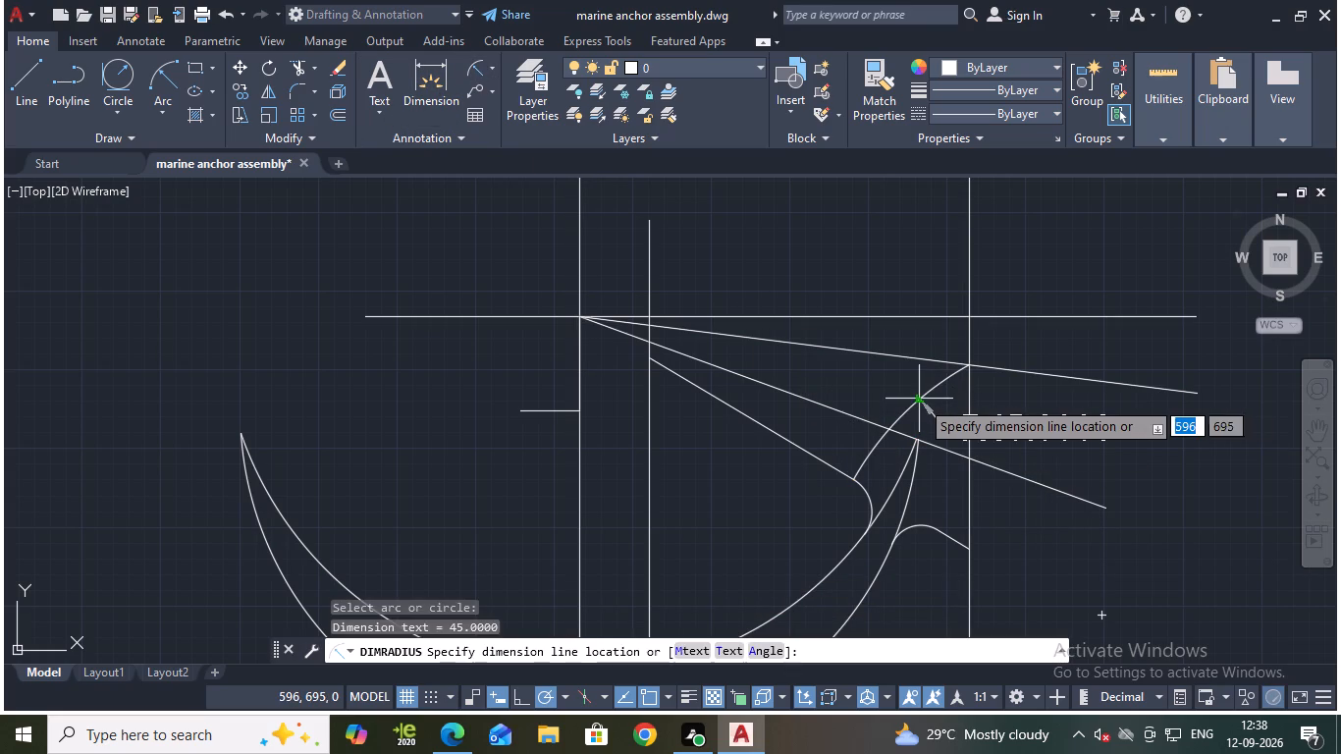
key(Escape)
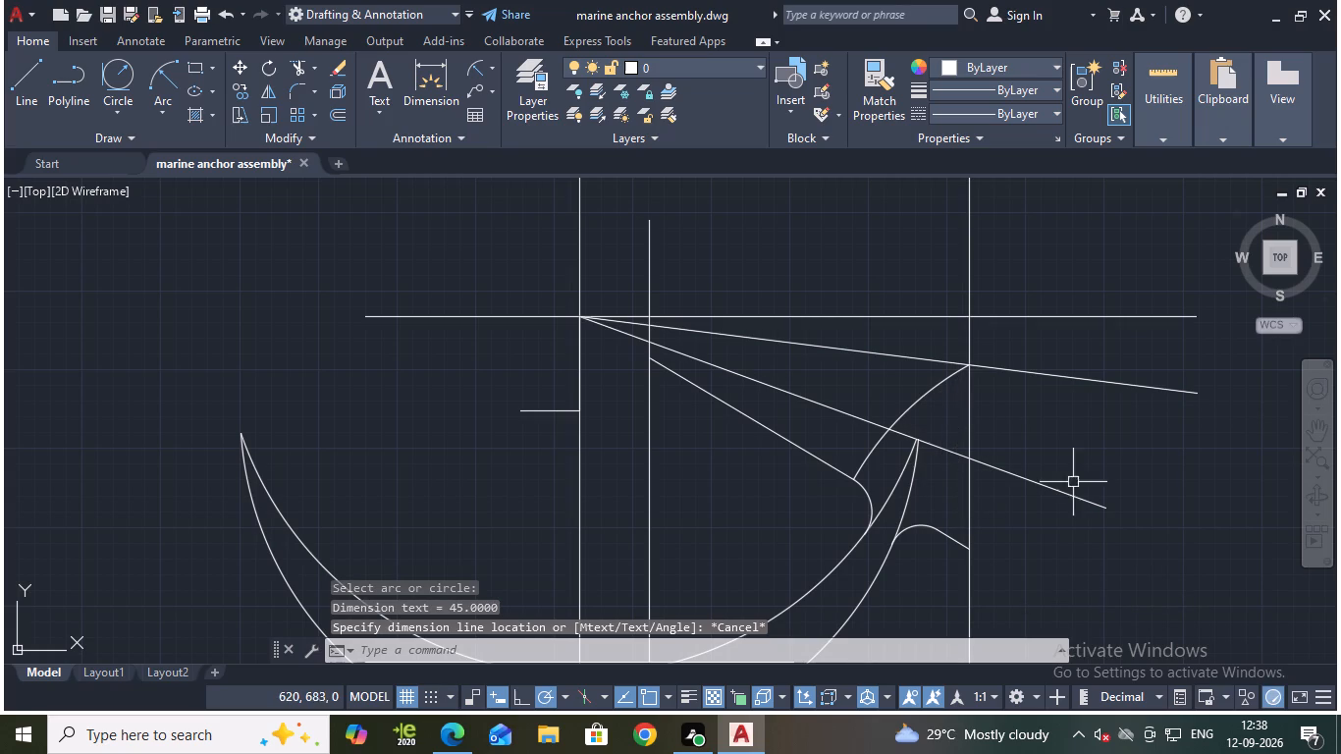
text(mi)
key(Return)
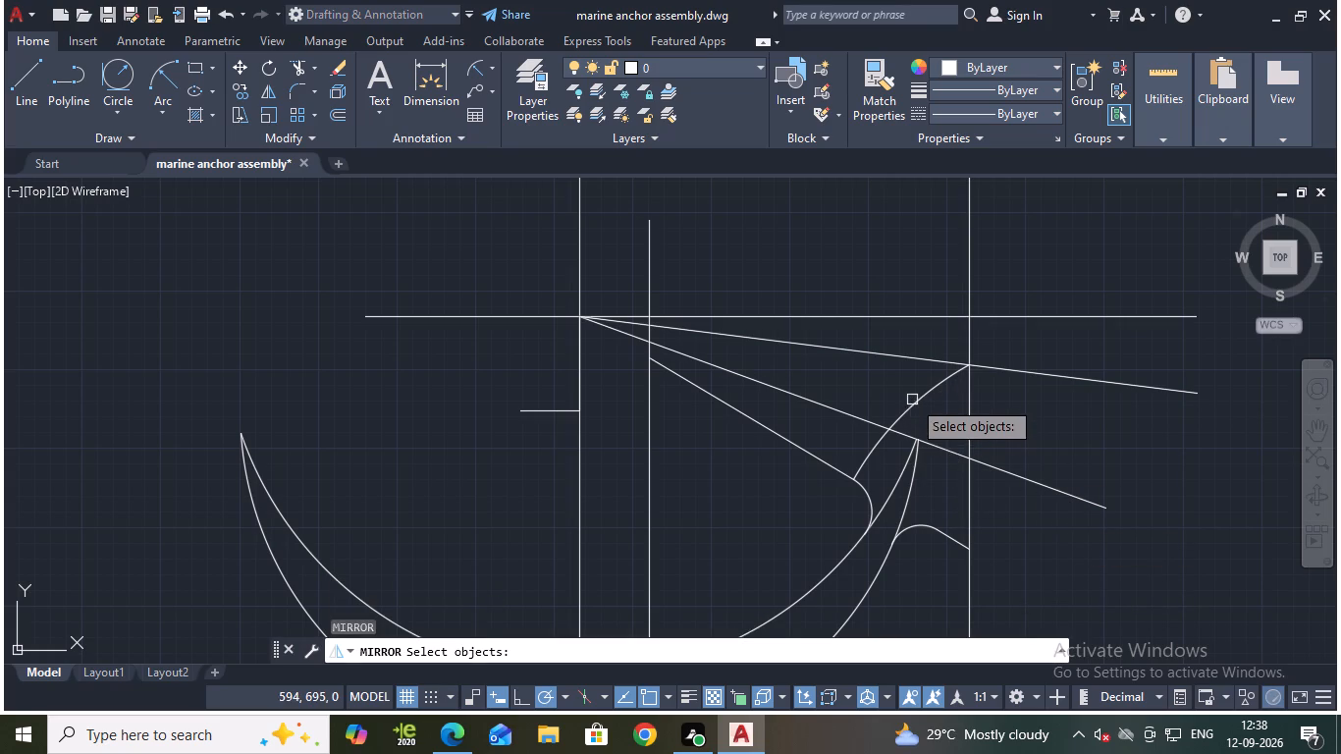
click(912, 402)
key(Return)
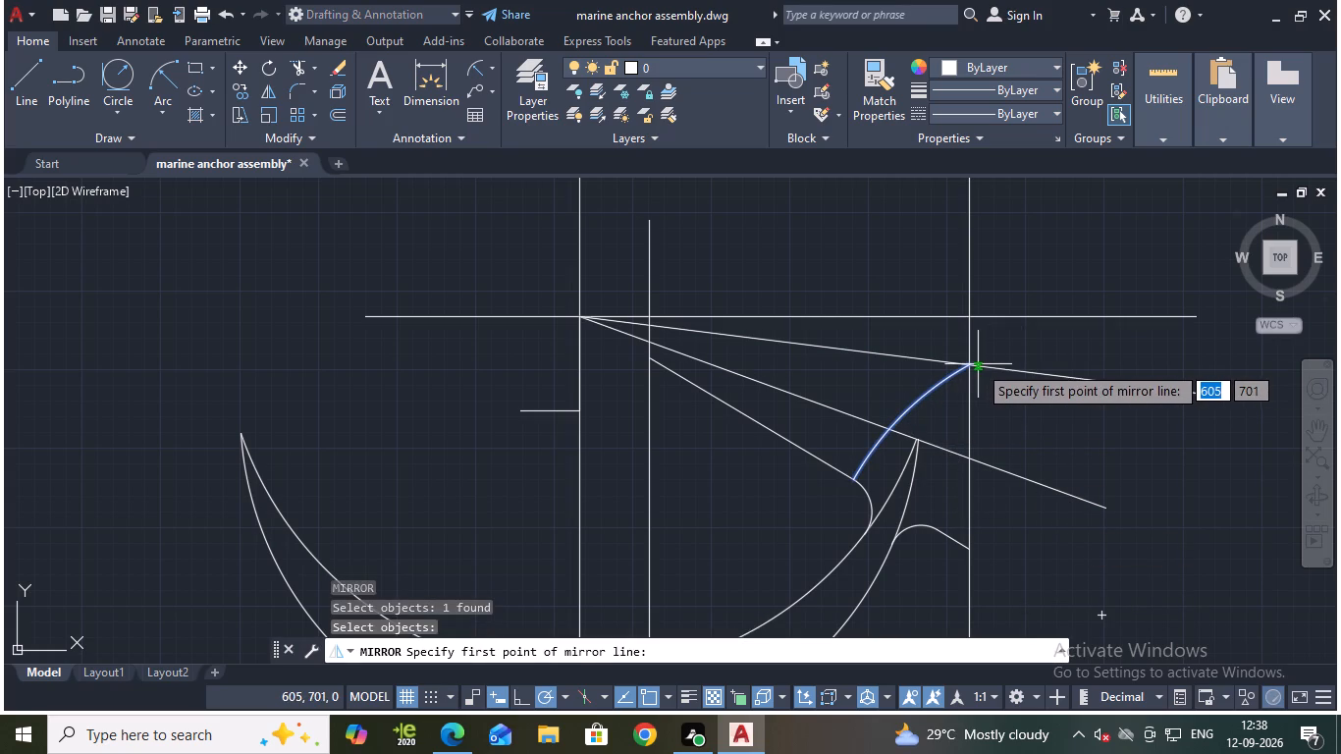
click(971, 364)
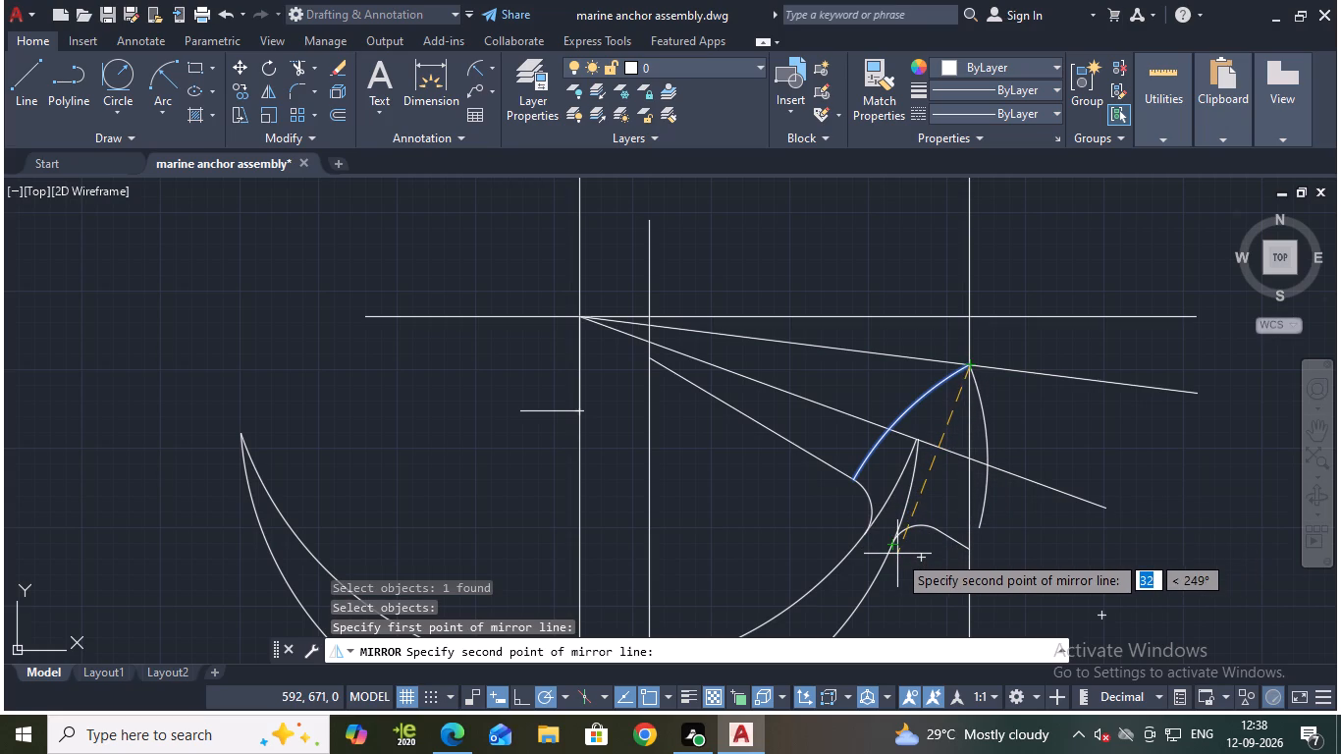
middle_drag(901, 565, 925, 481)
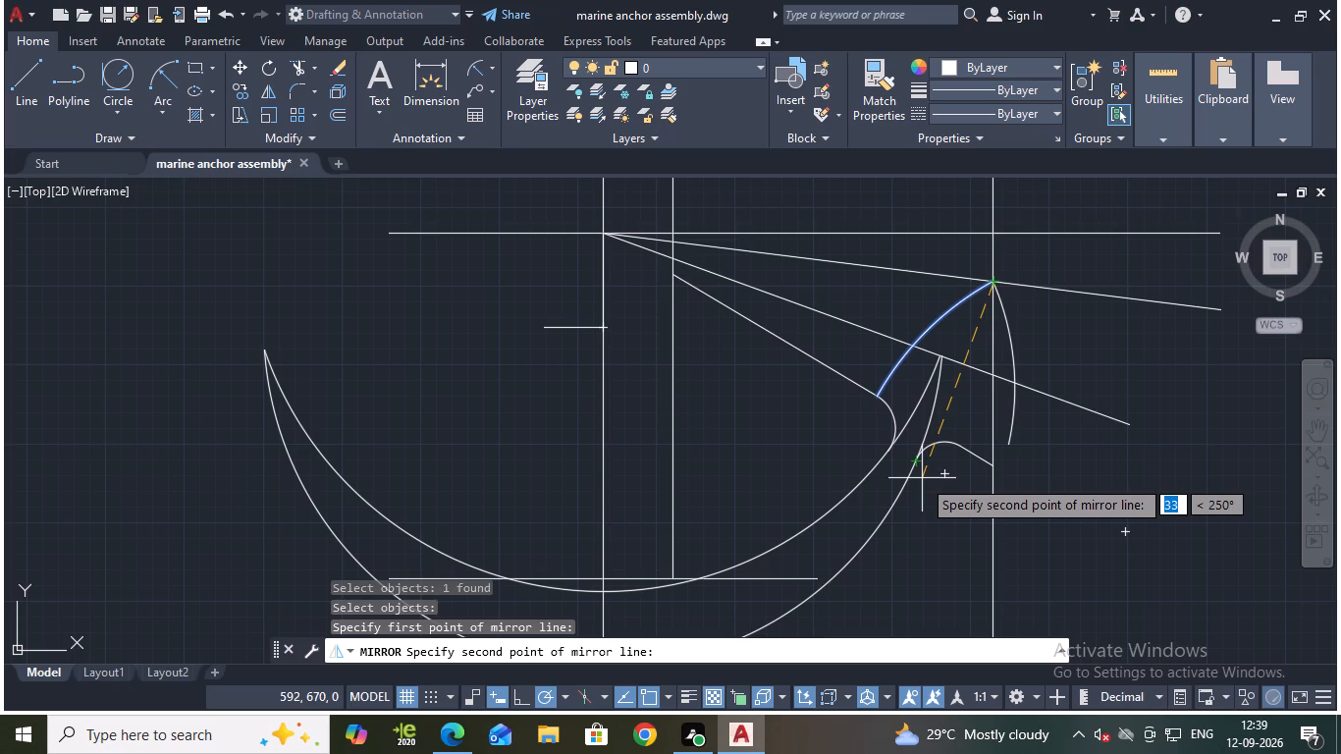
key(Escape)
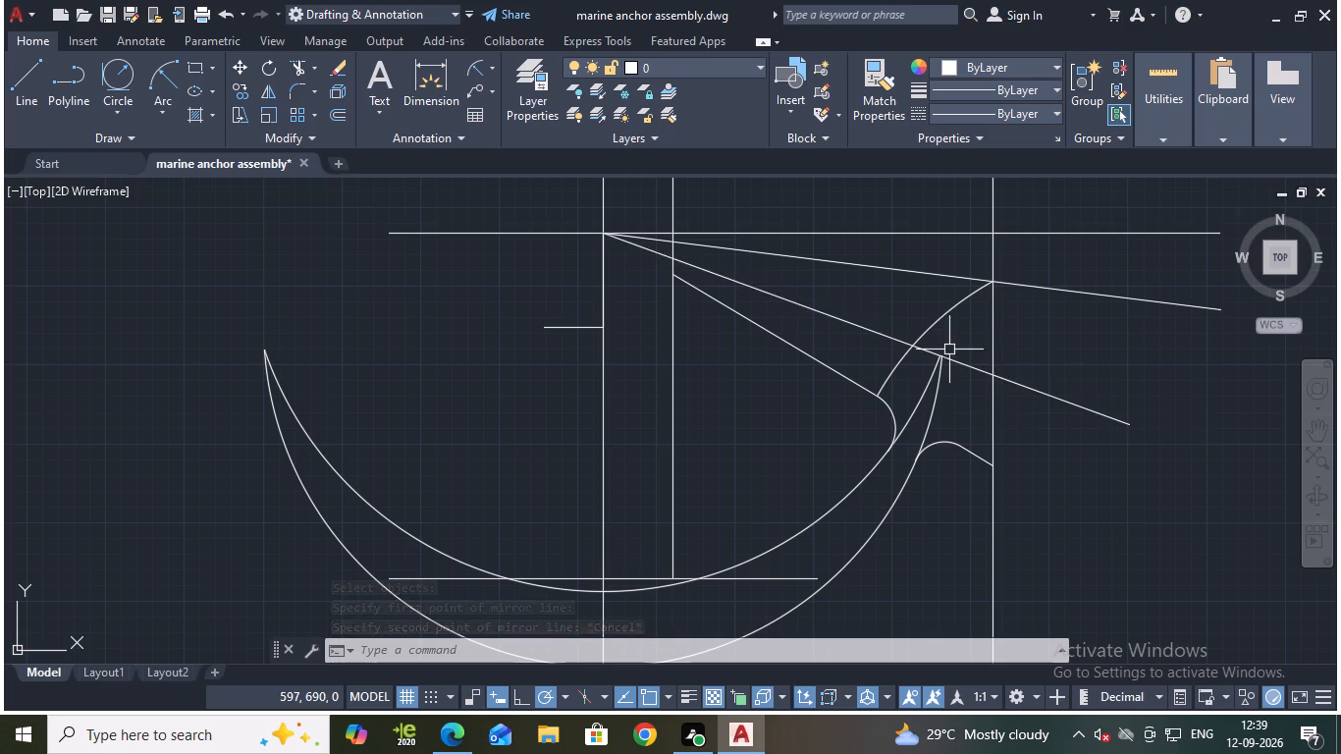
Draw a start-end-radius arc of radius 45 mm from the outer fillet's outer end to the fluke tip on the uppermost sloping line.
click(152, 72)
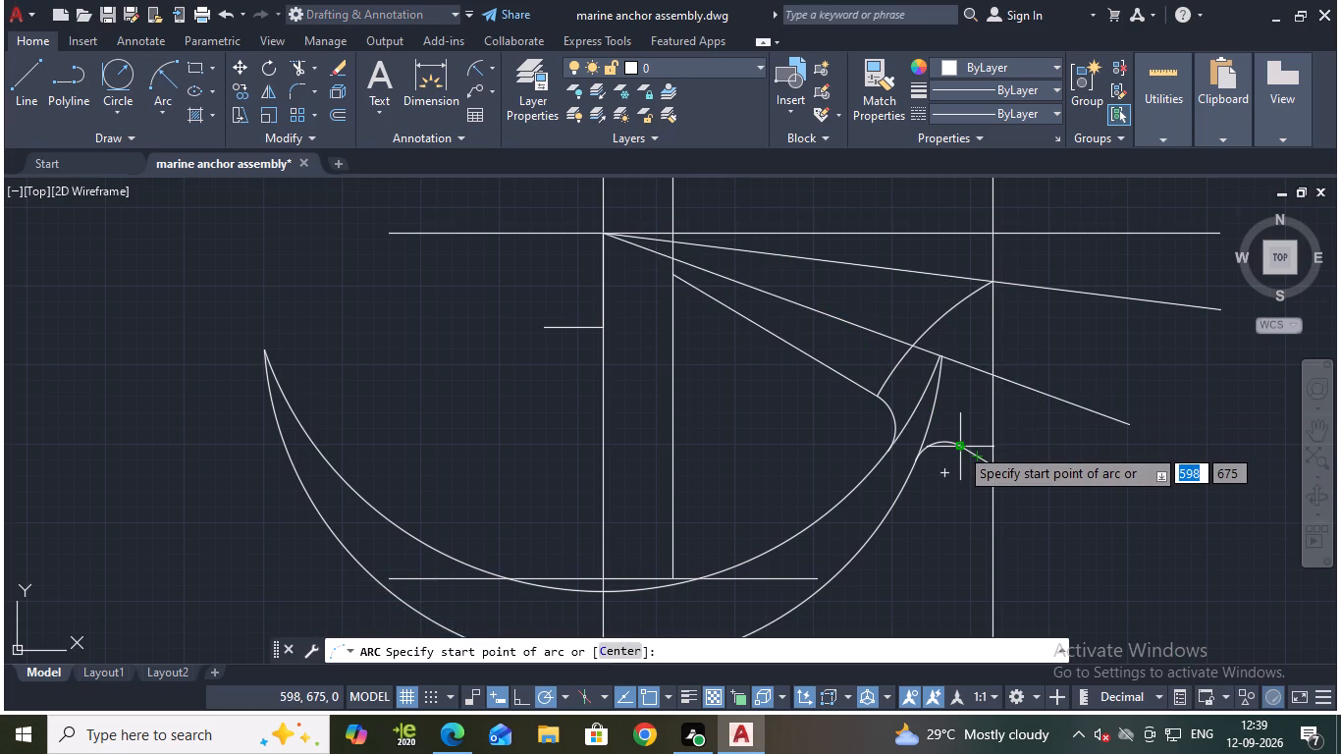
click(958, 447)
click(992, 280)
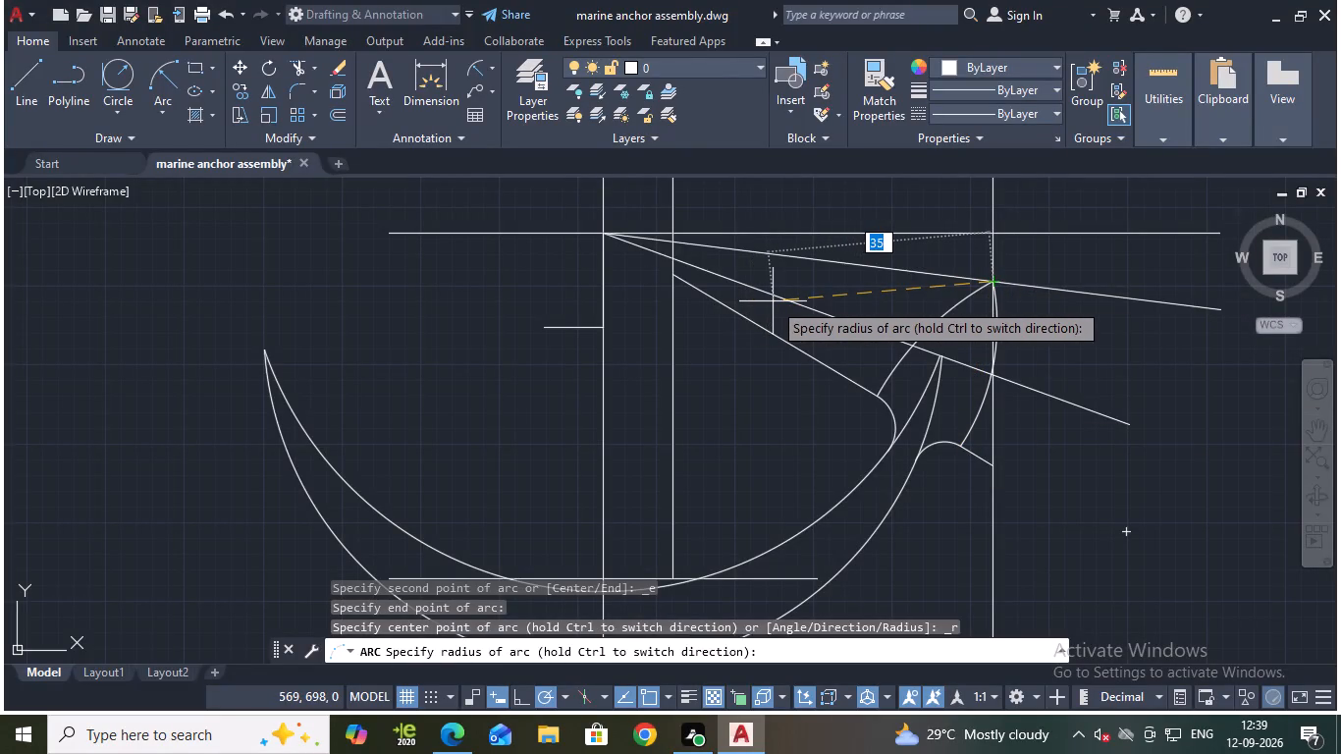
text(45)
key(Return)
key(Escape)
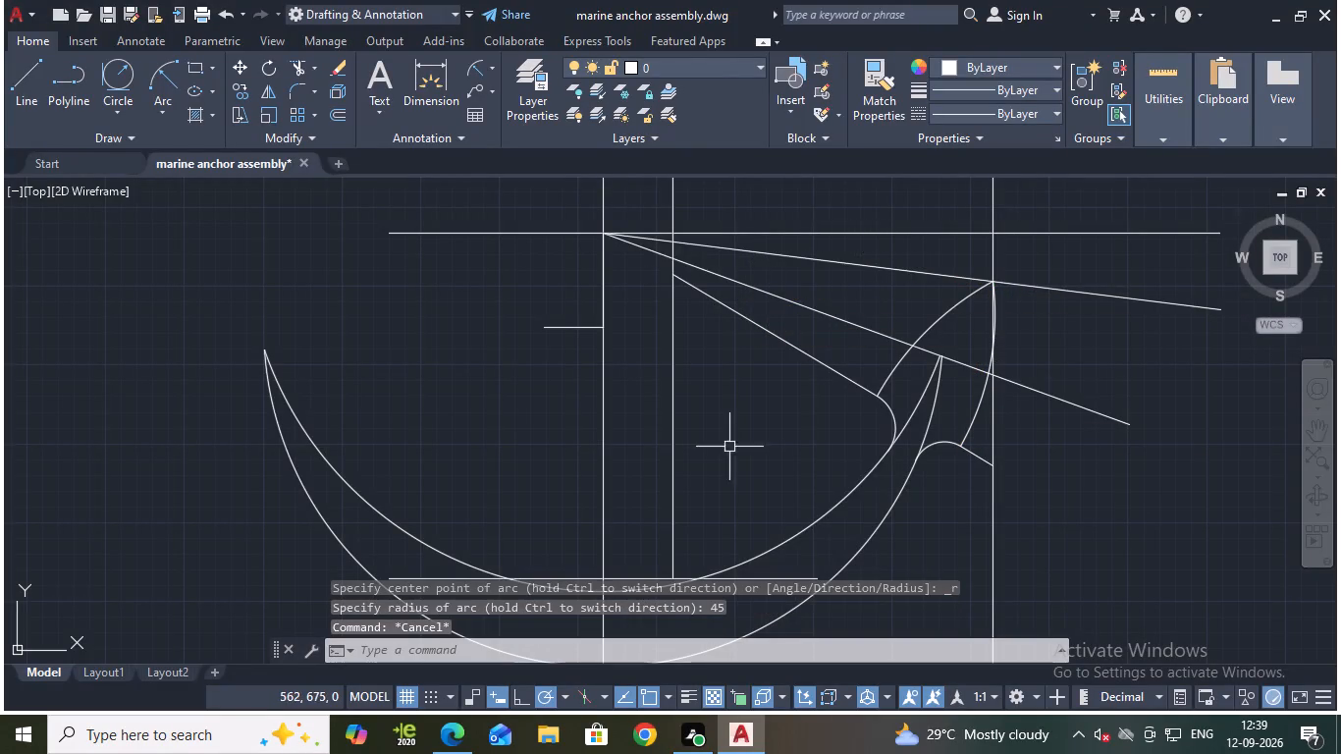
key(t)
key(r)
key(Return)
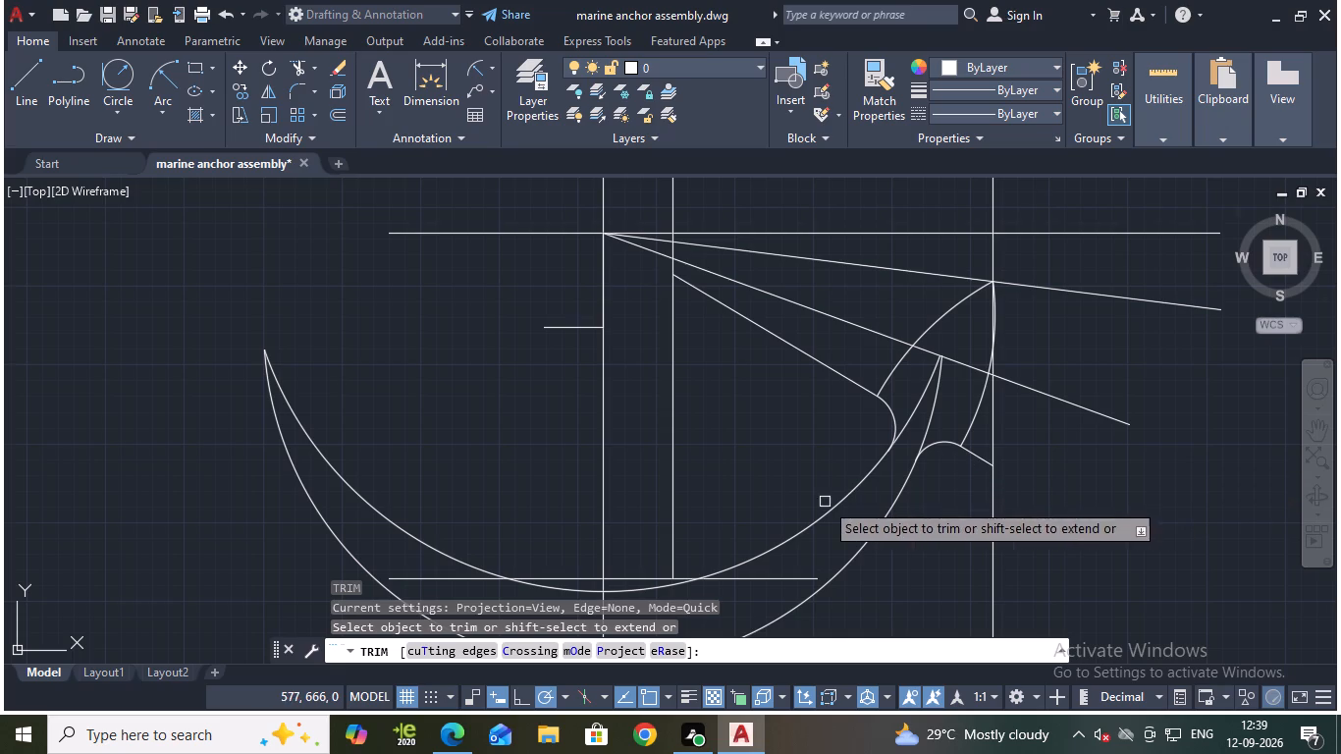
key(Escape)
Save the marine anchor assembly drawing.
key(ctrl+s)
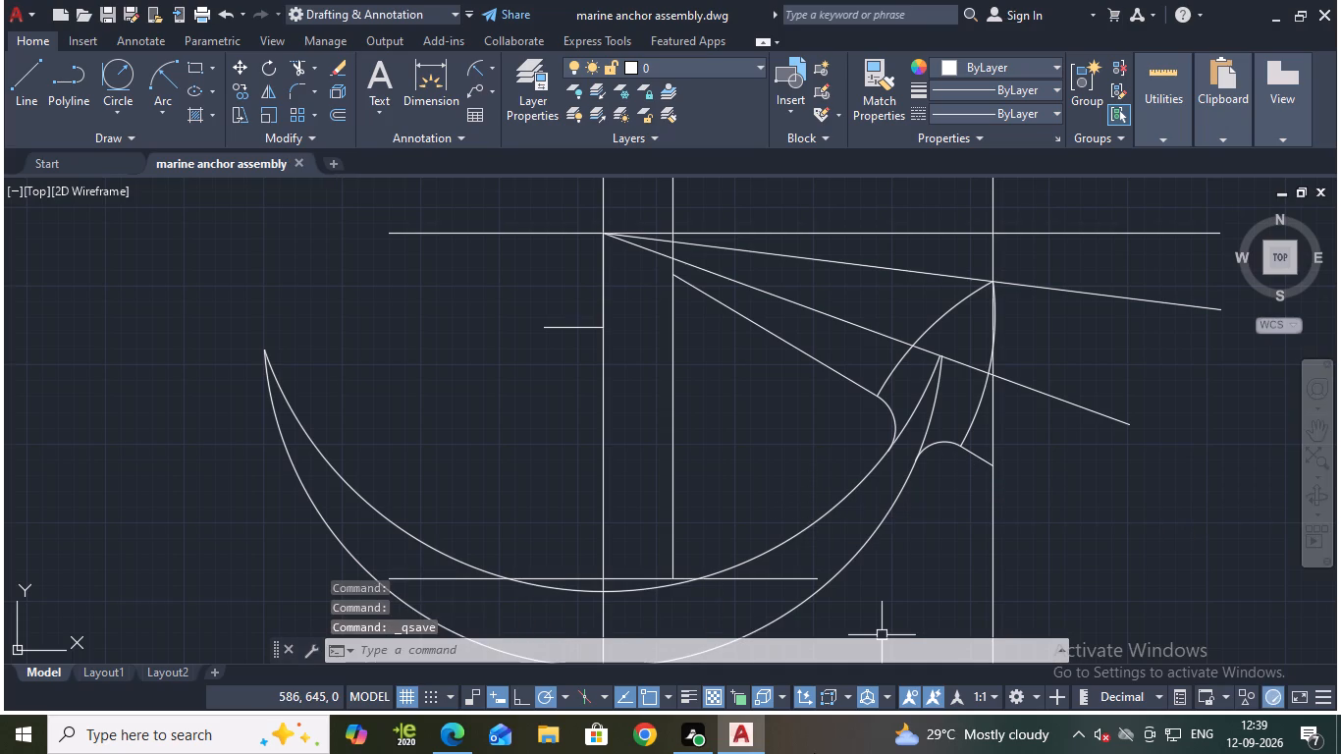
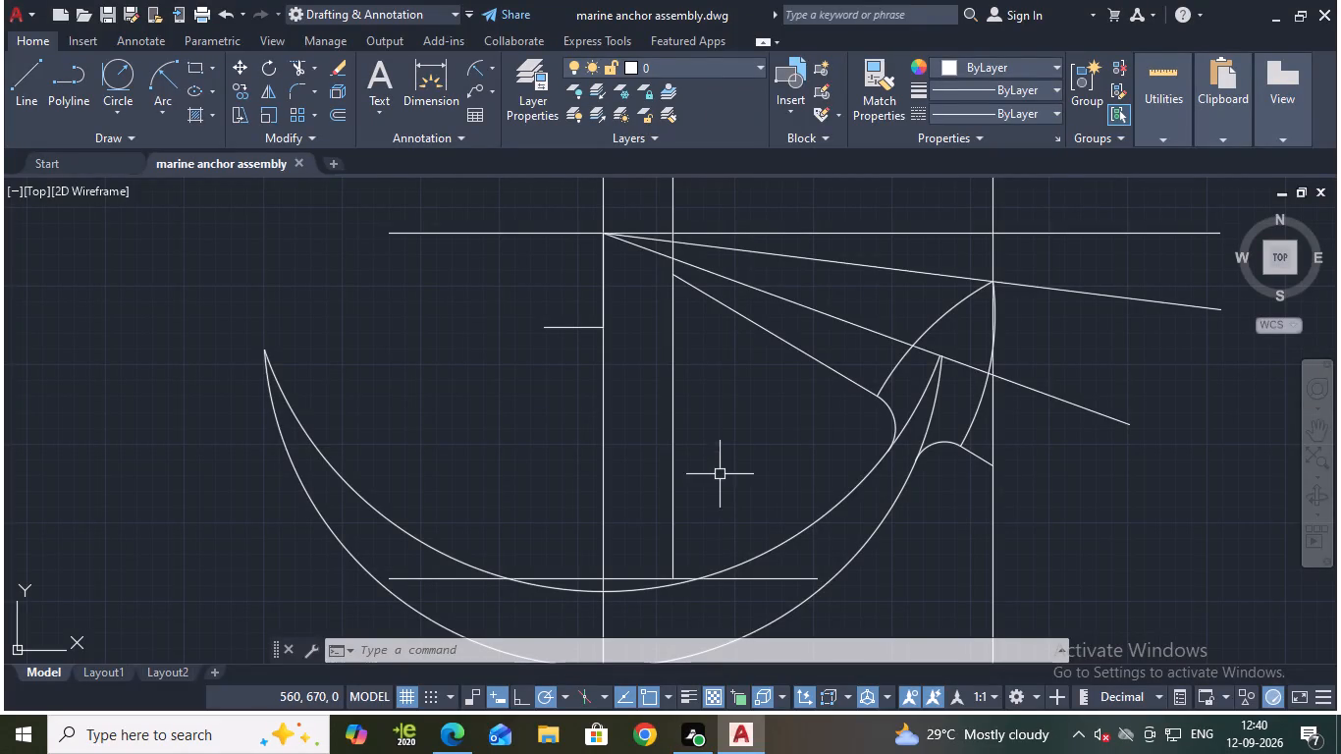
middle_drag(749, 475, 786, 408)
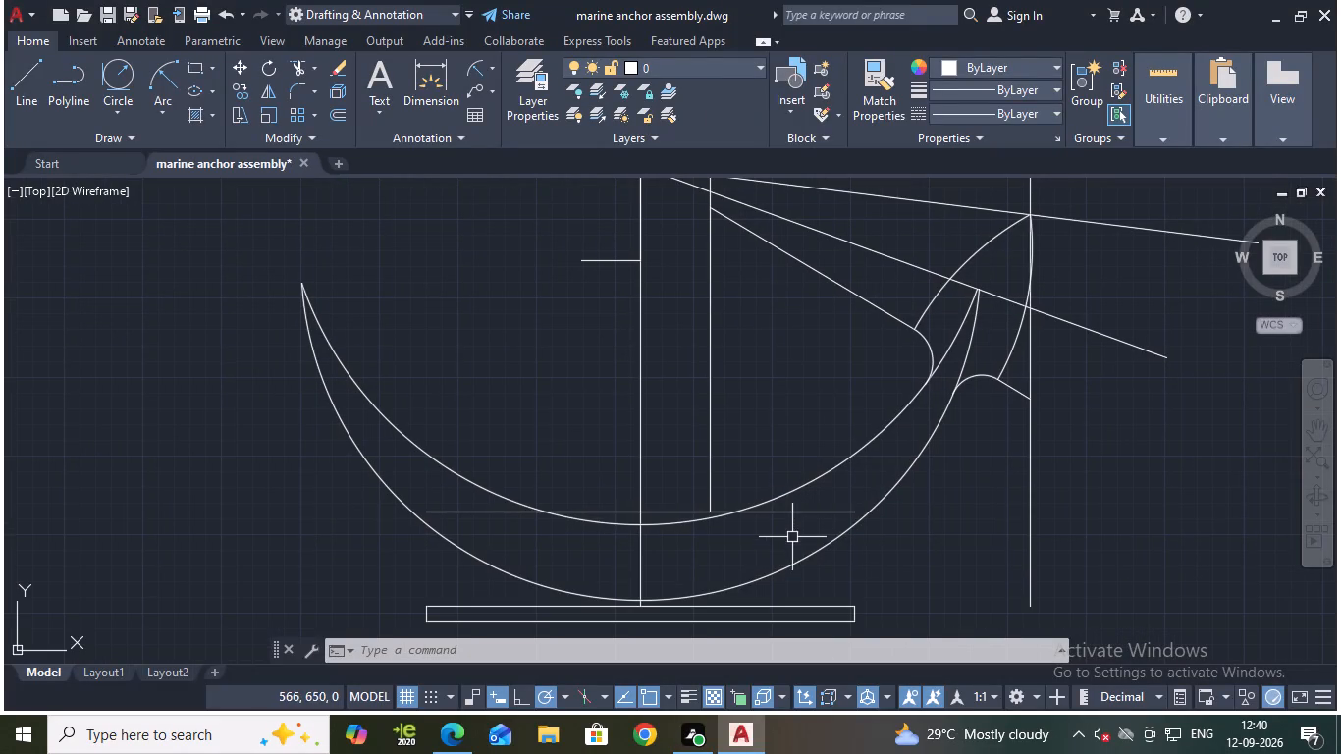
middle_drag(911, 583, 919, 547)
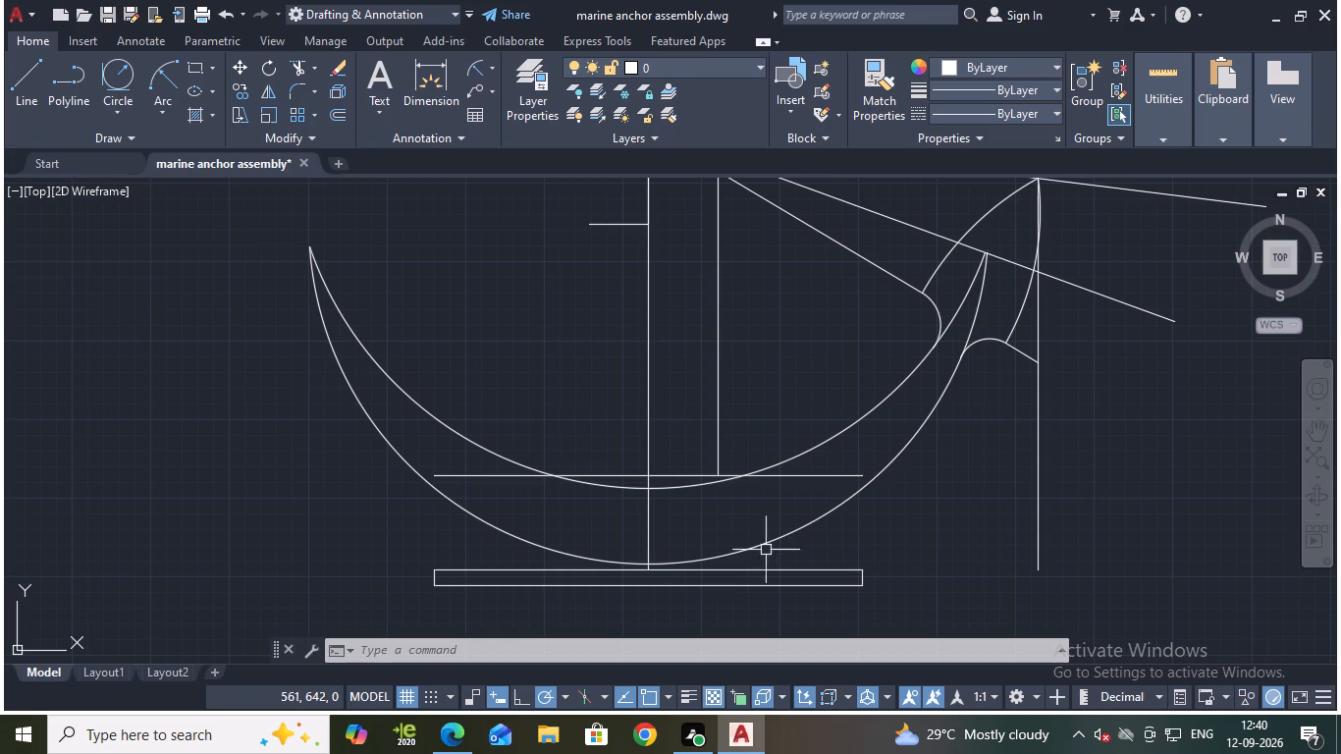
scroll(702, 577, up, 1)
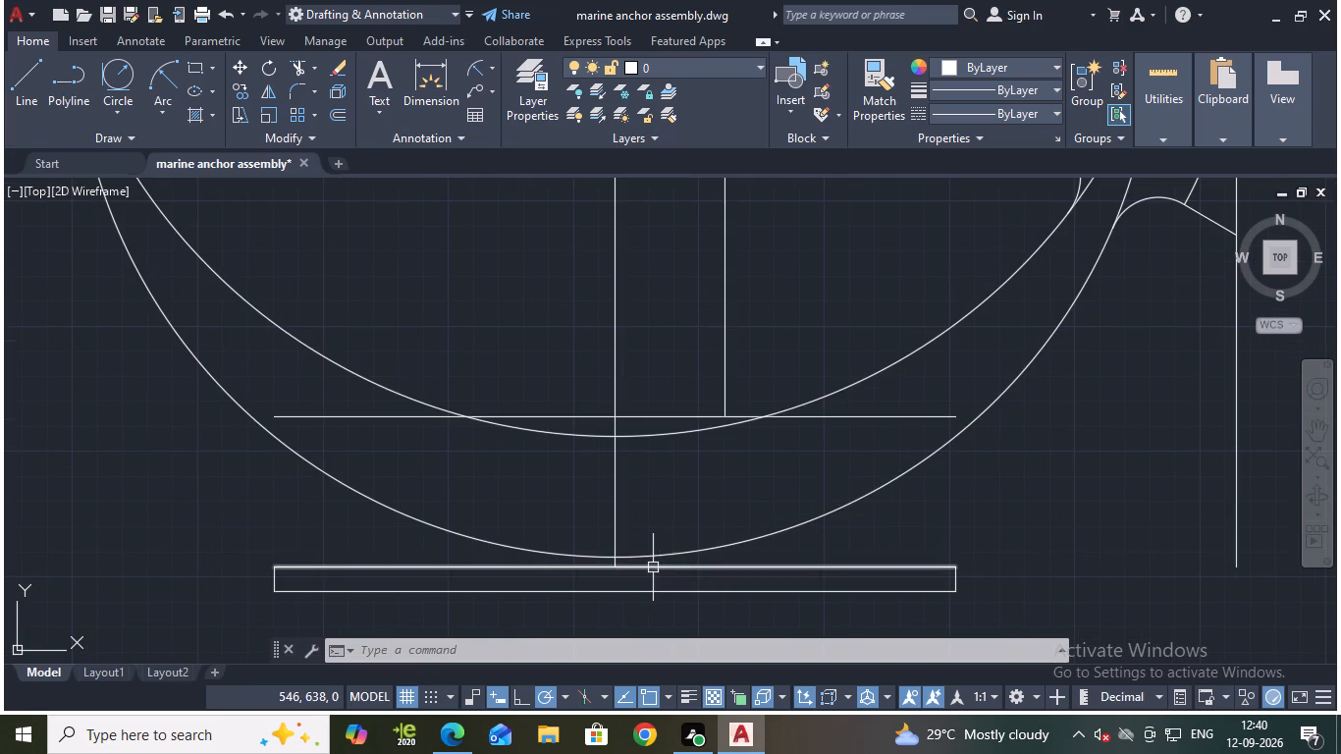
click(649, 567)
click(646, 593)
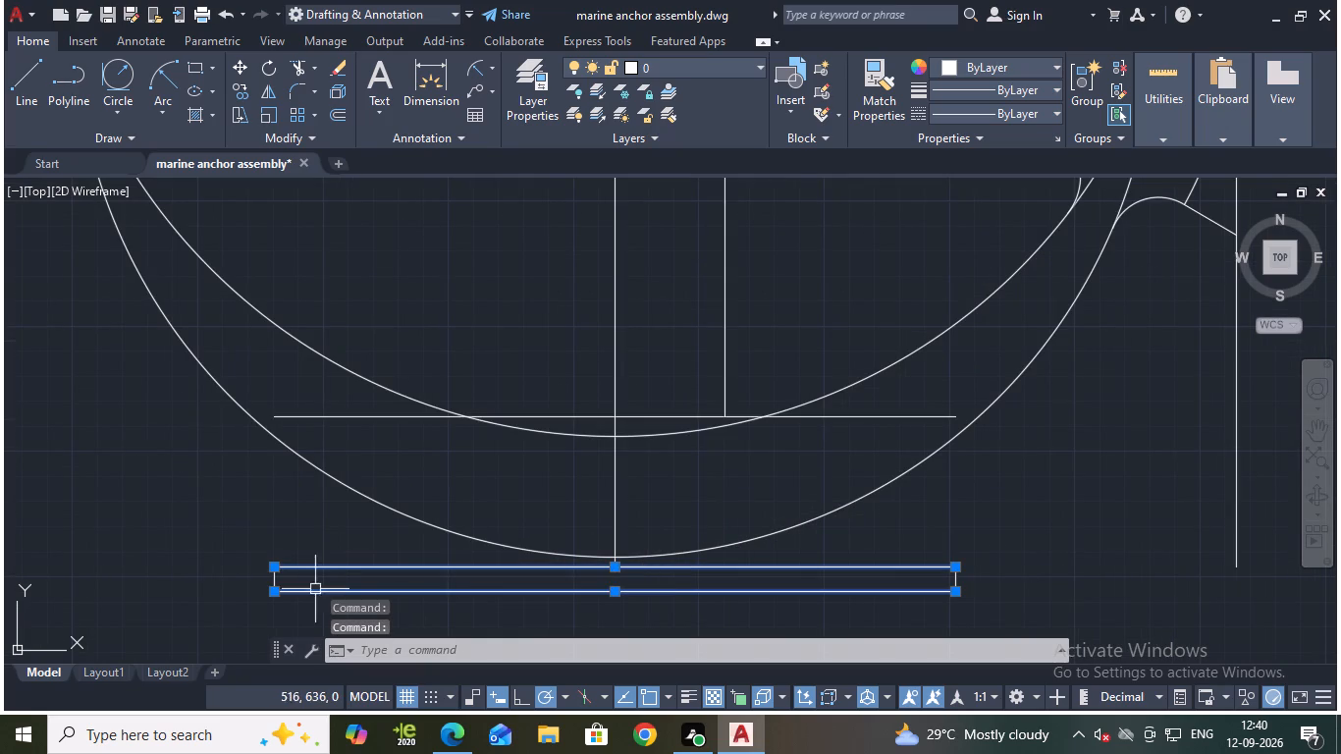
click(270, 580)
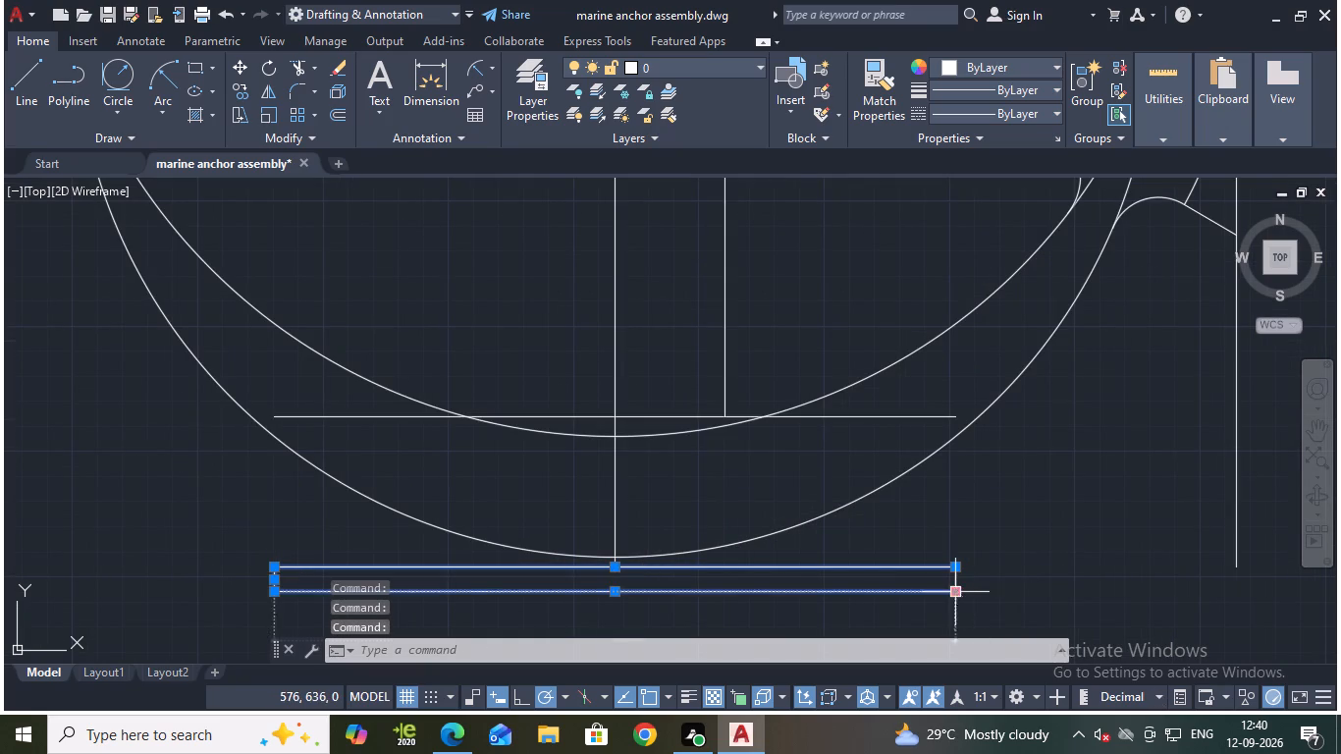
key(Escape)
Mirror the right-hand fluke's two large arcs, two fillet arcs and short sloping line about the vertical centreline, keeping the originals.
scroll(996, 509, down, 1)
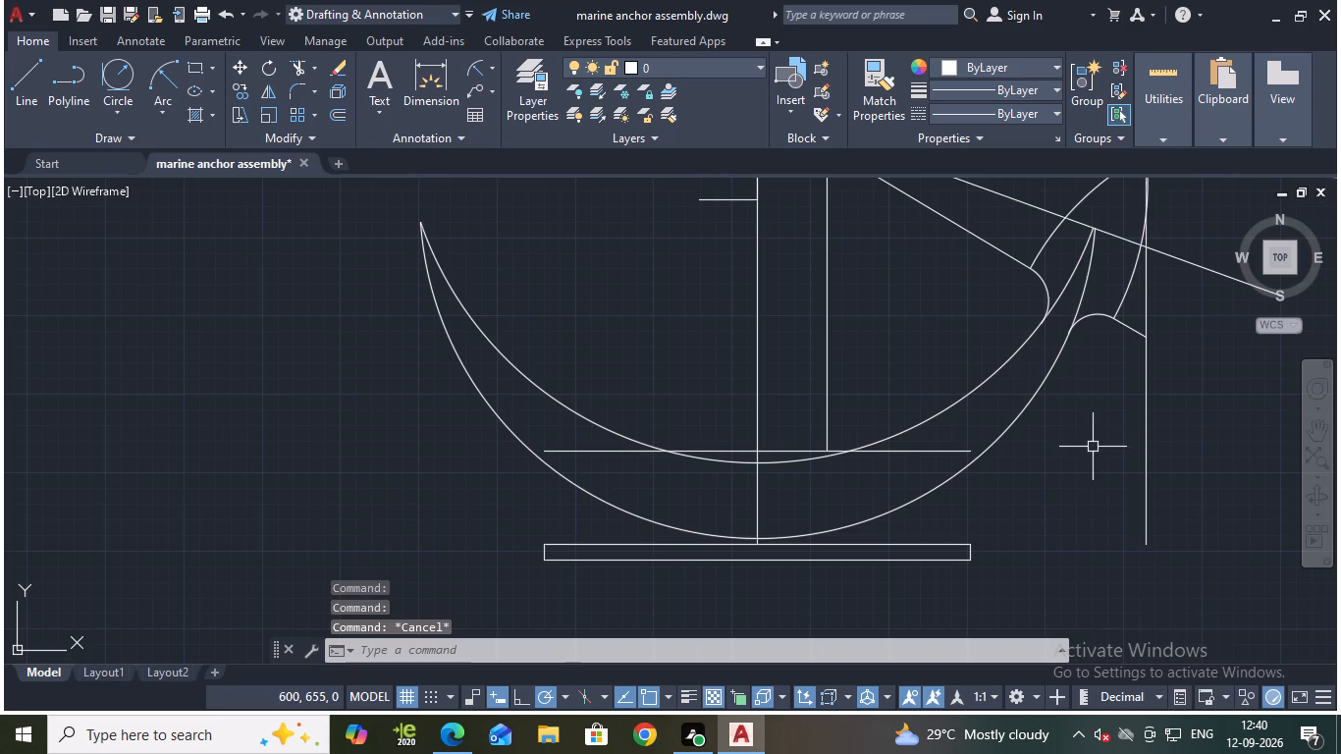
middle_drag(1100, 457, 1077, 546)
click(1088, 266)
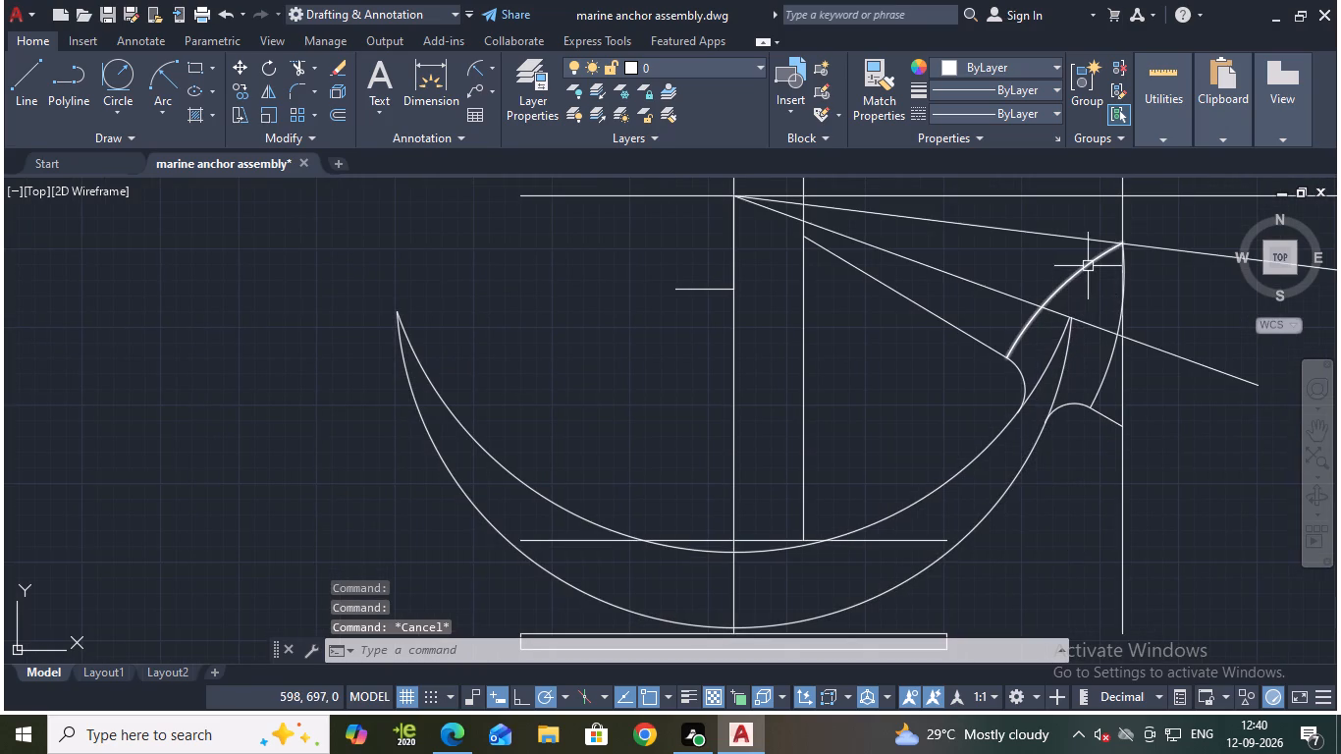
click(1118, 310)
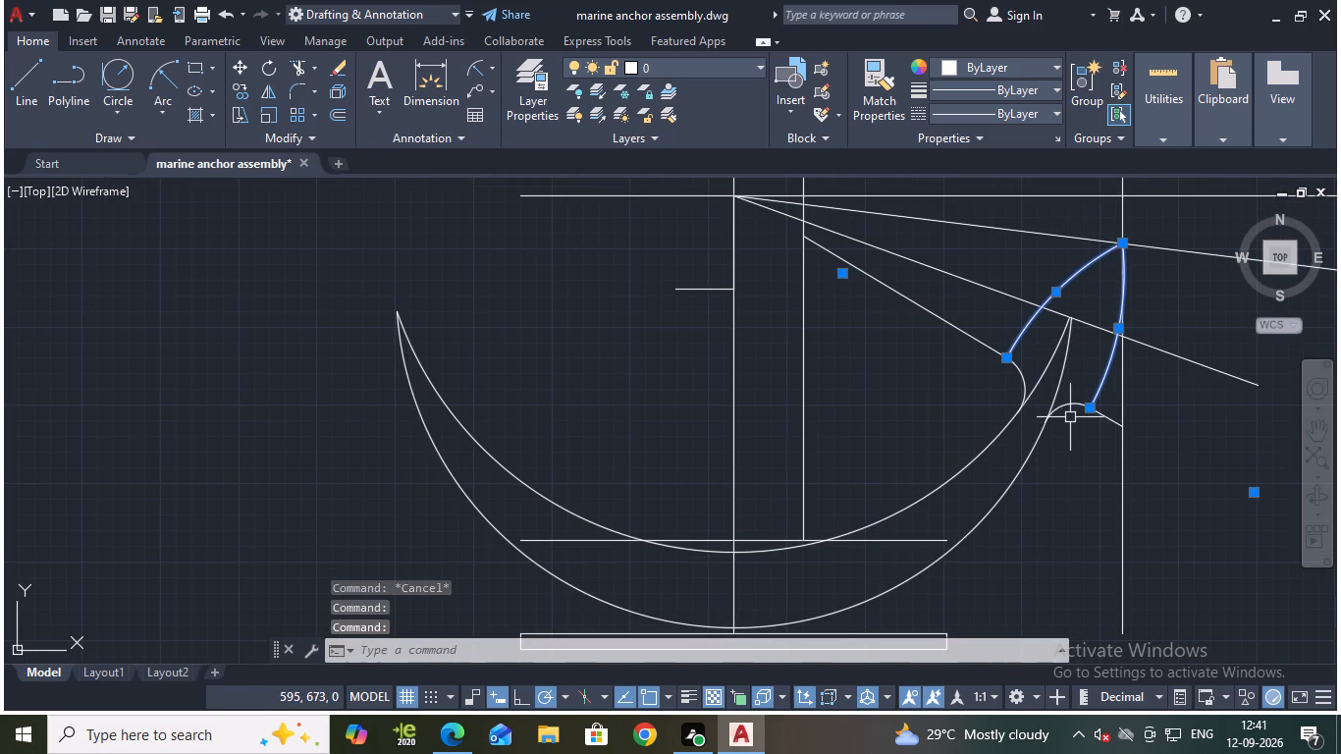
click(1075, 402)
click(1017, 373)
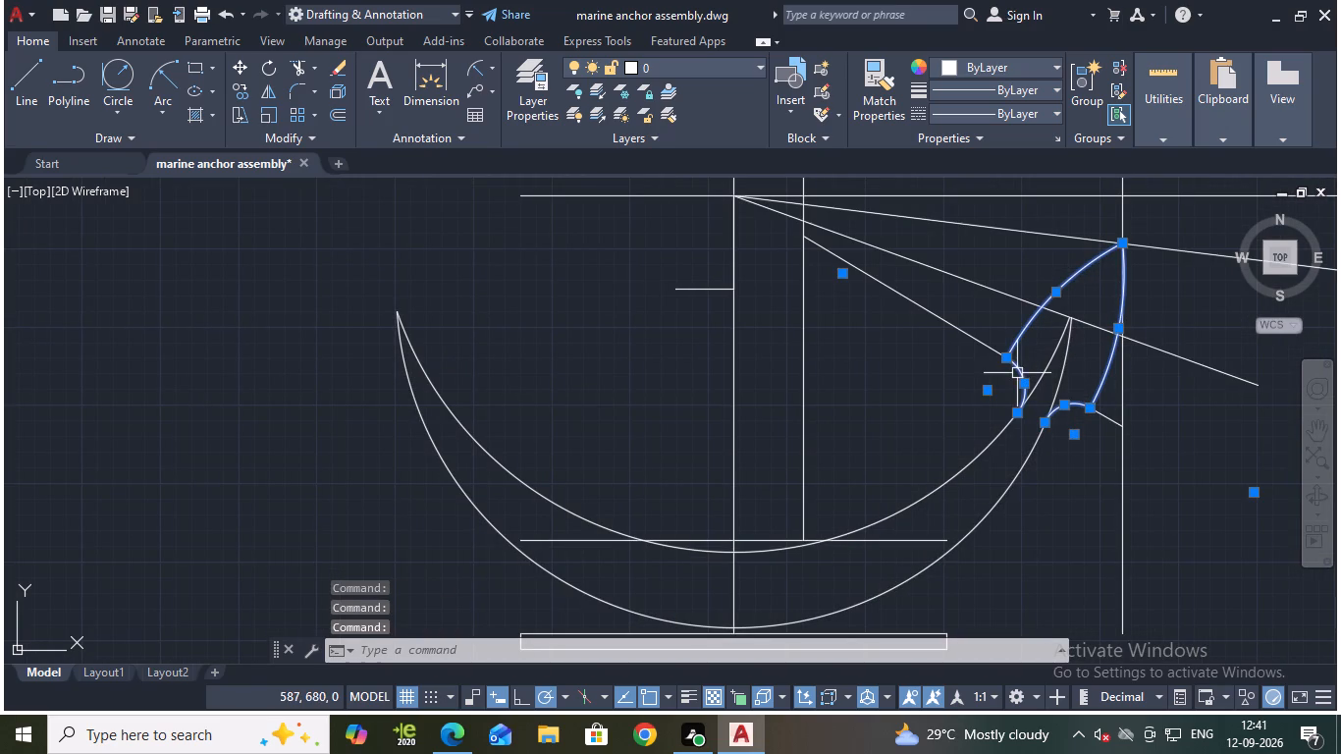
click(1110, 418)
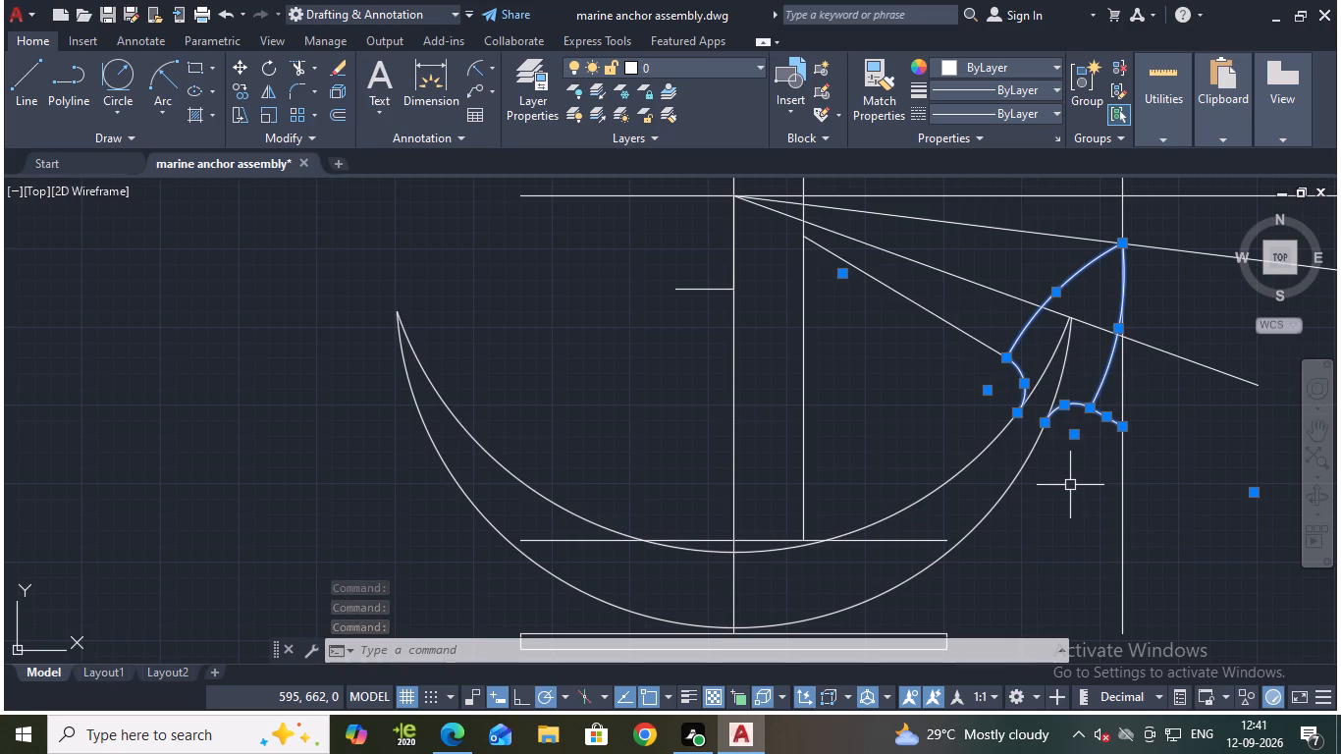
text(mi)
key(Return)
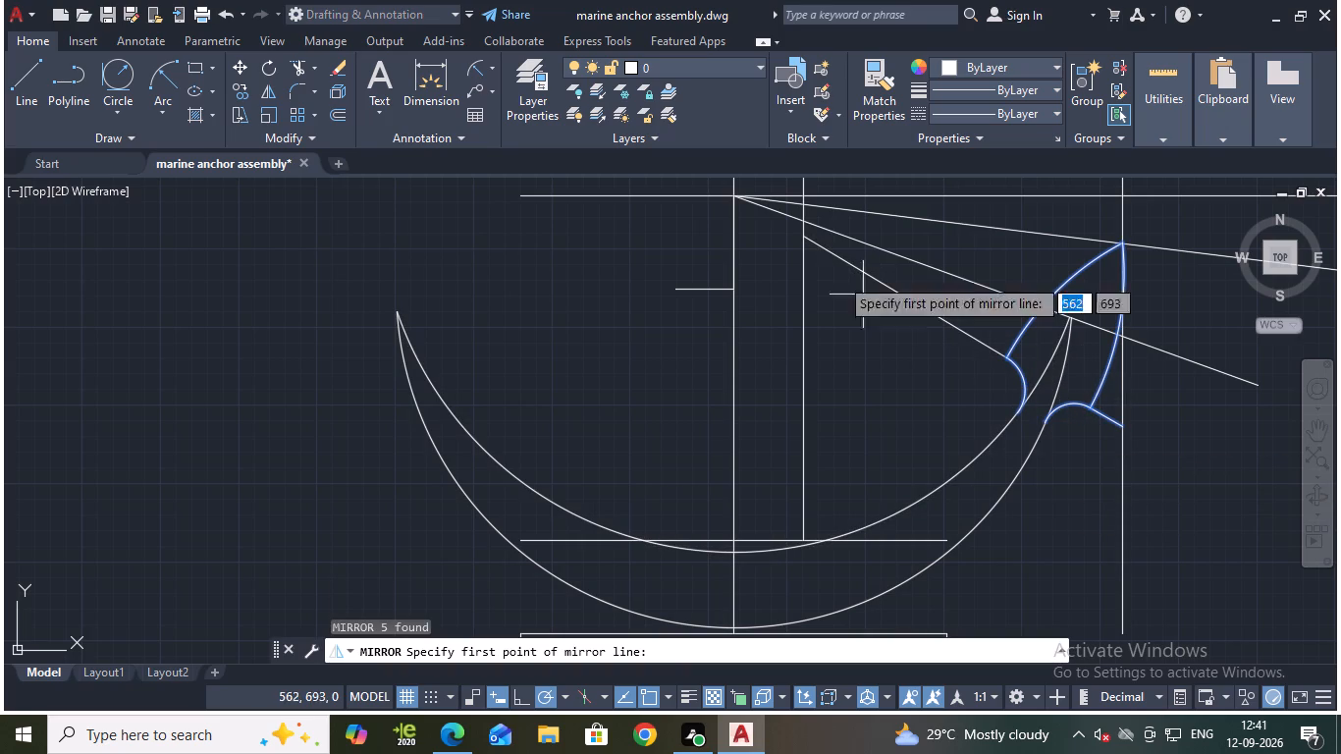
click(736, 197)
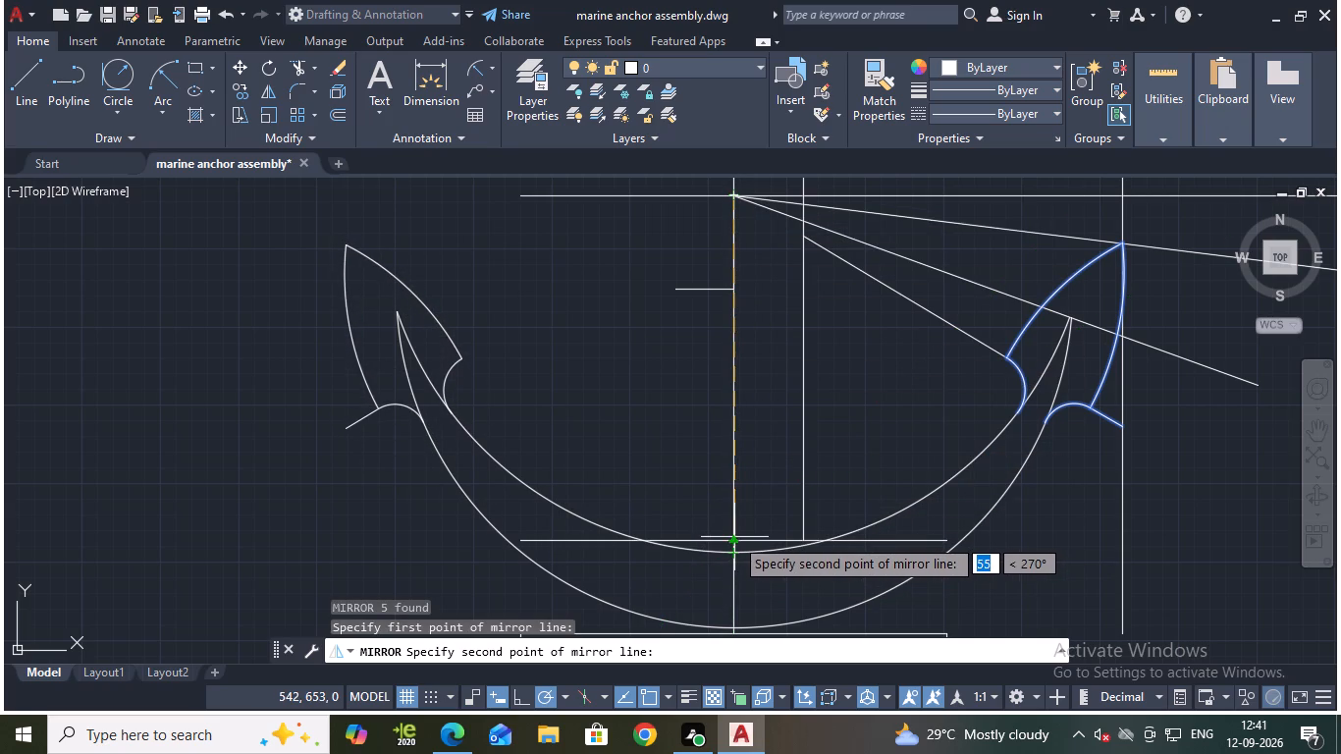
click(733, 541)
key(Return)
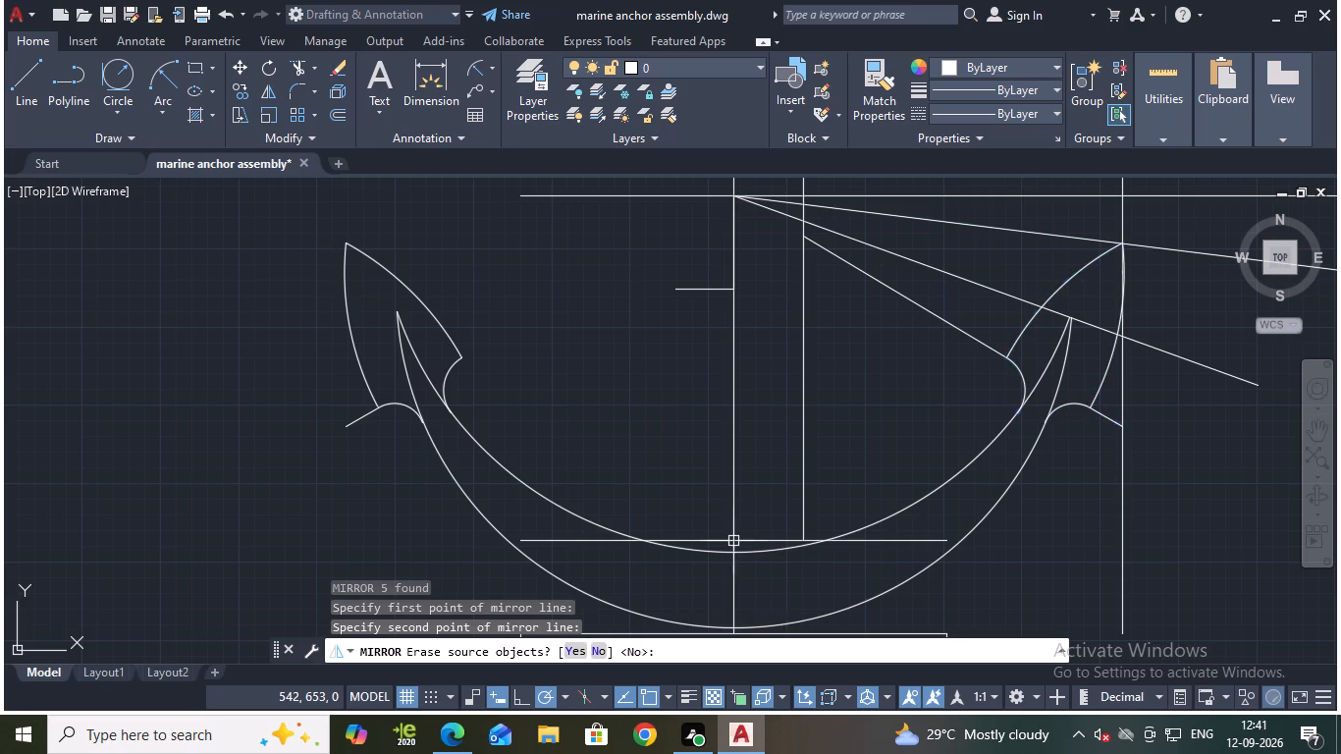
key(Escape)
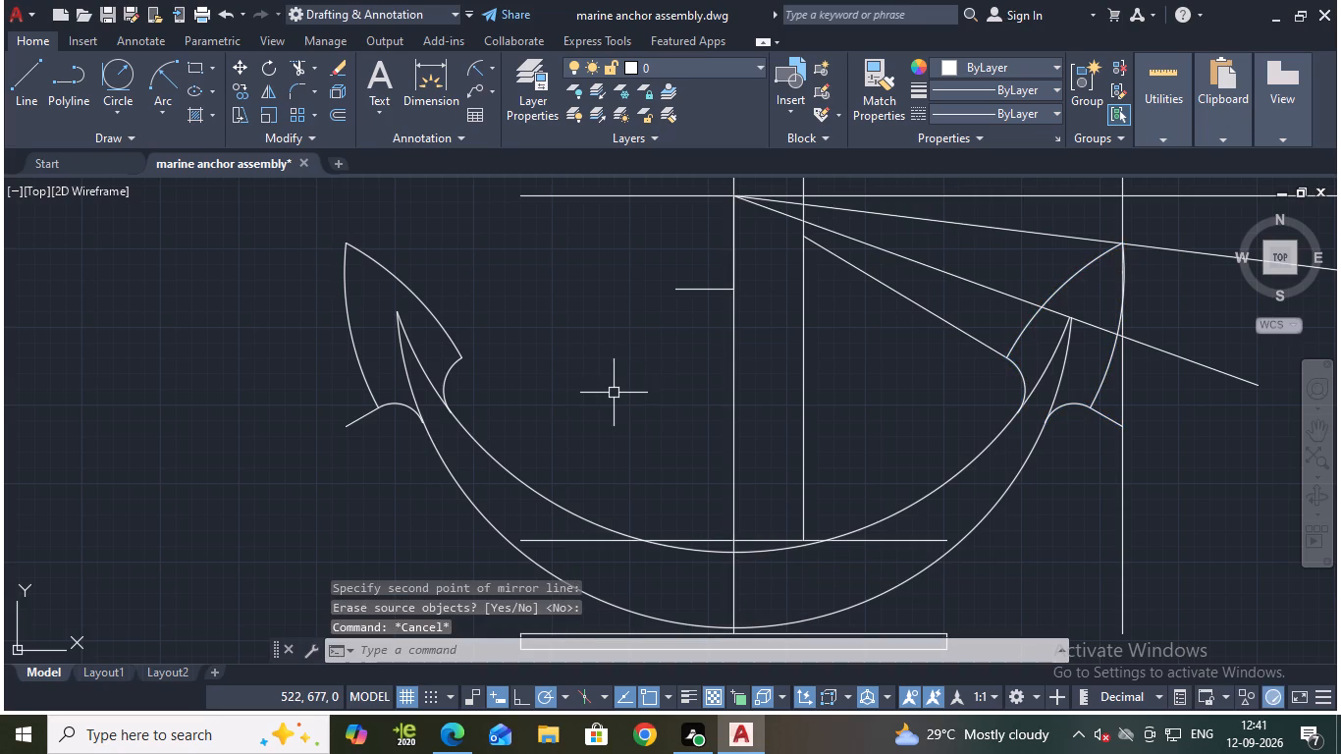
Save the marine anchor assembly drawing.
key(ctrl+s)
key(Escape)
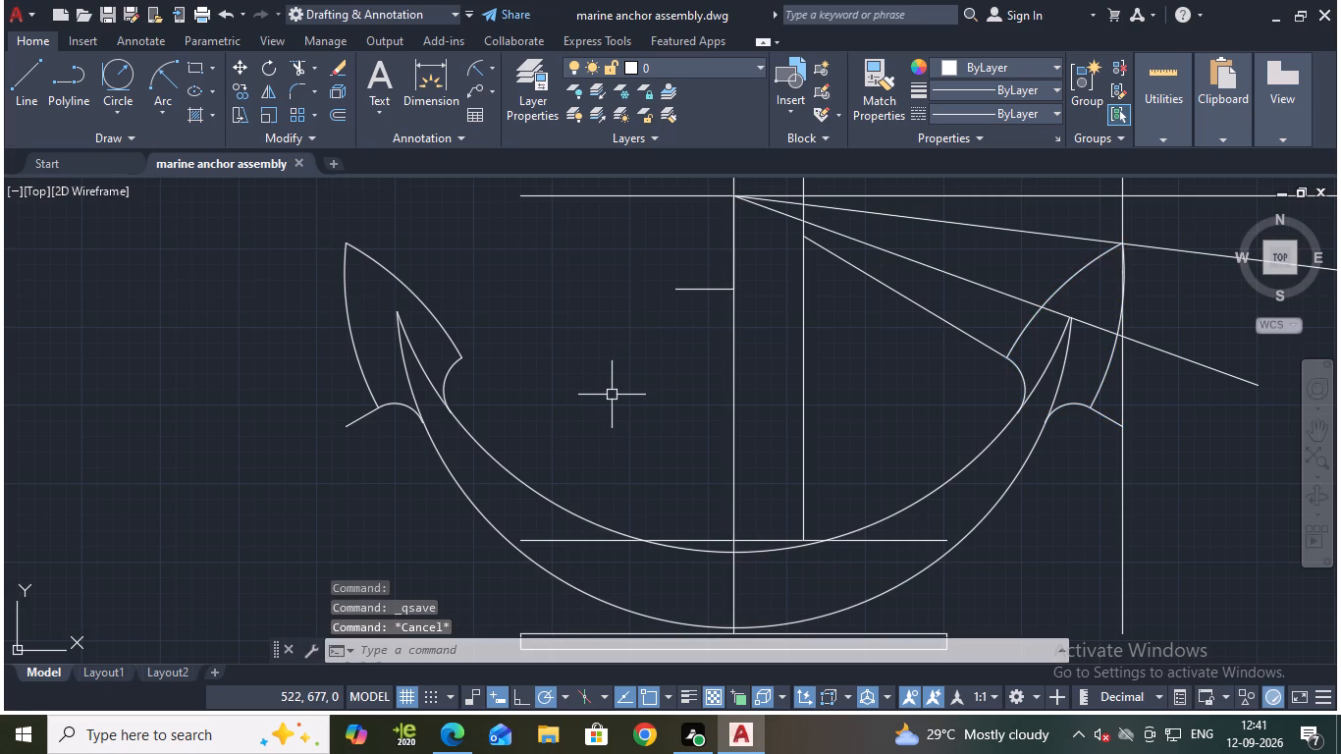
Trim the short sloping stub that extends beyond the mirrored left fluke's outer fillet.
key(t)
key(r)
key(Return)
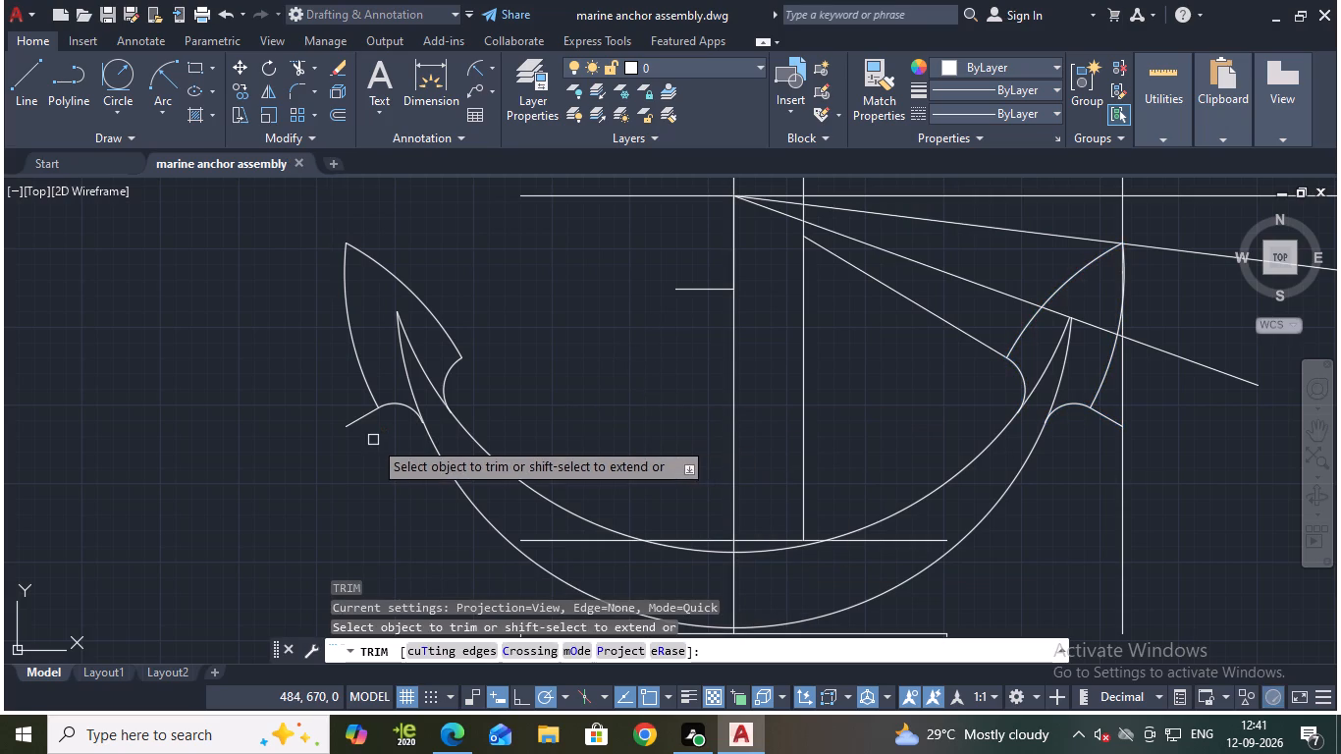
click(364, 417)
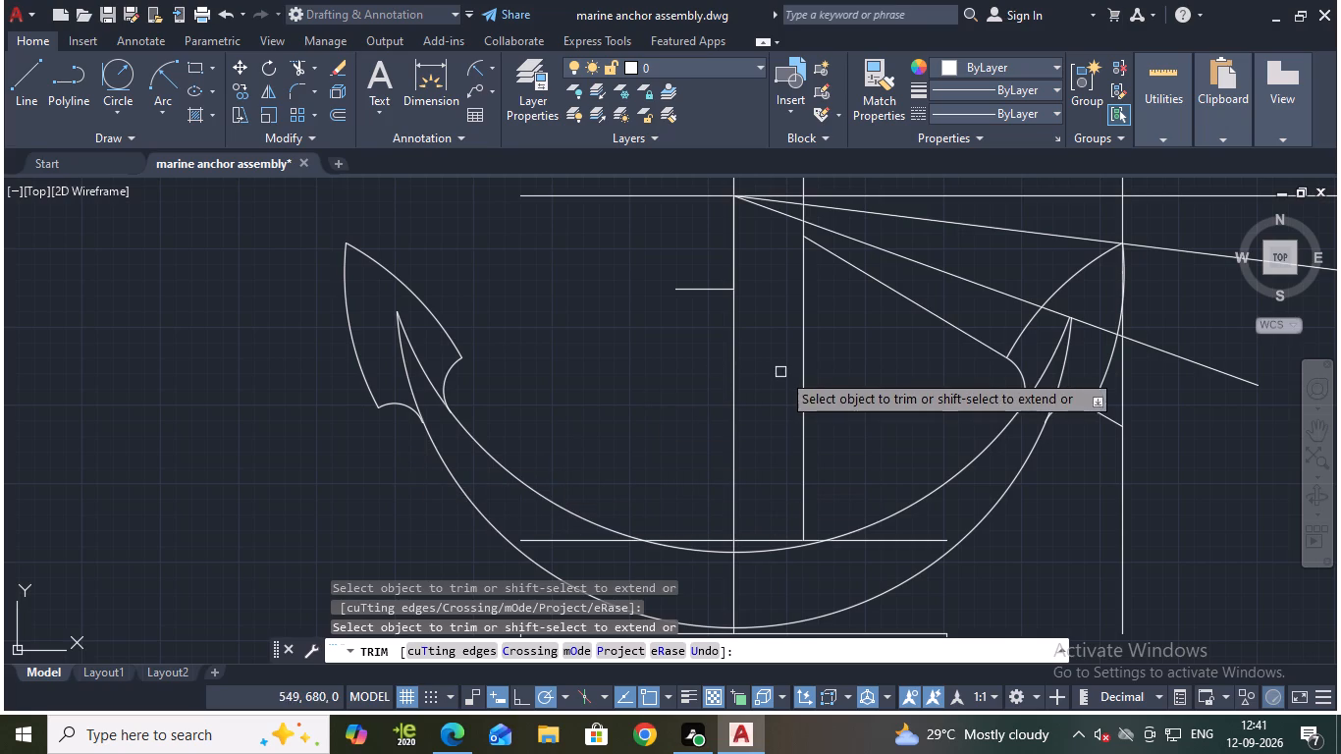
middle_drag(878, 386, 779, 389)
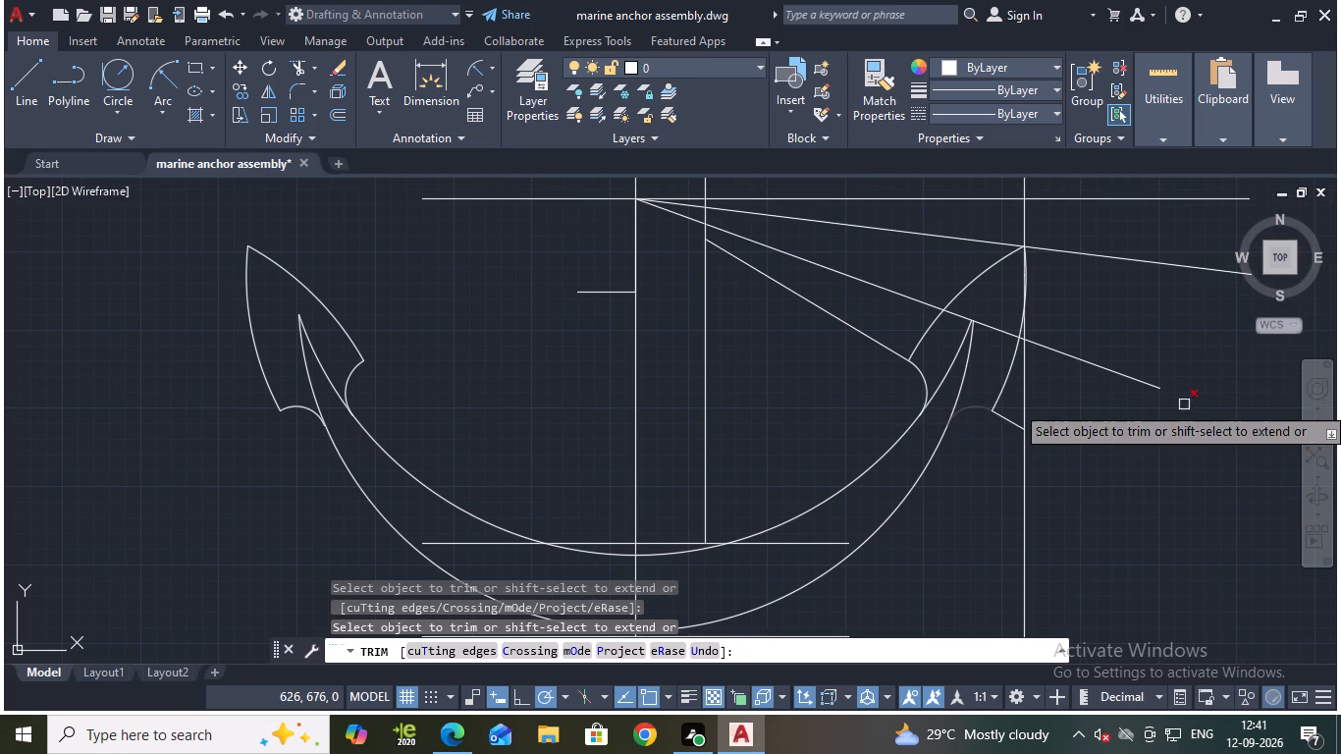
scroll(1187, 434, down, 1)
middle_drag(1190, 437, 1204, 513)
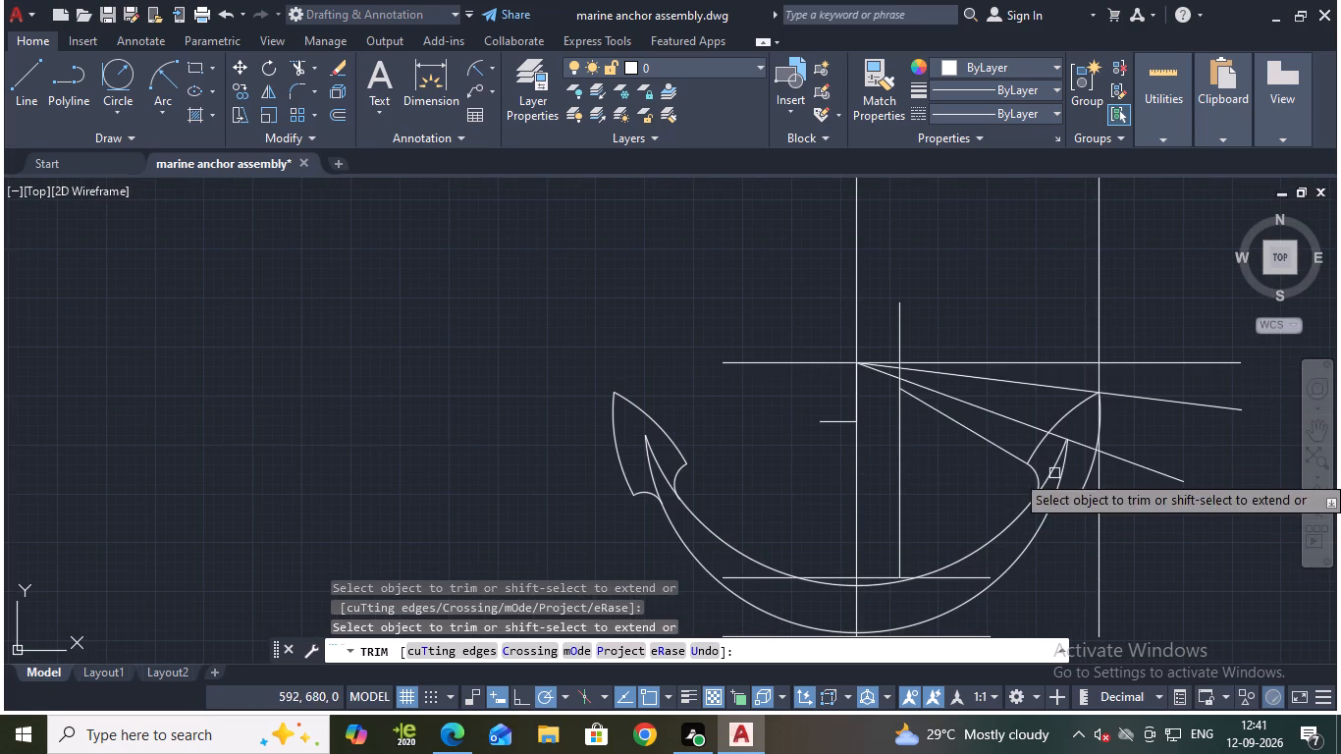
key(Escape)
Erase the short horizontal construction line on the left side of the vertical centreline.
click(834, 424)
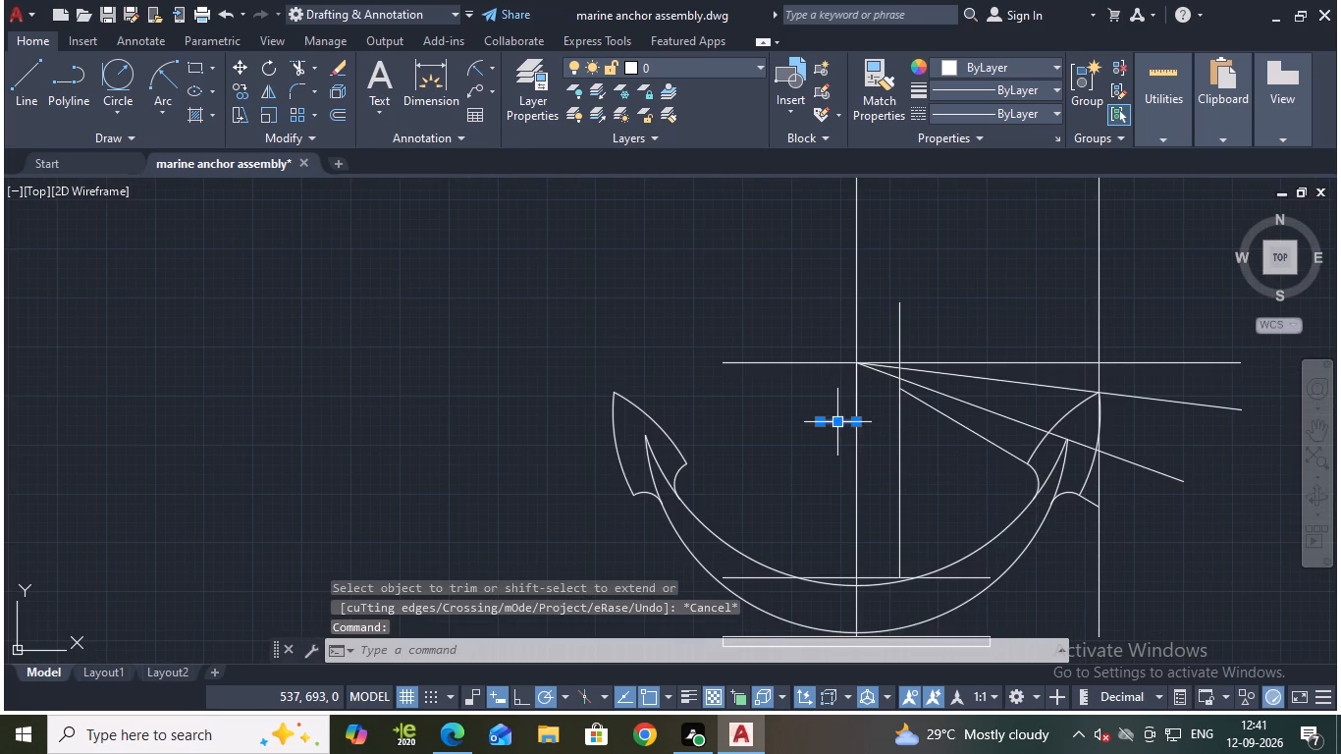
key(e)
key(Return)
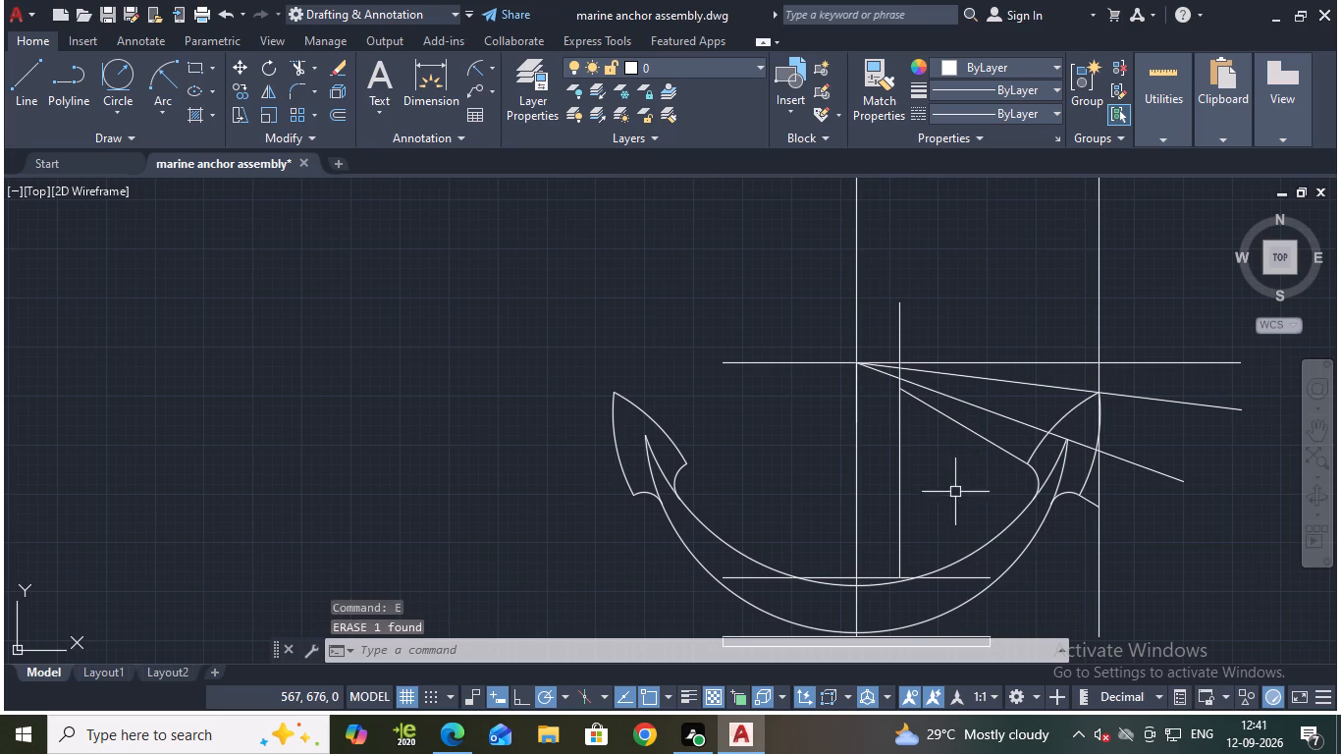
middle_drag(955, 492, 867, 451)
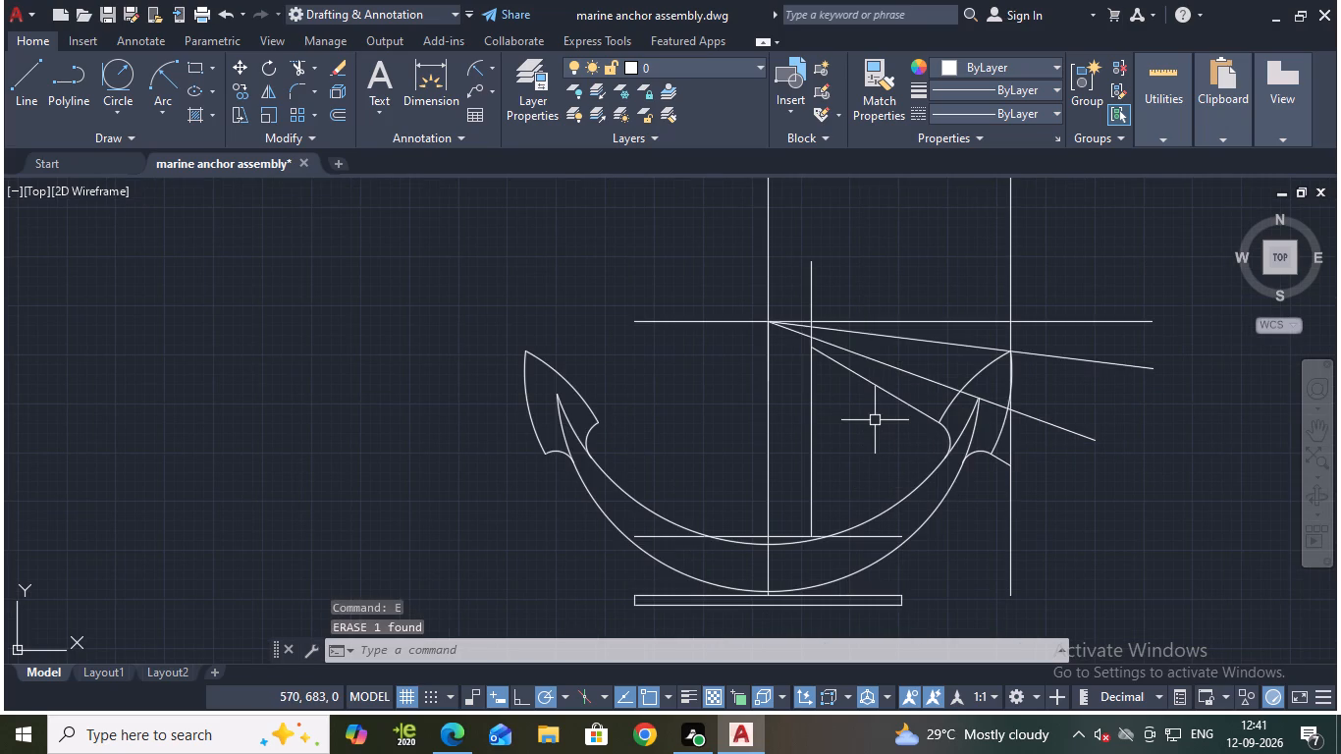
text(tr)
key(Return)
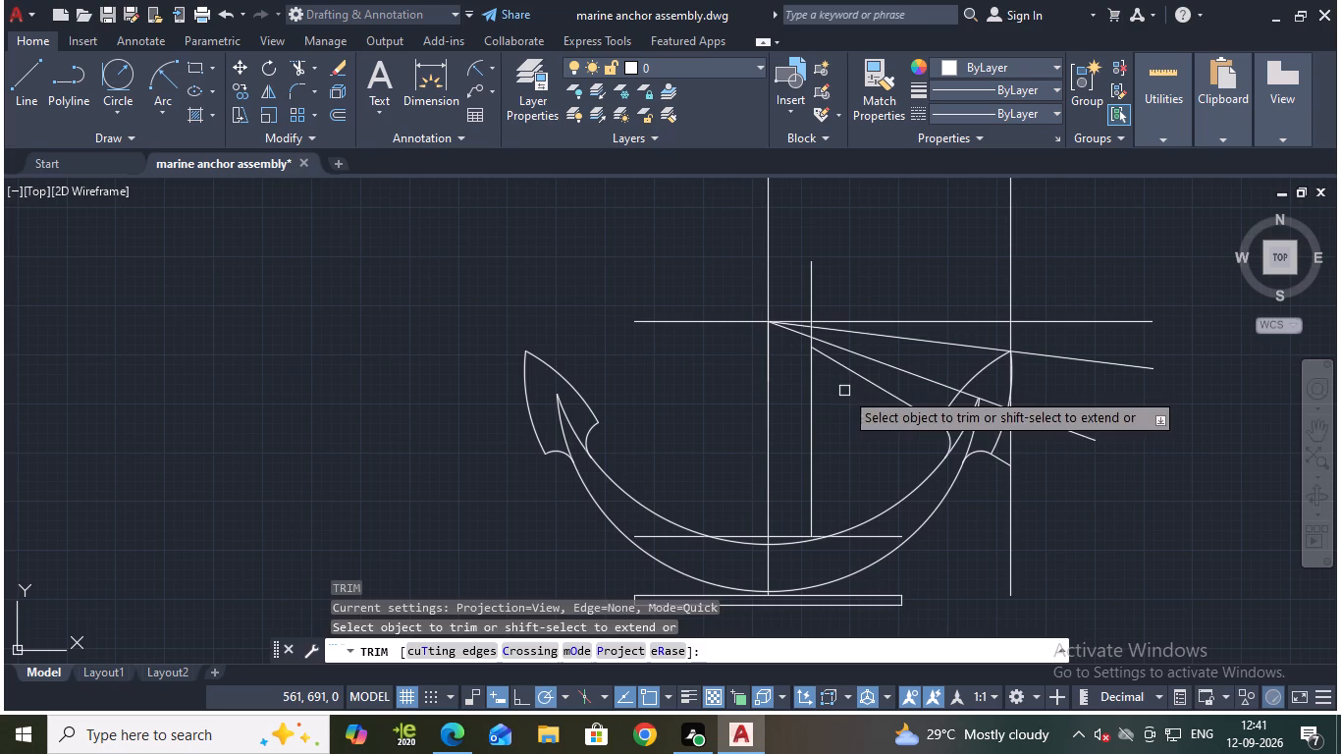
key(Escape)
Erase the inner vertical construction line beside the centreline and the sloping line running to the right fluke's inner fillet.
click(812, 447)
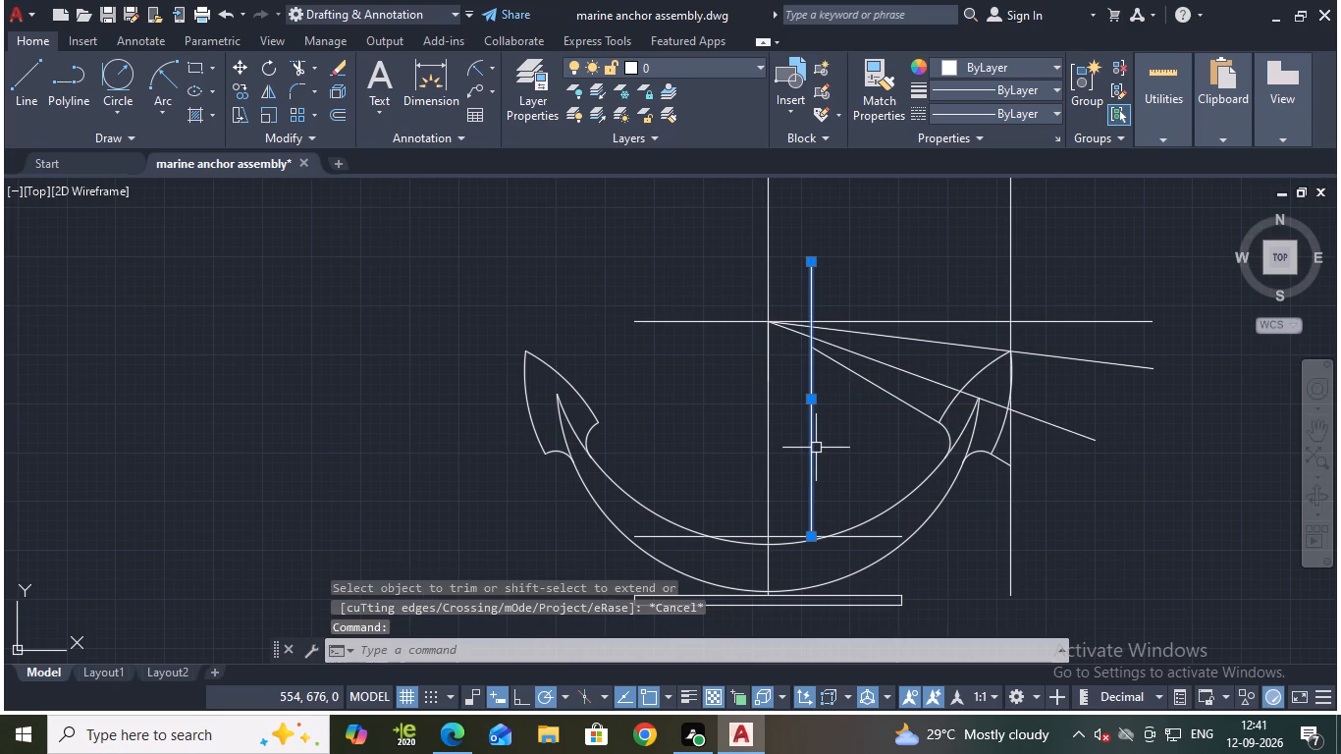
key(e)
key(Return)
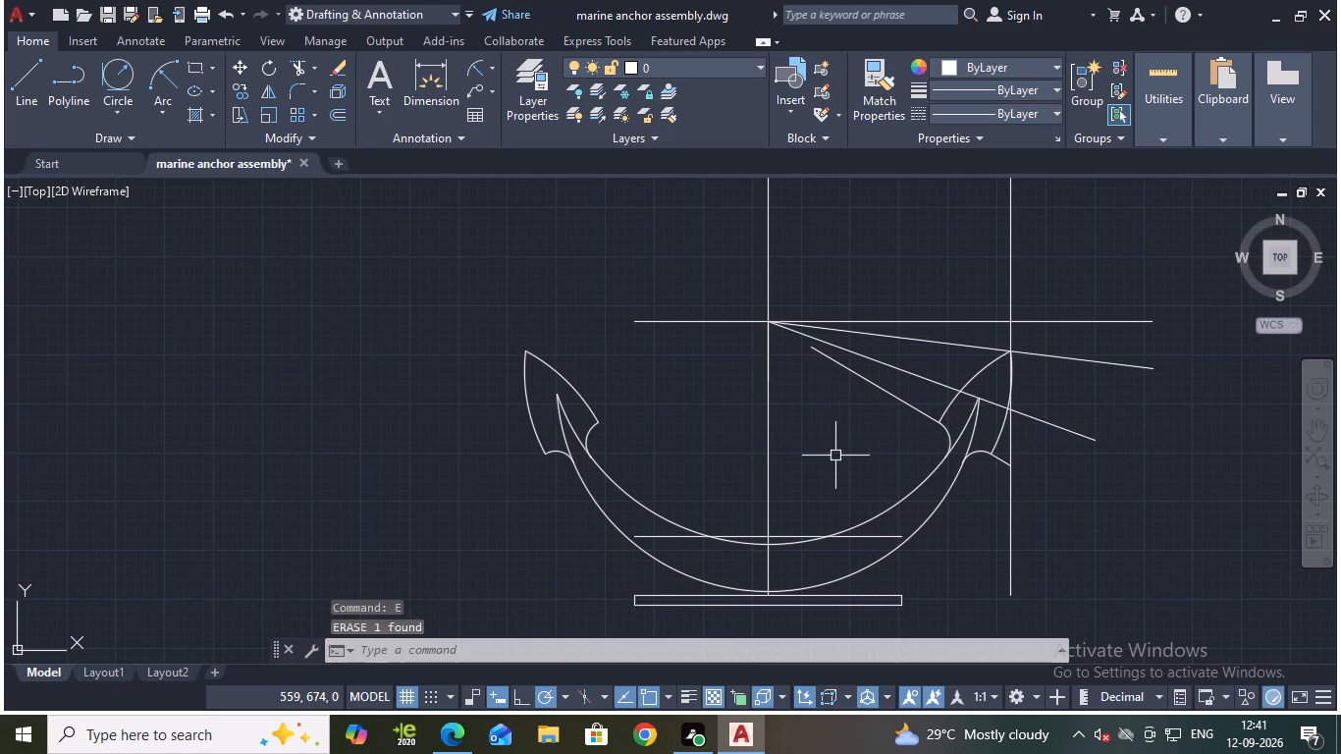
middle_drag(837, 456, 793, 424)
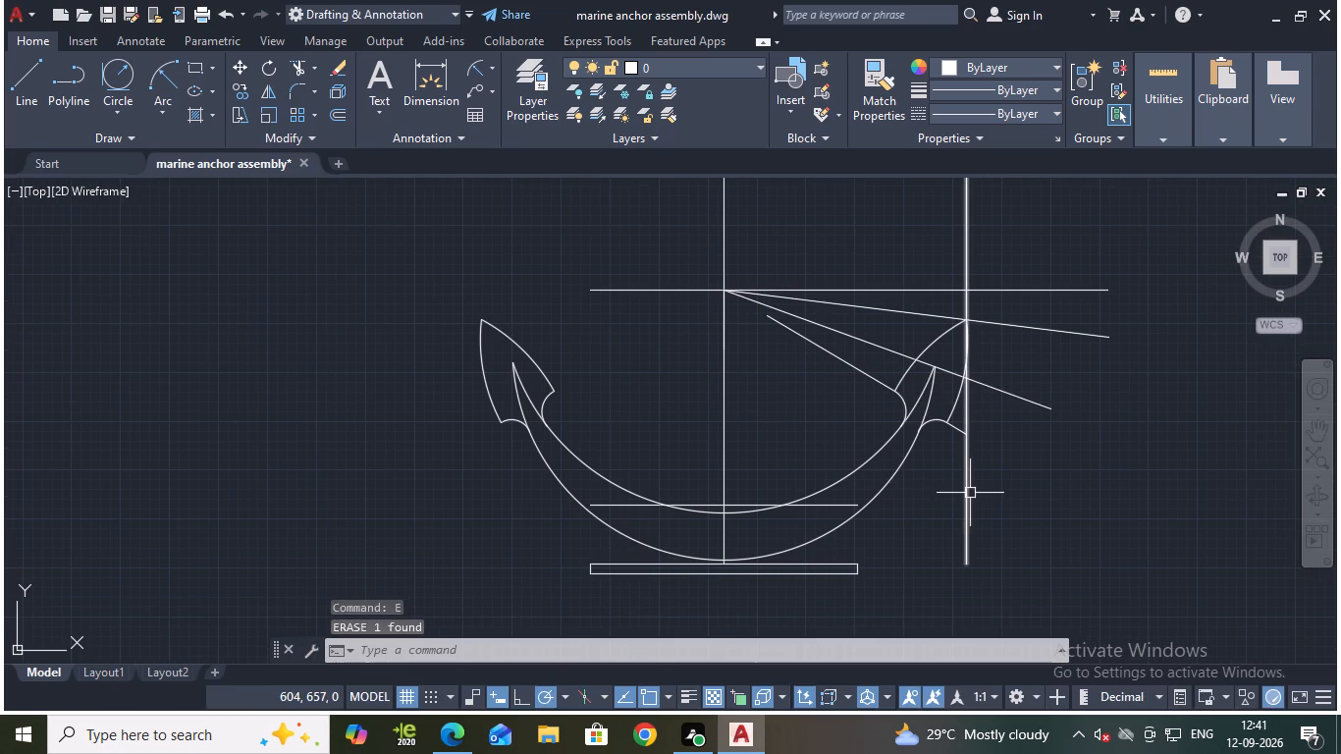
click(844, 357)
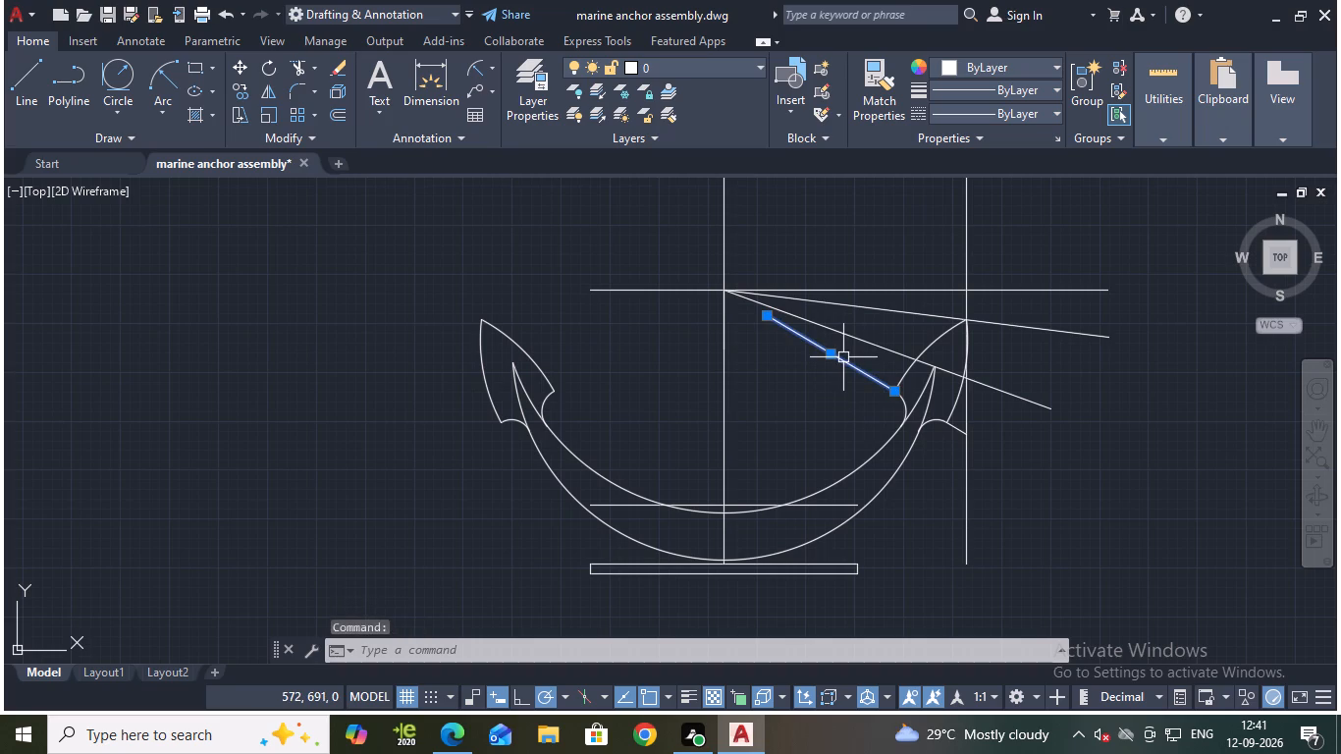
key(e)
key(Return)
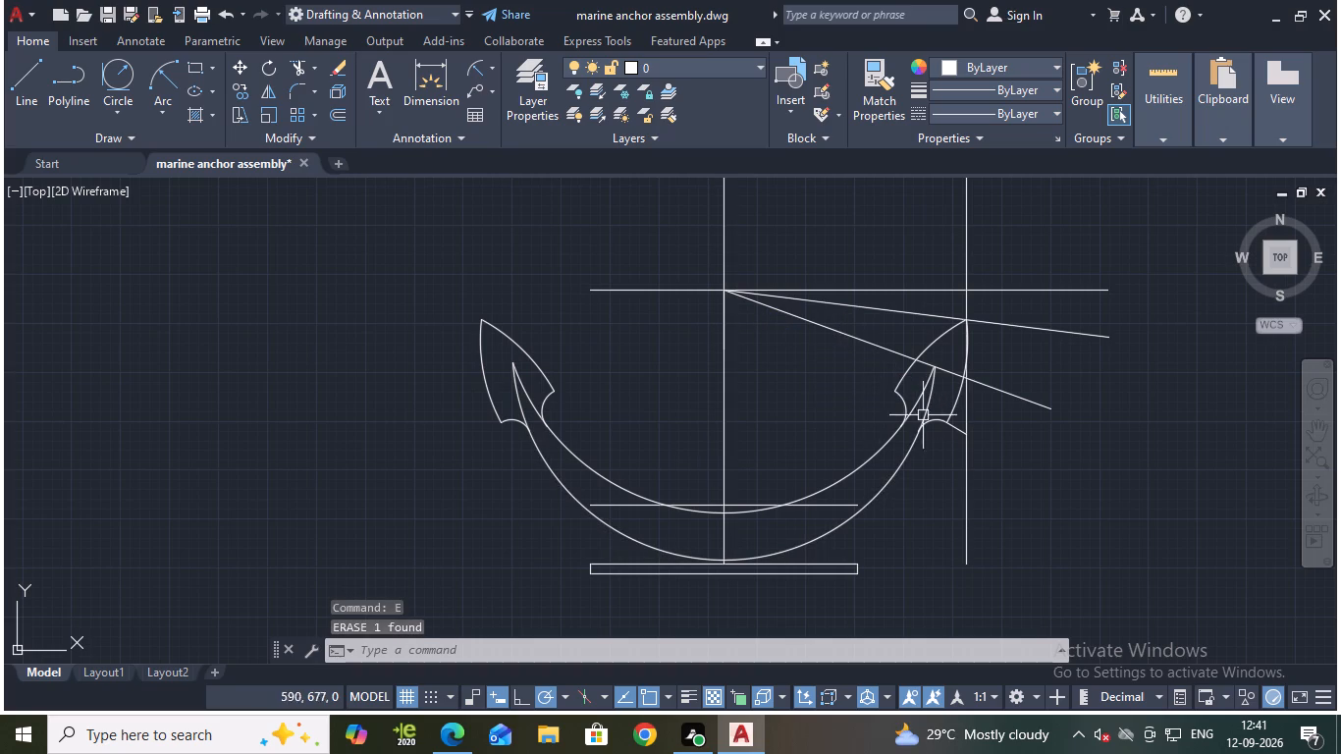
Trim the short sloping stub between the right fluke's outer fillet and the outer vertical line.
scroll(986, 449, up, 2)
text(tr)
key(Return)
click(908, 411)
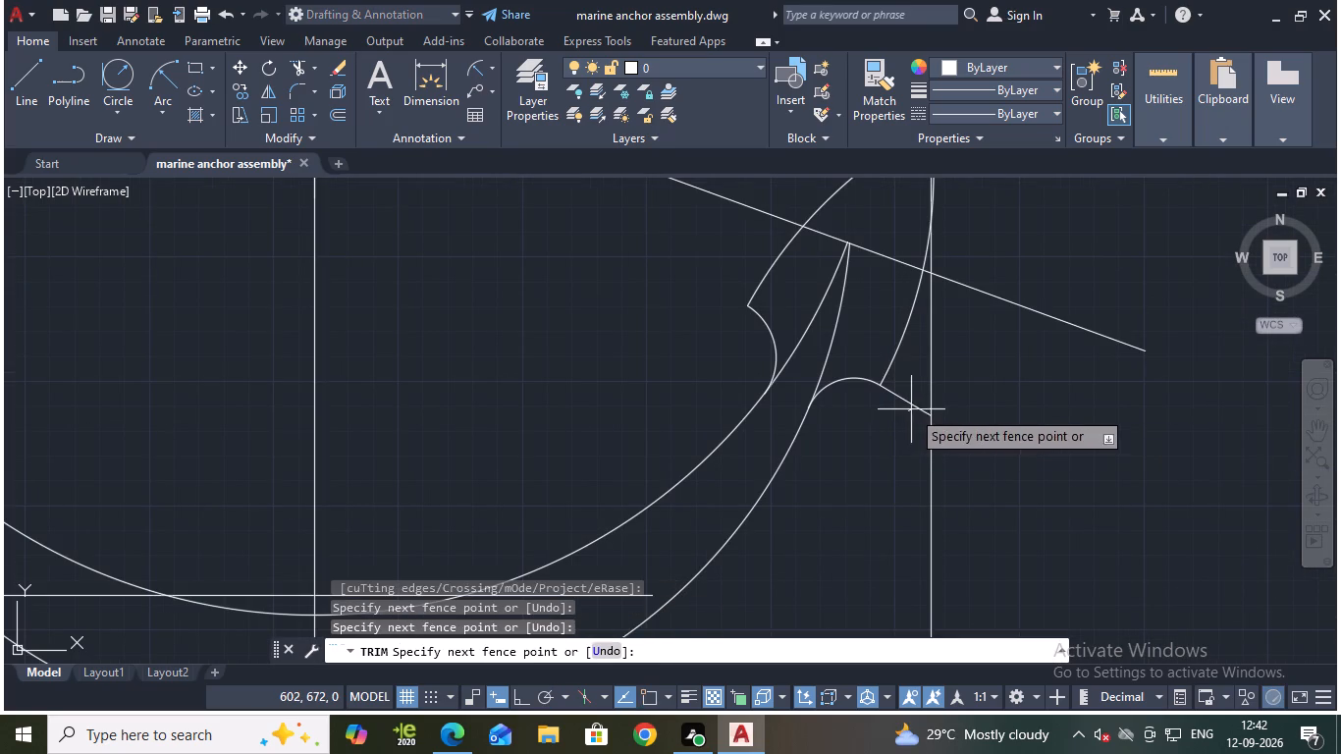
click(912, 409)
click(914, 404)
scroll(982, 408, down, 1)
key(Escape)
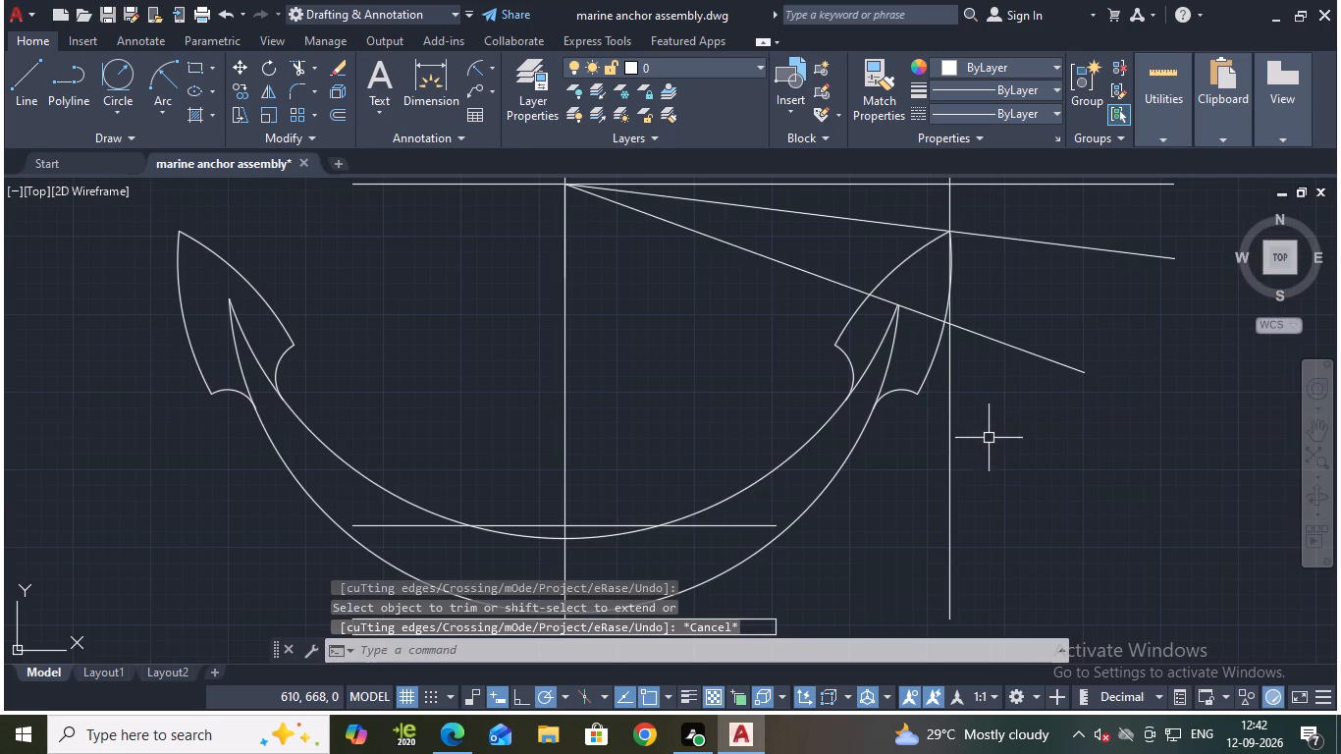
Save the marine anchor assembly drawing with the cleaned-up flukes.
scroll(1000, 479, down, 1)
middle_drag(1018, 487, 1100, 457)
middle_drag(871, 386, 809, 449)
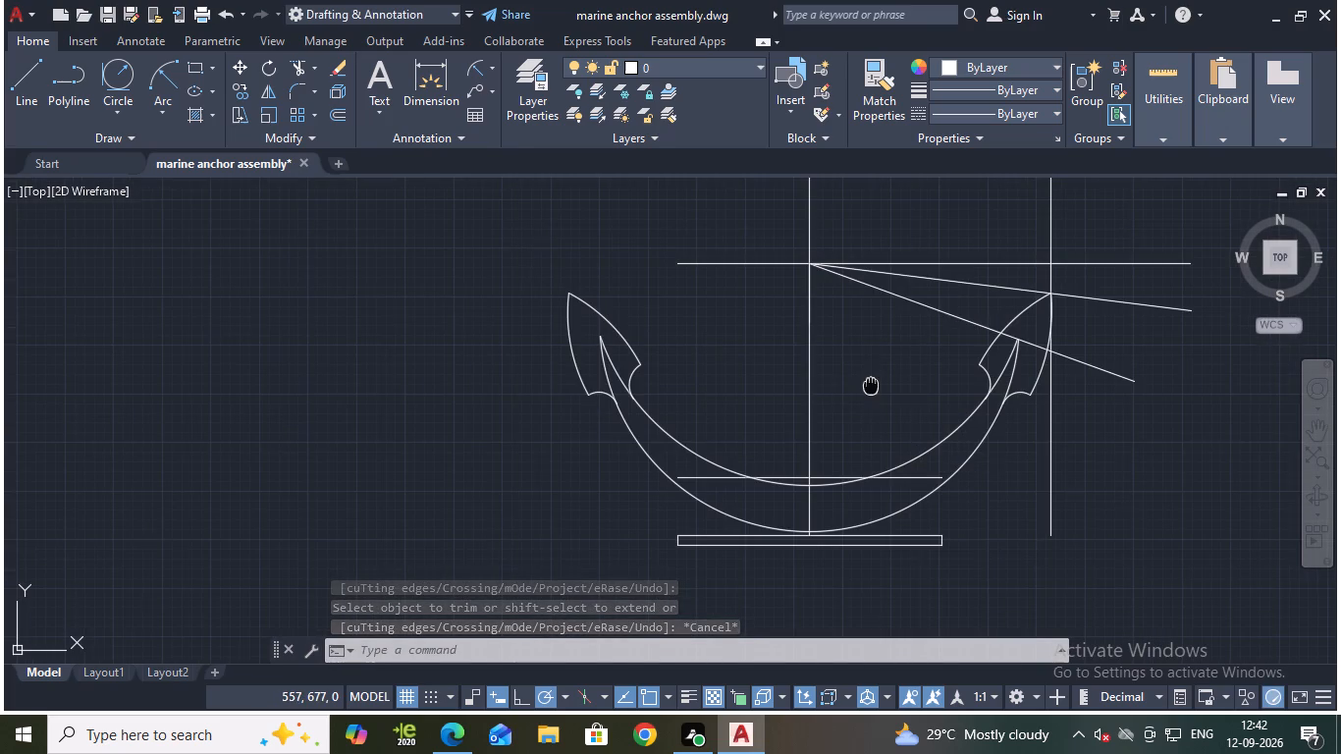
middle_drag(809, 449, 808, 449)
key(ctrl+s)
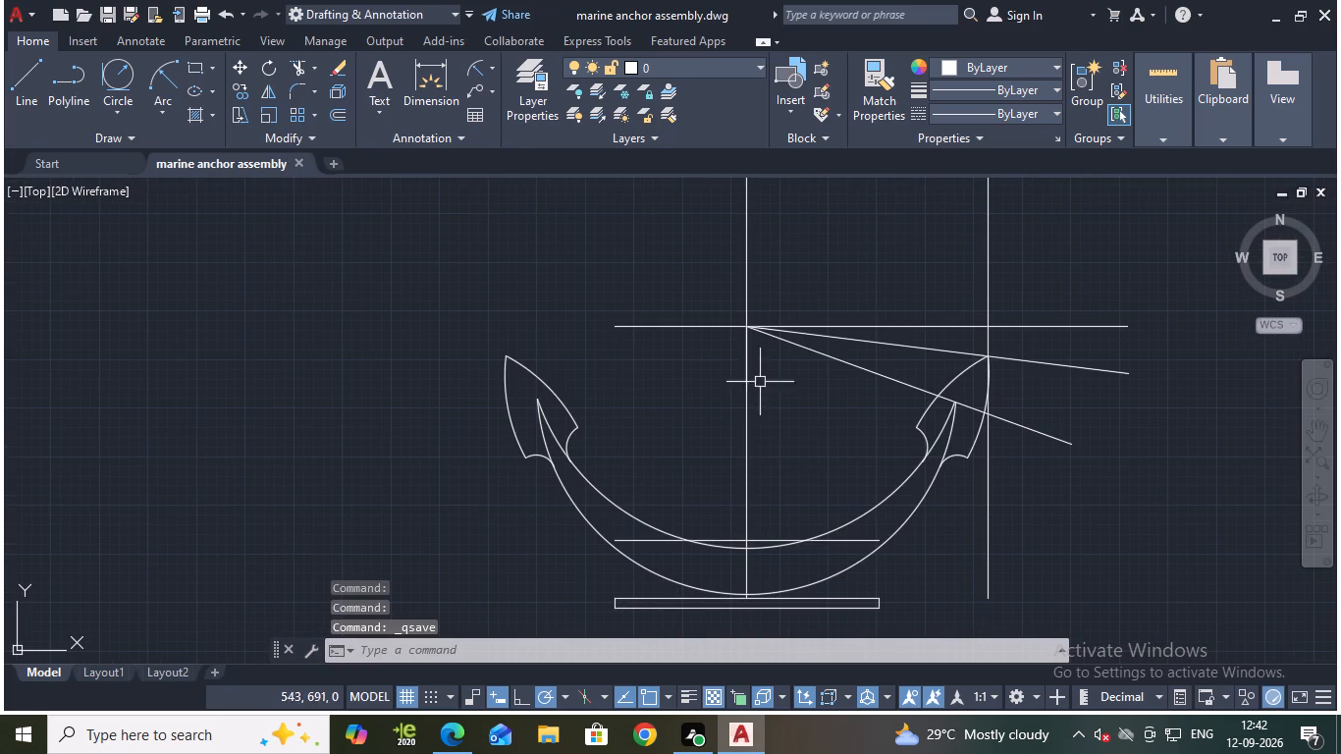
Offset the horizontal construction line through the sloping lines' origin 30 mm upward.
middle_drag(880, 265, 846, 410)
scroll(838, 410, up, 1)
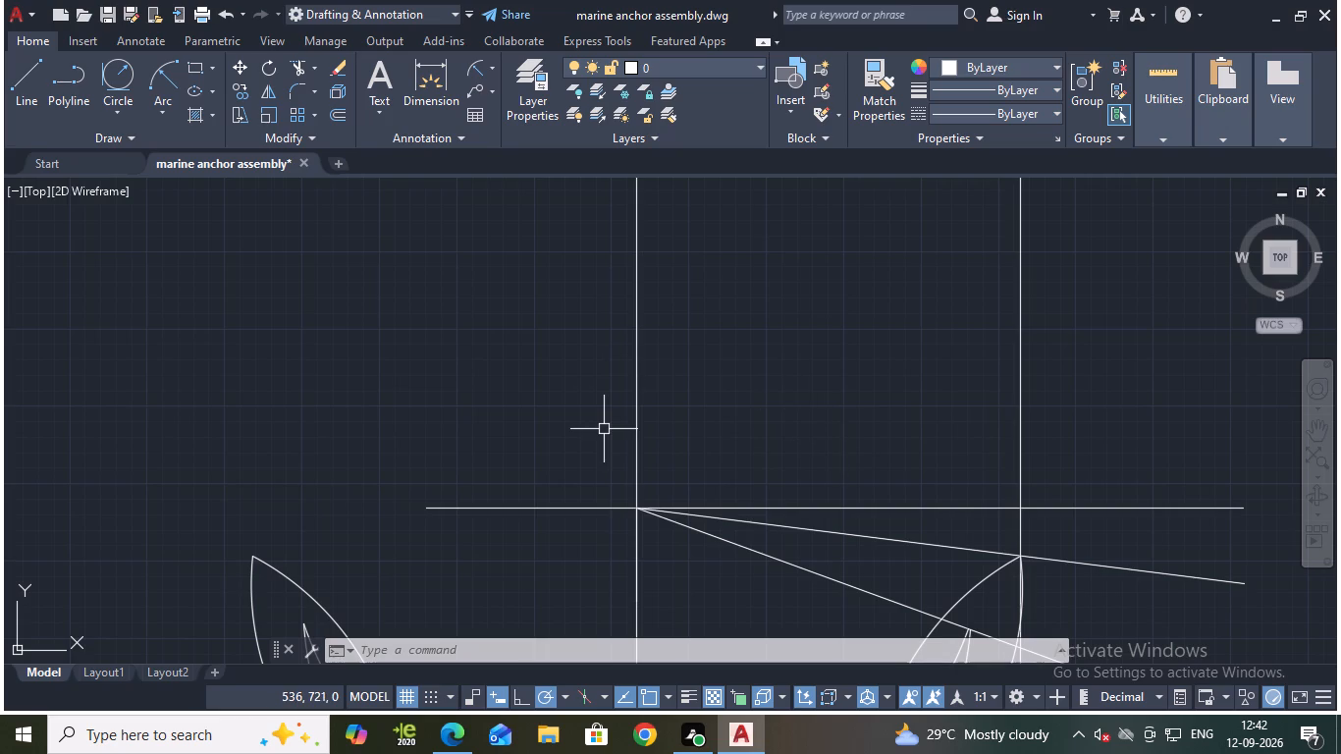
key(o)
key(Return)
key(Return)
click(556, 511)
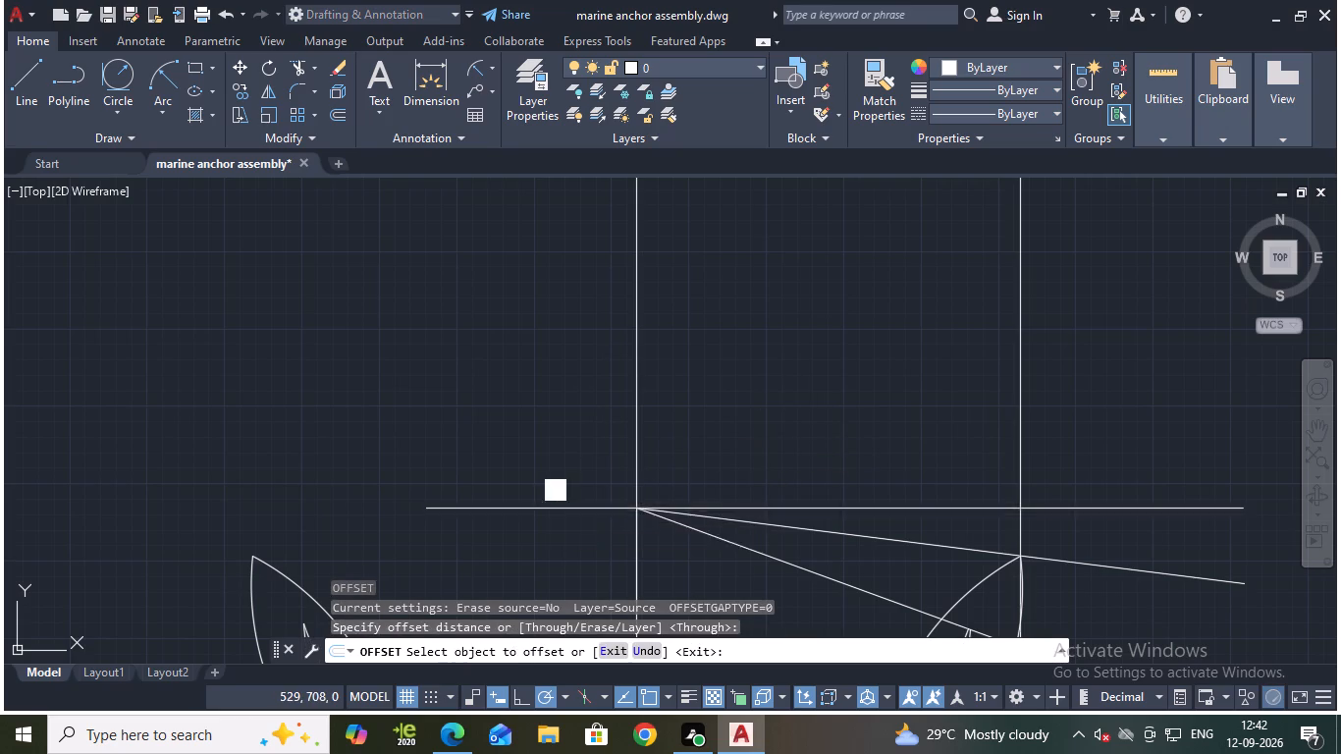
scroll(579, 309, down, 1)
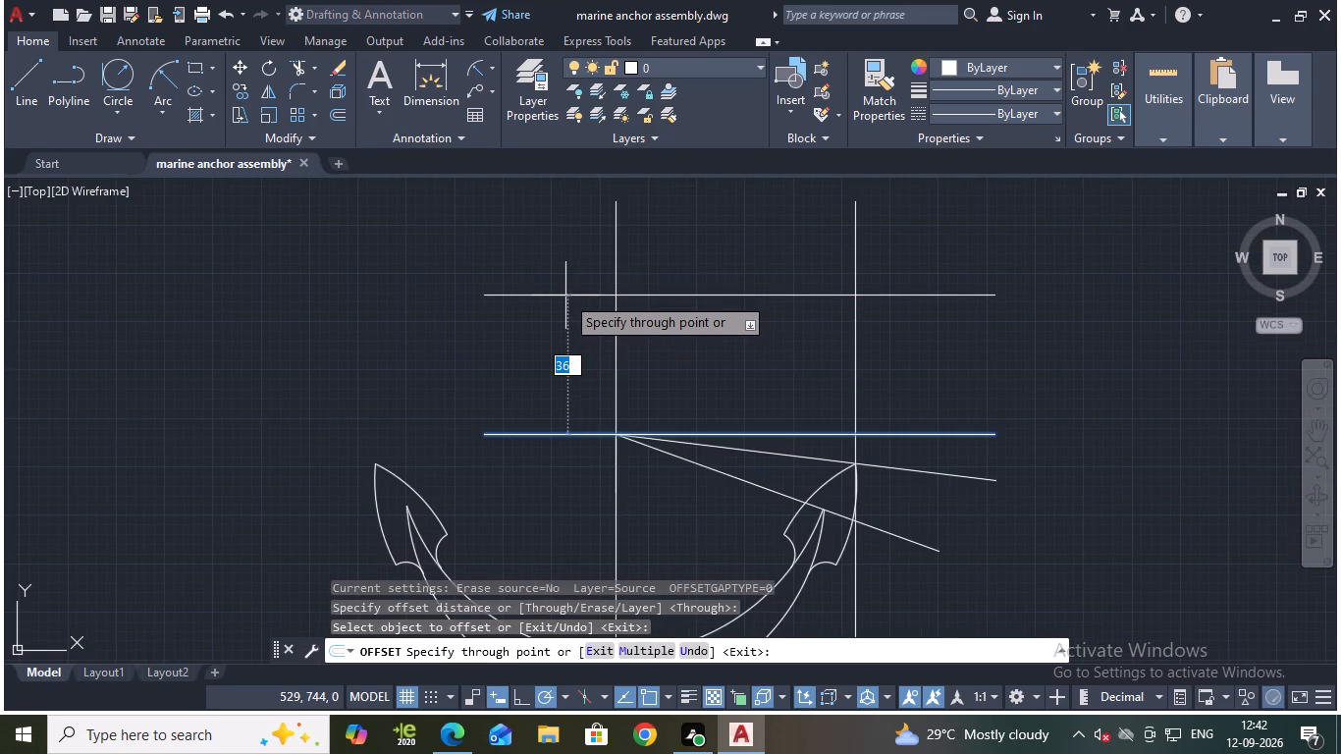
text(30)
key(Return)
scroll(613, 301, up, 1)
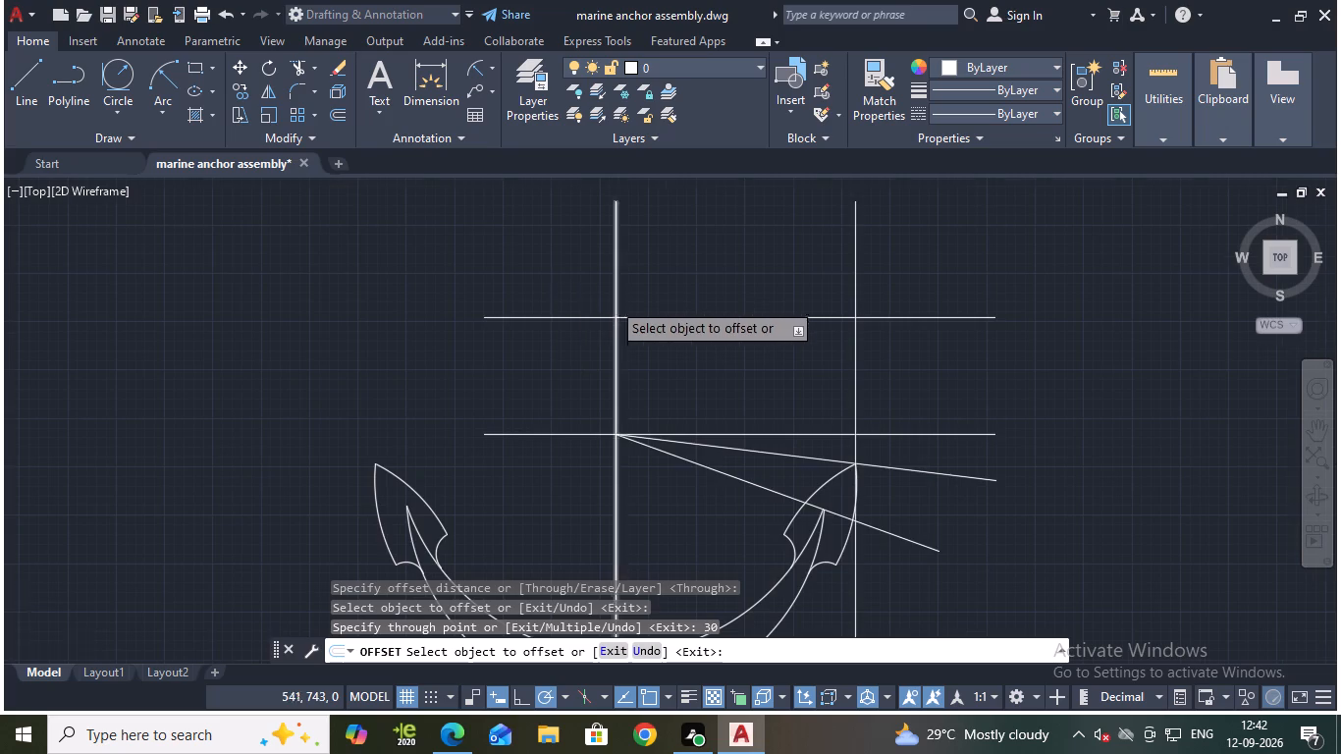
scroll(712, 334, up, 1)
middle_drag(658, 288, 717, 307)
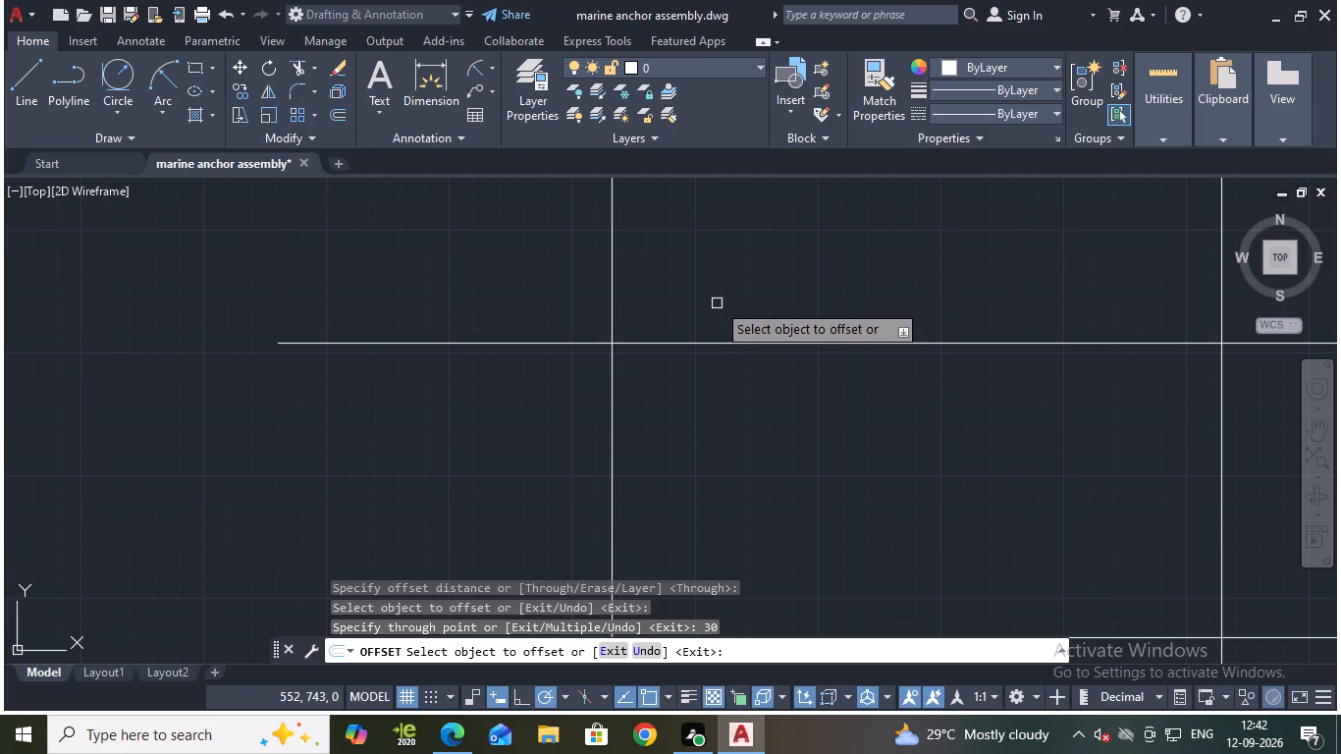
scroll(745, 287, down, 1)
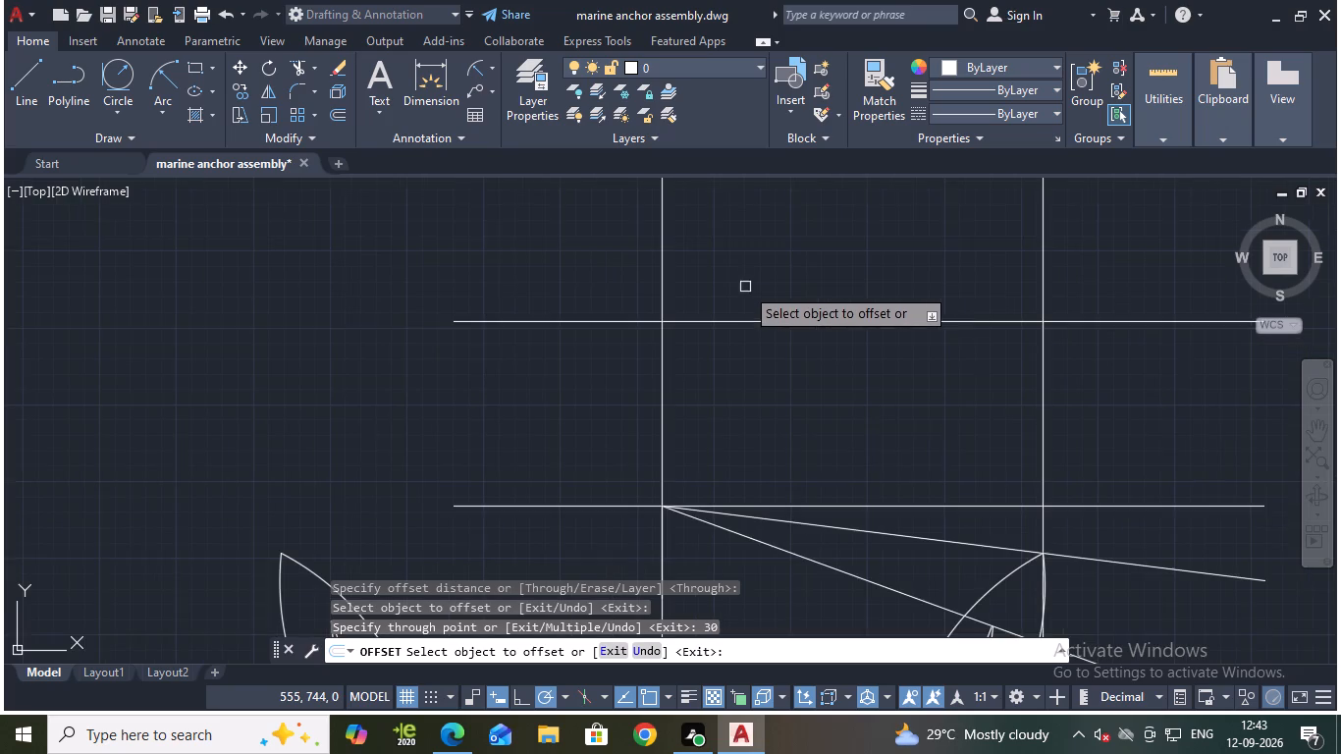
middle_drag(796, 283, 778, 324)
key(Escape)
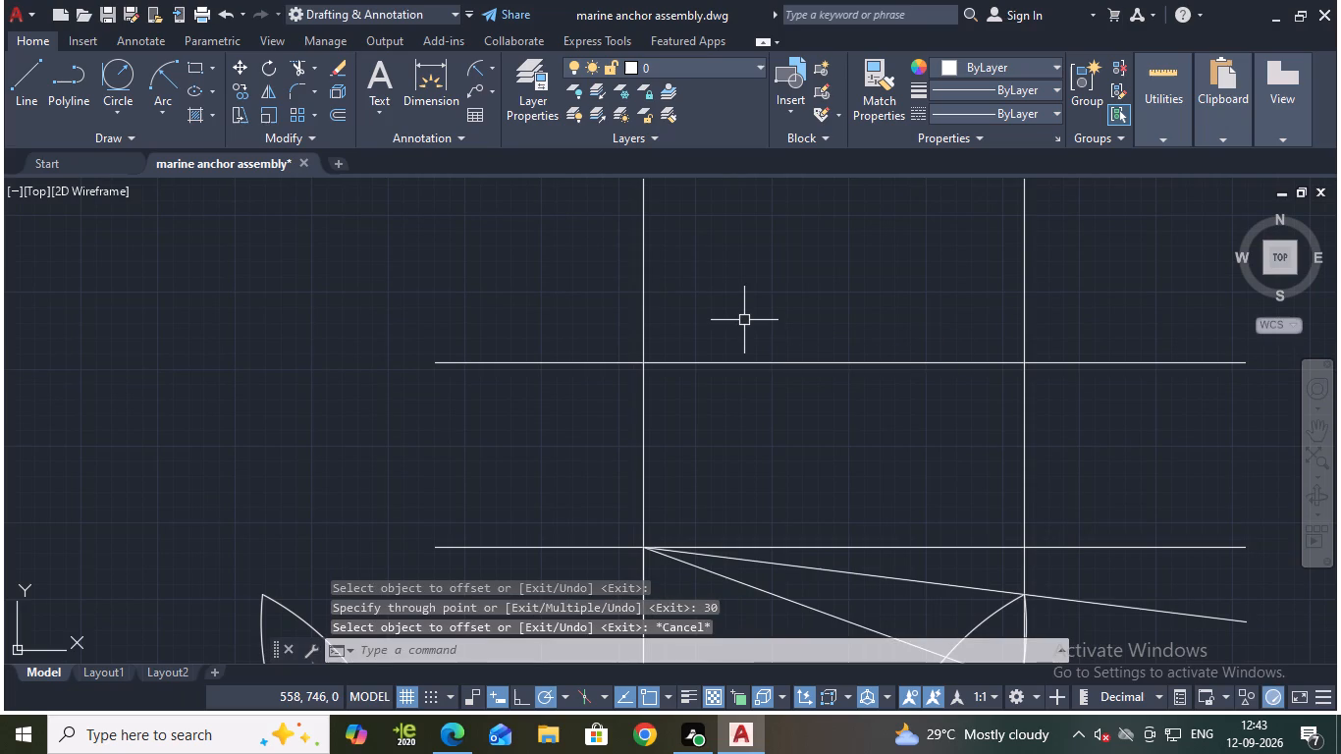
Offset the uppermost horizontal construction line 21 mm upward.
key(o)
key(Return)
key(Return)
click(700, 361)
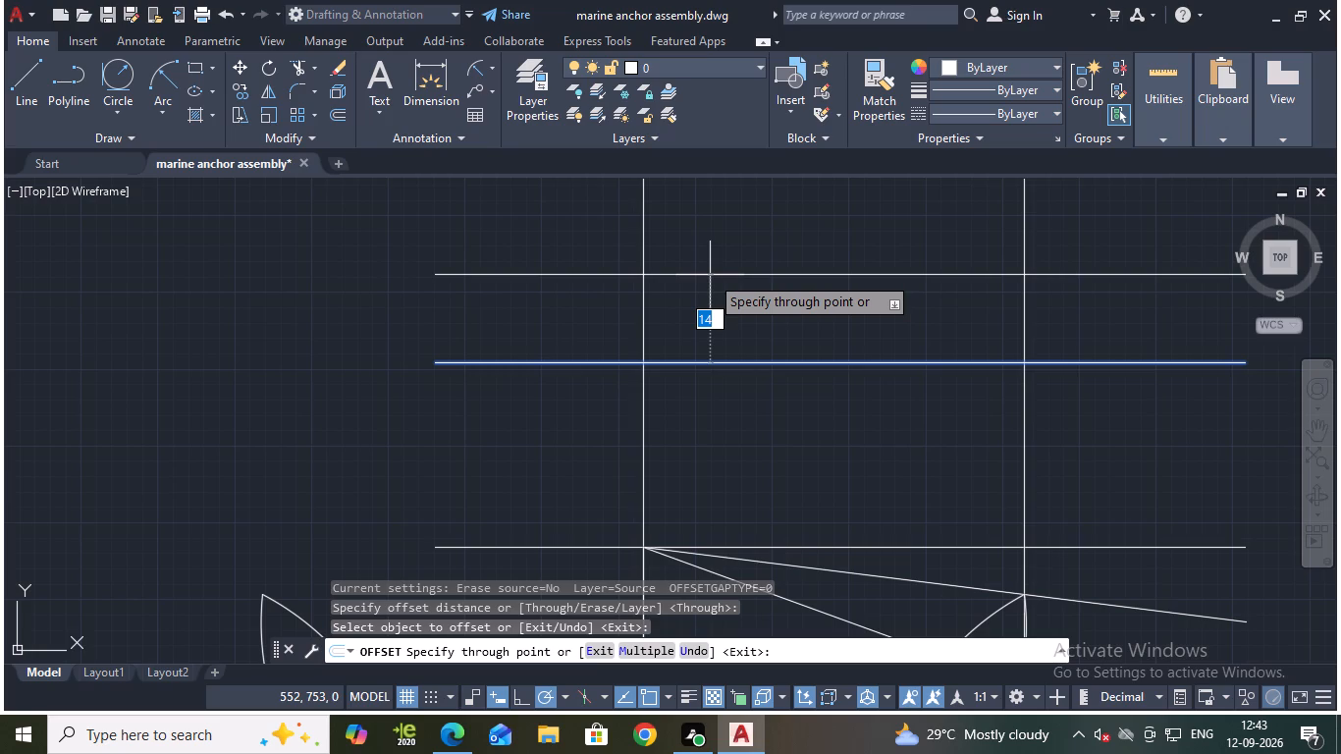
text(21)
key(Return)
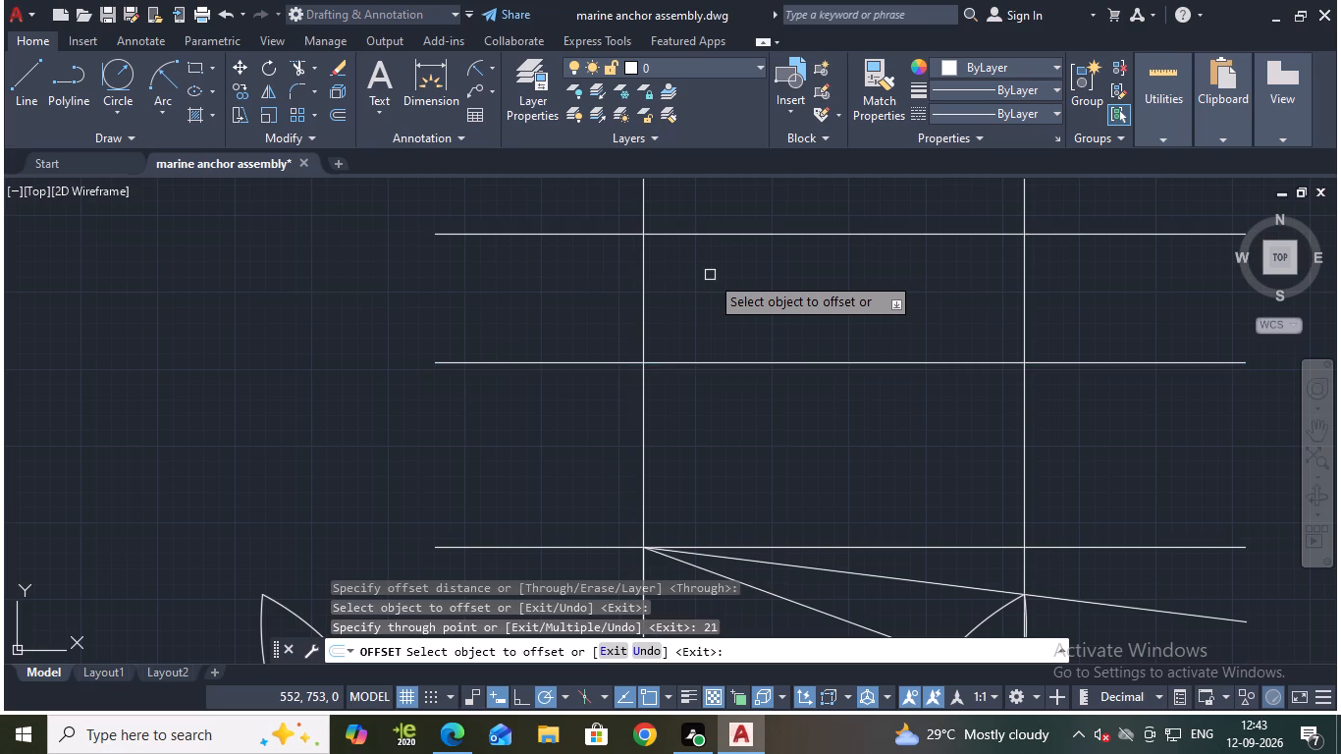
key(Escape)
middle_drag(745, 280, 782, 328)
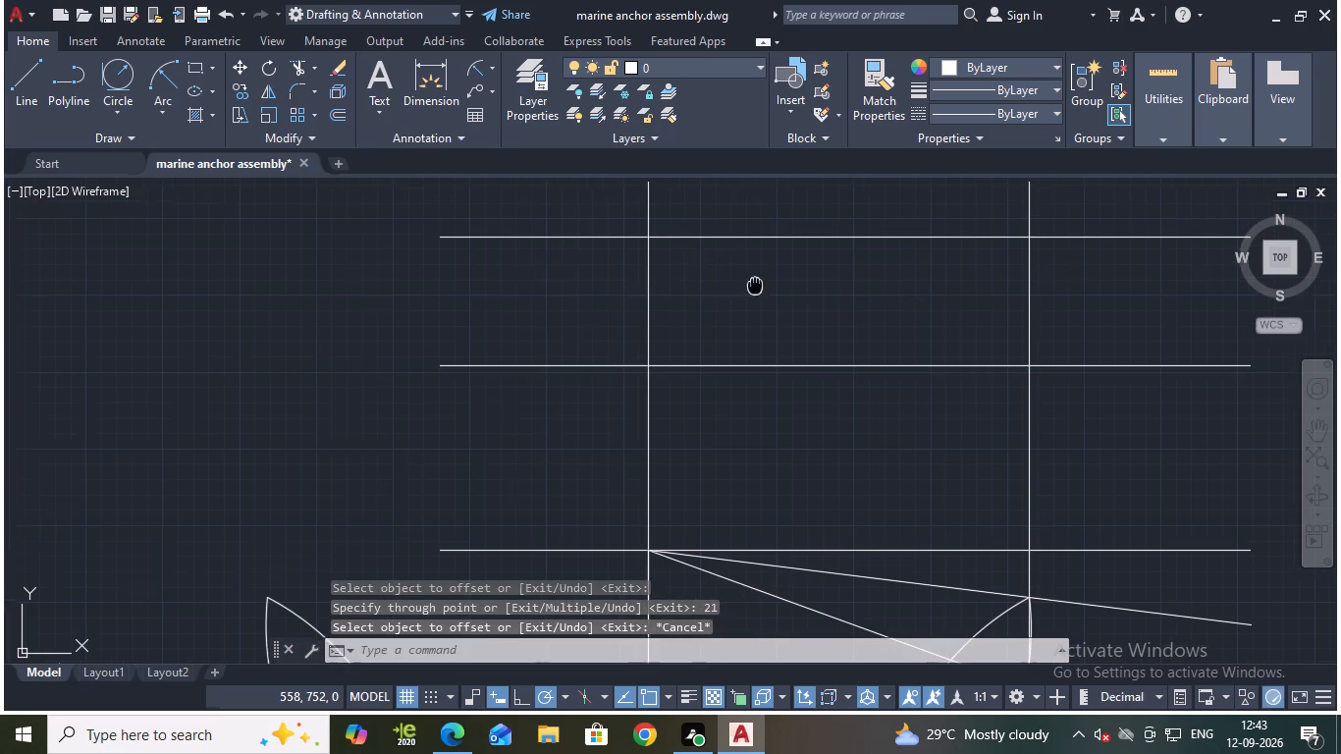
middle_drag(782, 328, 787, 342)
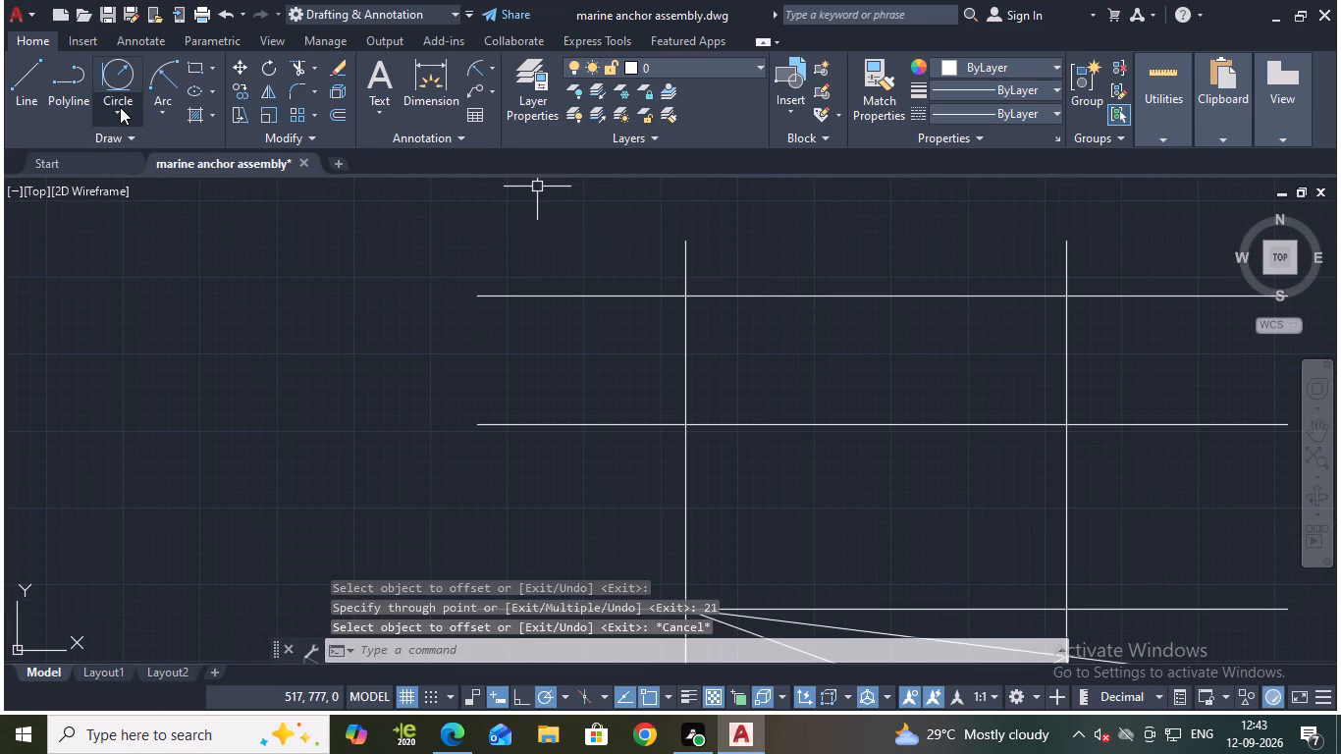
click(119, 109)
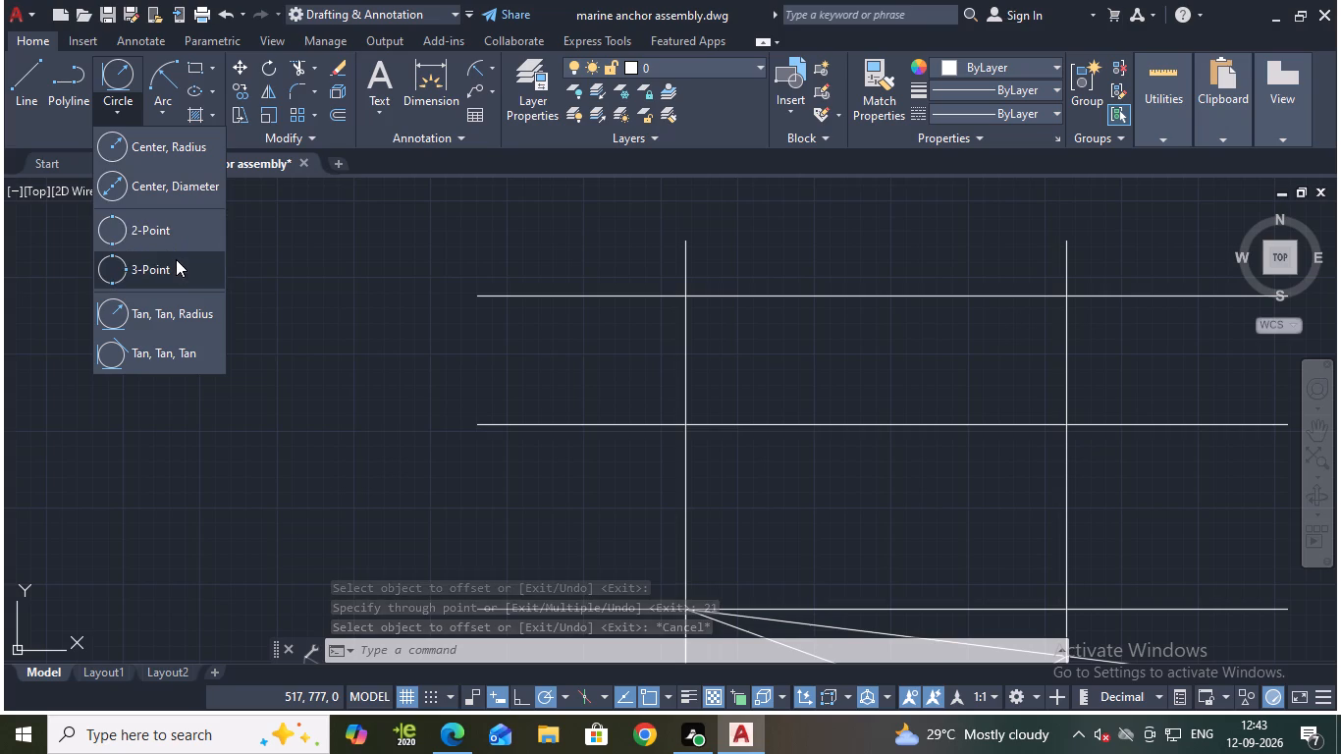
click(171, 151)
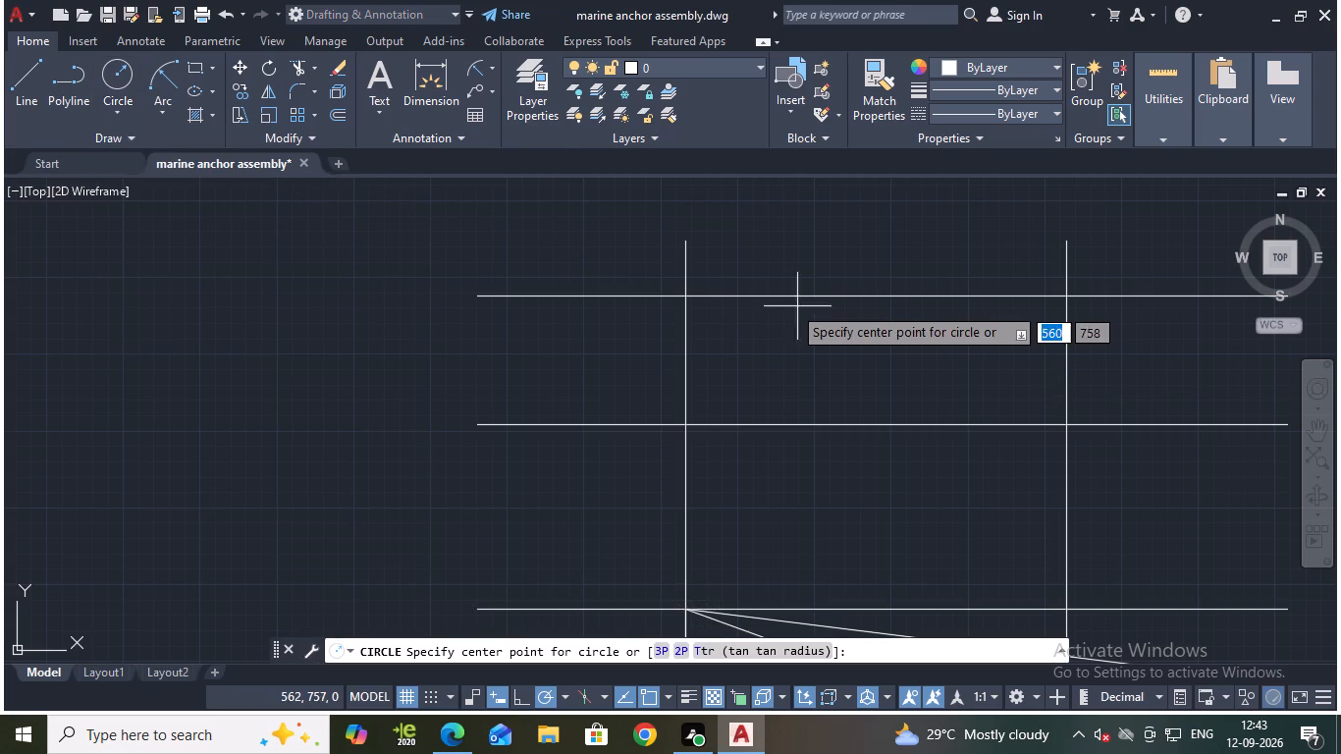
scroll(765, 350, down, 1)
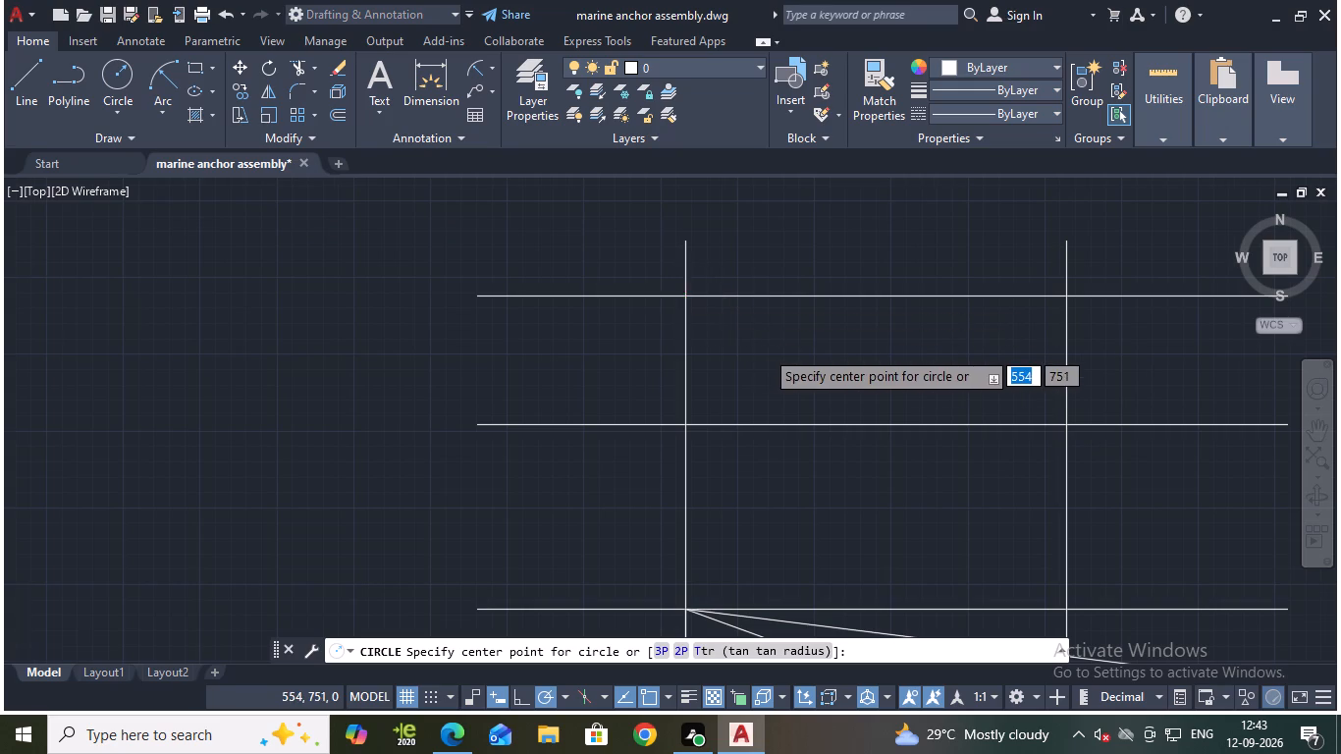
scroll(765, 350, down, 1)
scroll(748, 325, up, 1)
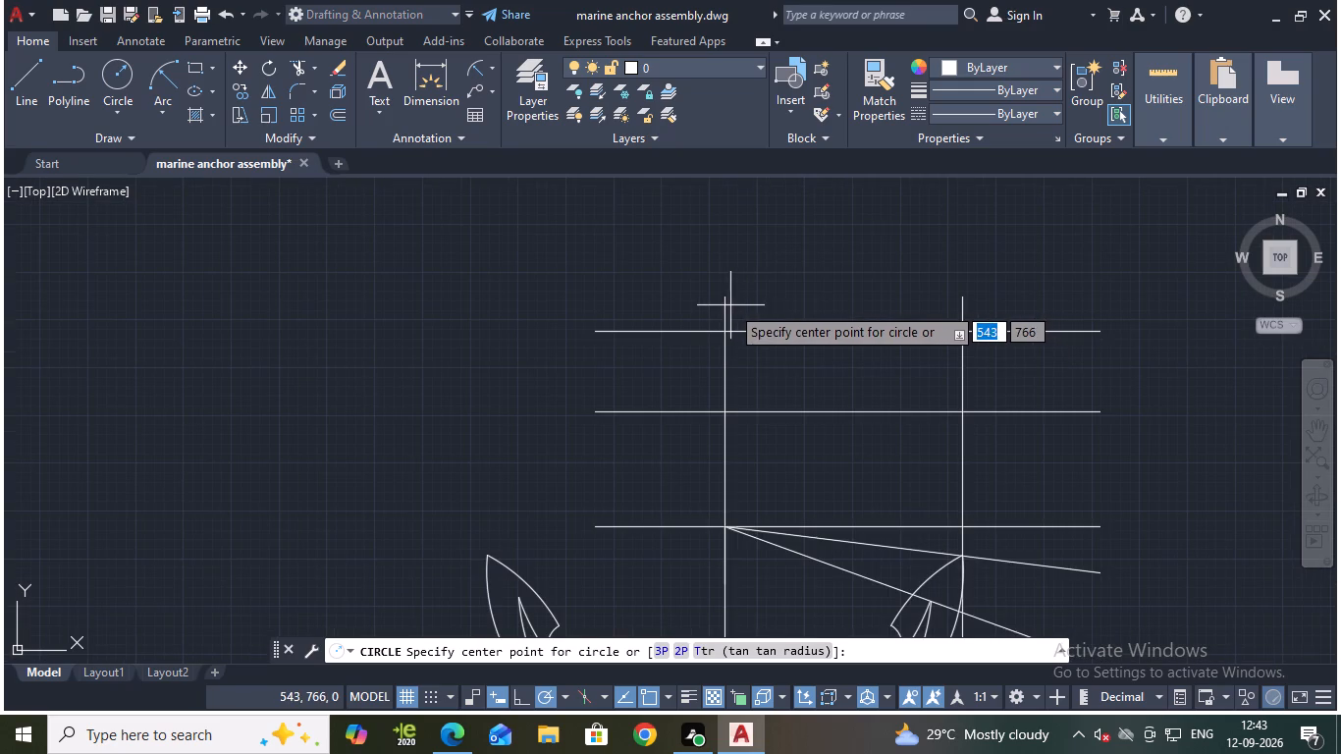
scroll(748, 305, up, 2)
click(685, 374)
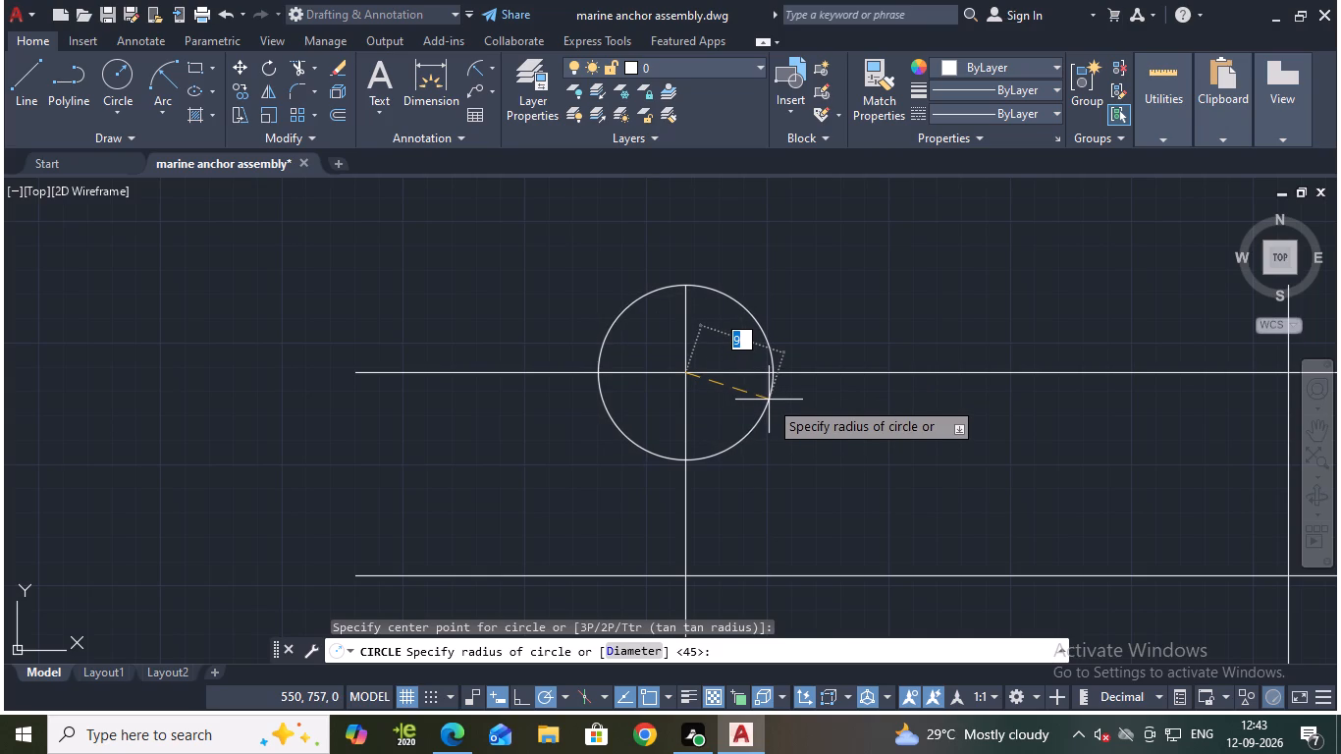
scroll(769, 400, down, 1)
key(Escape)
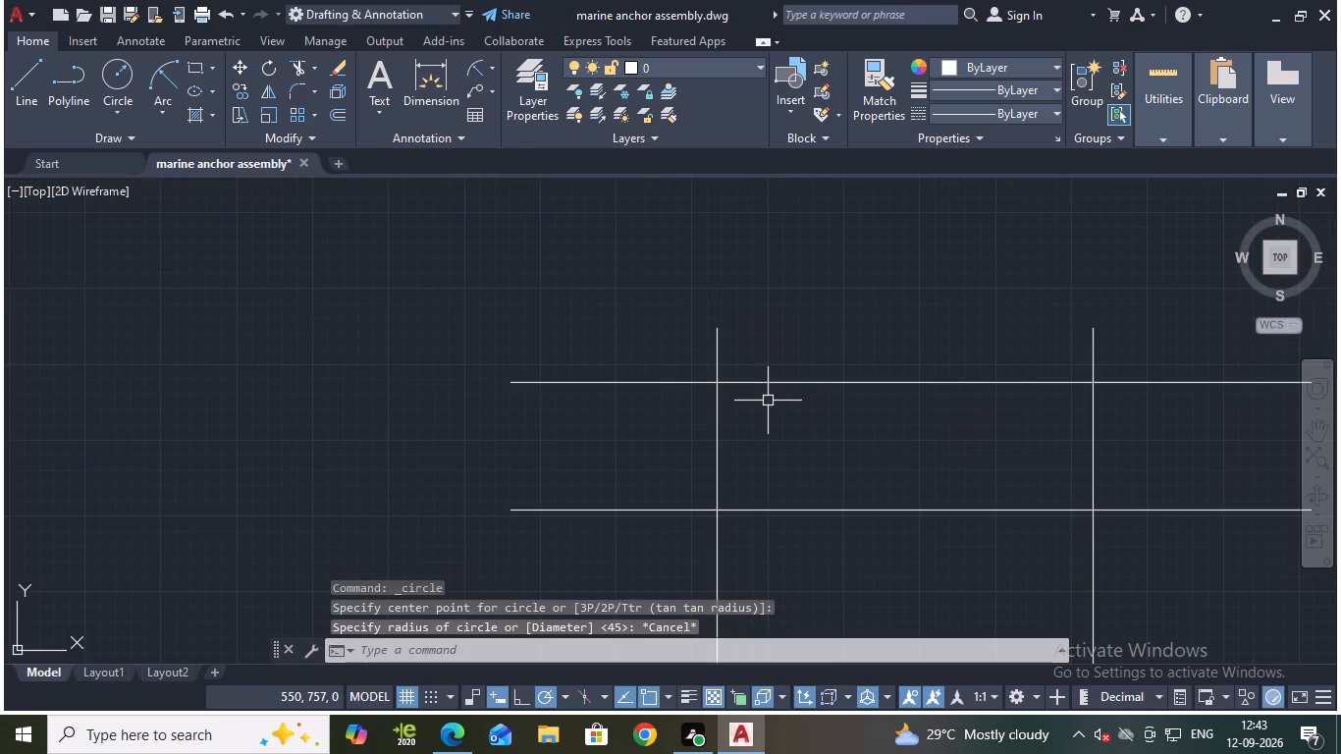
Save the marine anchor assembly drawing with the added horizontal construction lines.
key(ctrl+s)
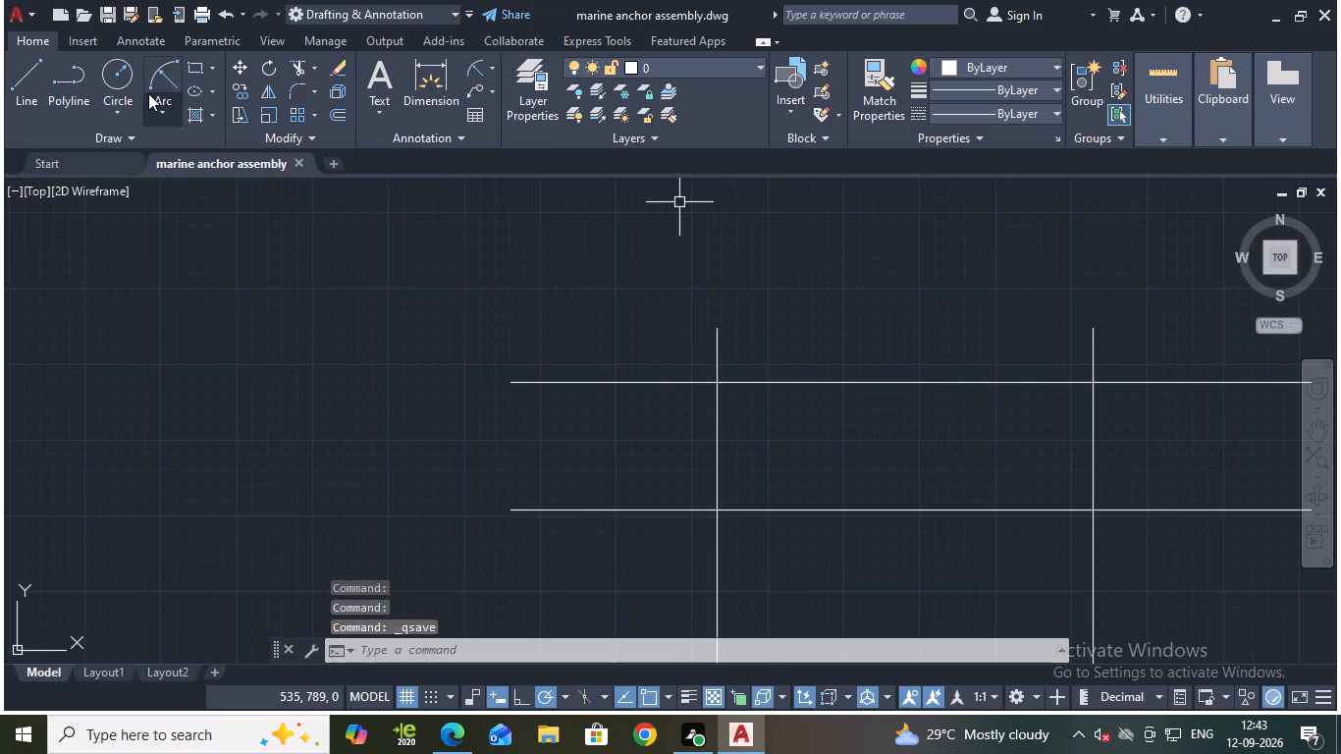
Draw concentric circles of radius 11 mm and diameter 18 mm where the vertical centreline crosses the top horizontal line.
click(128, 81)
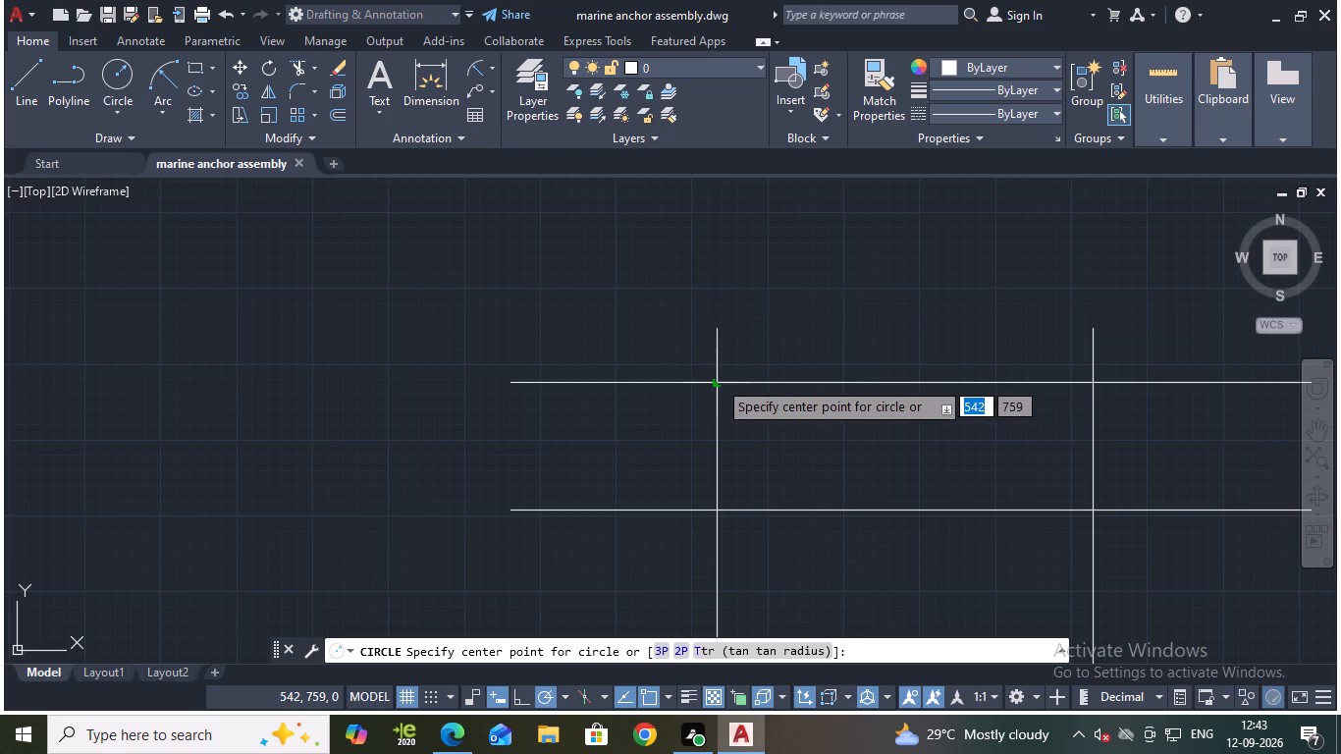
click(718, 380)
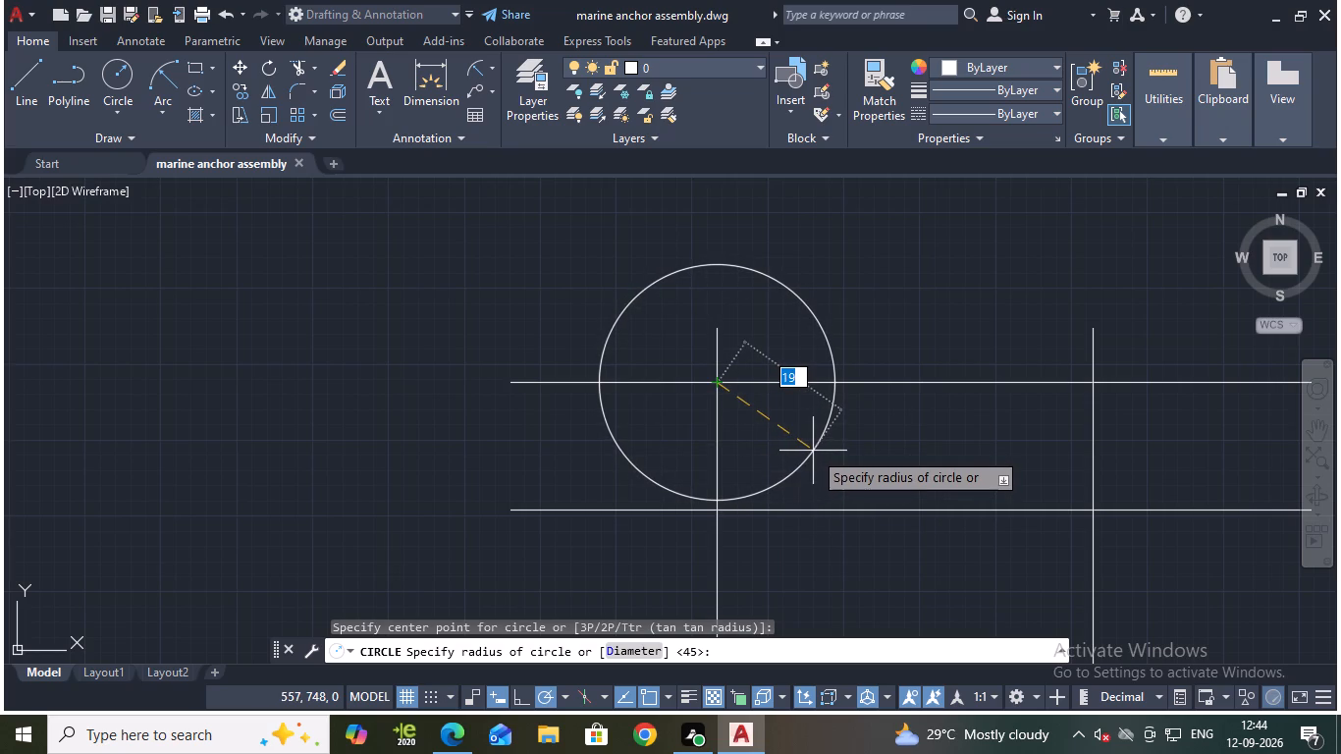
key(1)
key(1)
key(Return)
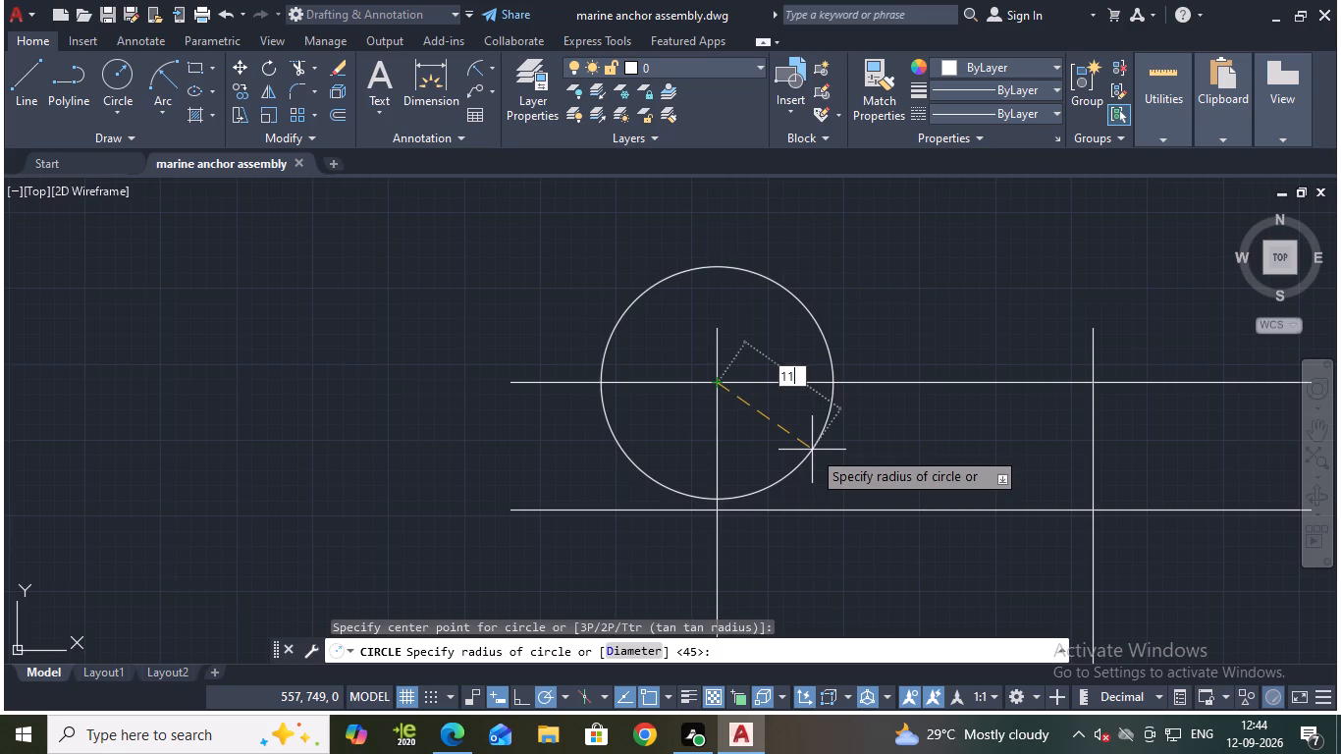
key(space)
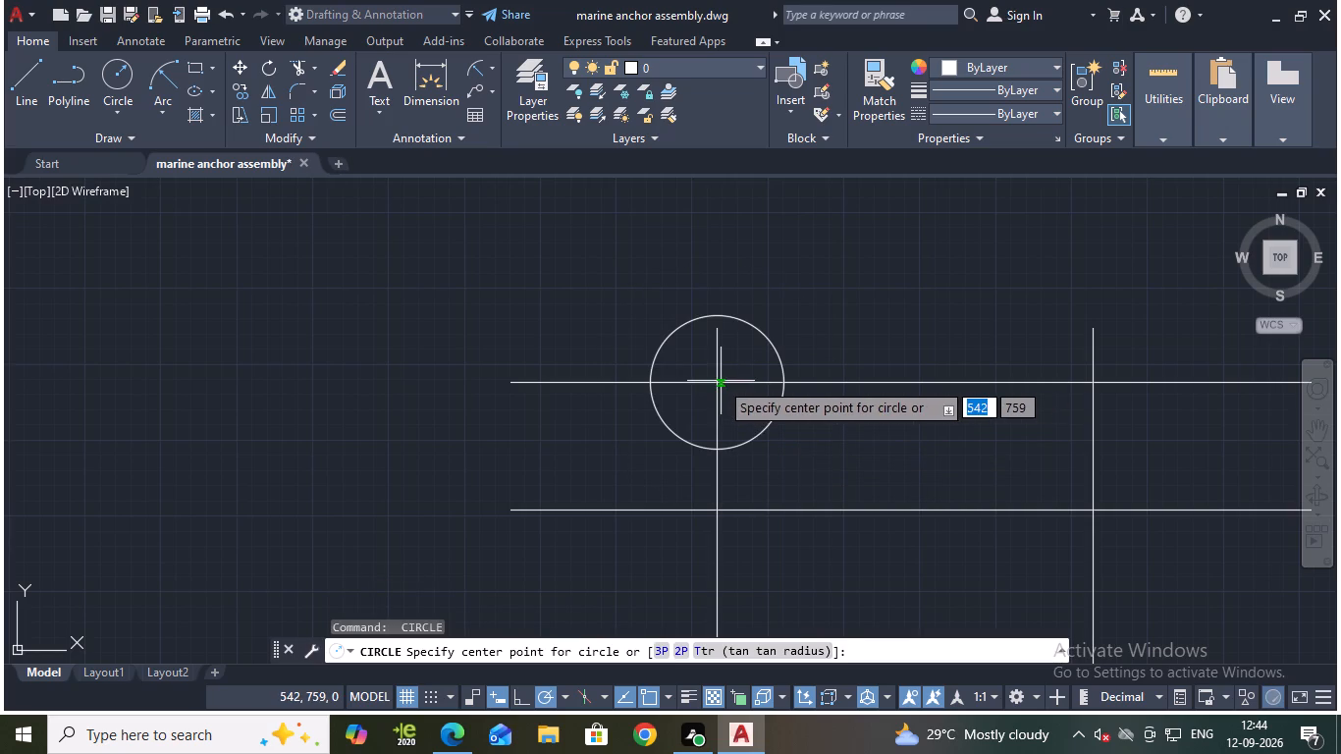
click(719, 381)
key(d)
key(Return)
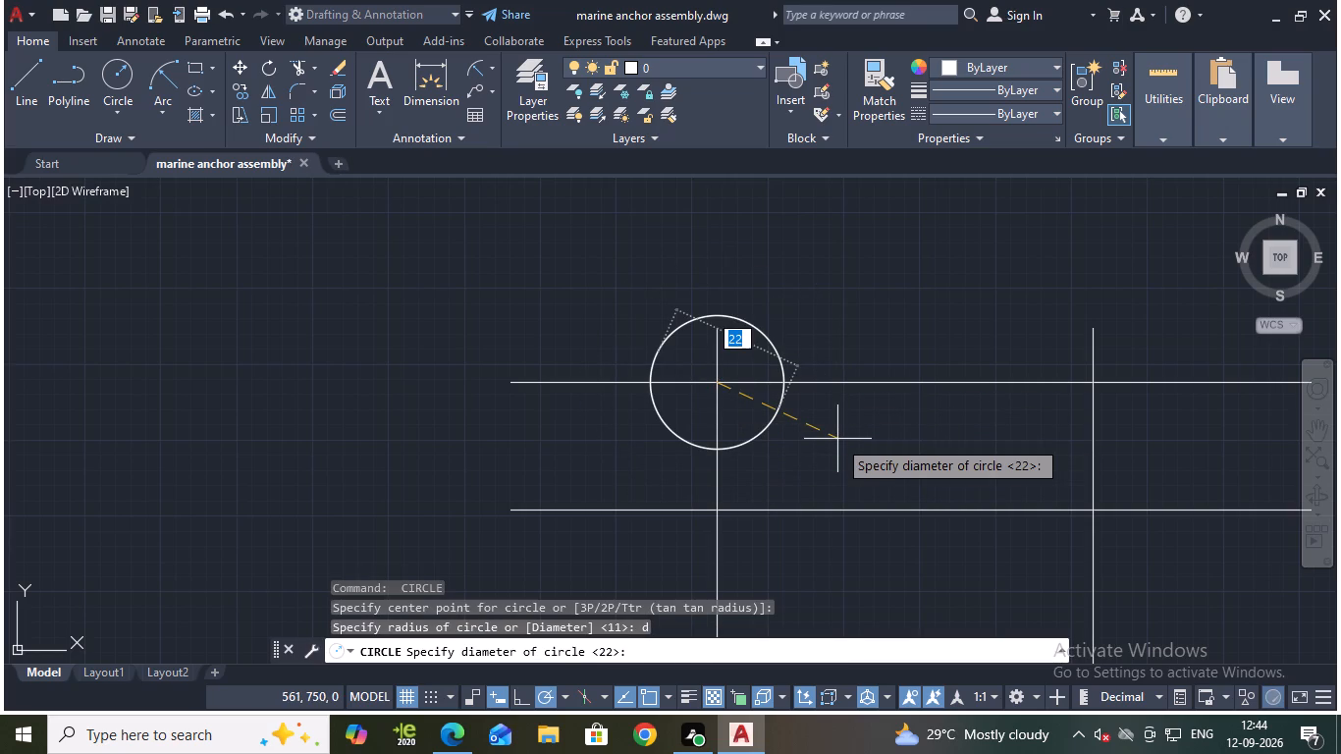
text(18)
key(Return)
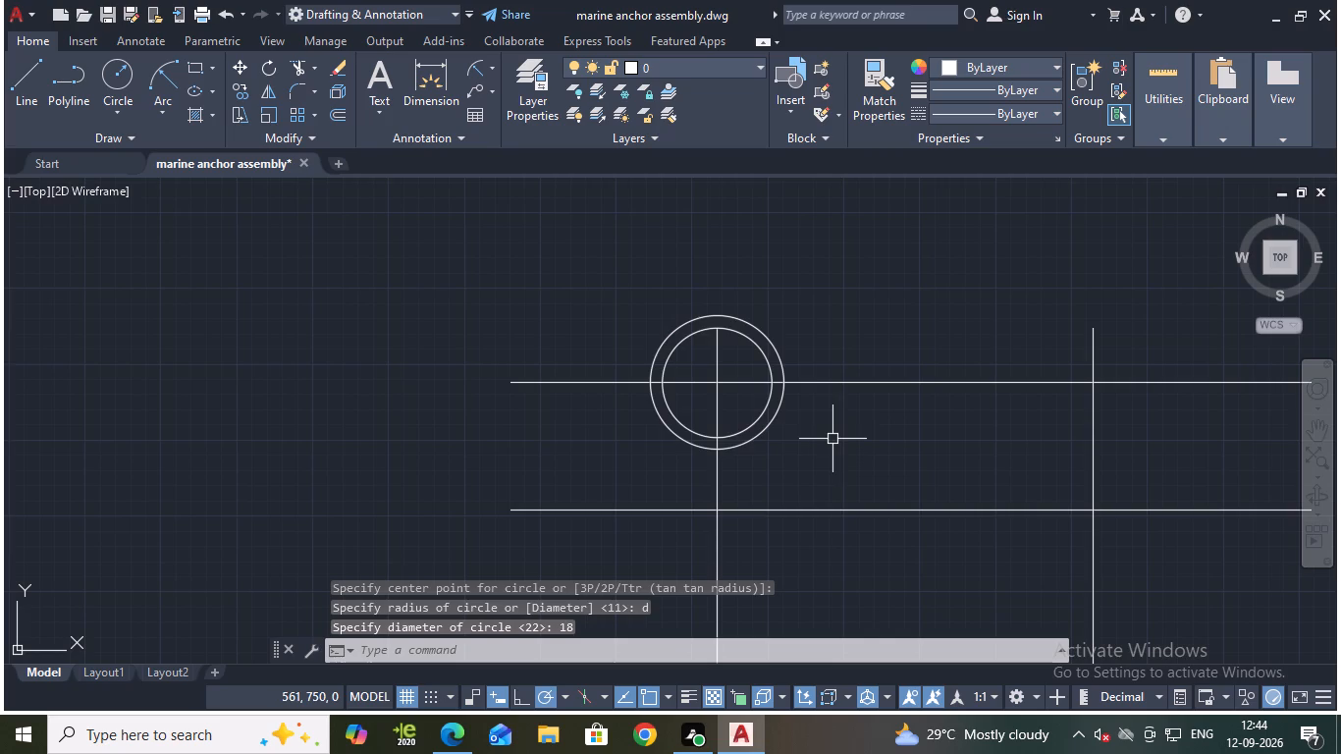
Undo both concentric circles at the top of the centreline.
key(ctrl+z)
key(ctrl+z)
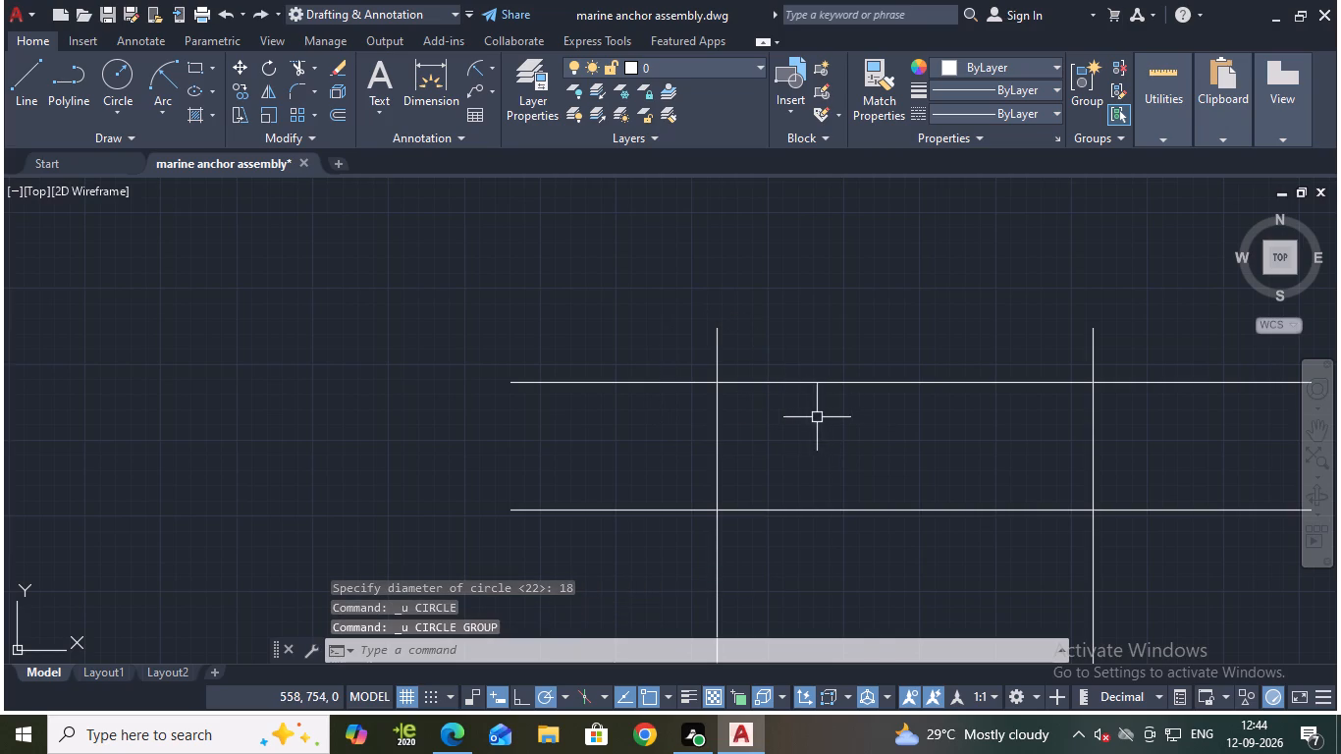
Draw an 11 mm diameter circle centred where the vertical centreline crosses the top horizontal construction line.
click(113, 110)
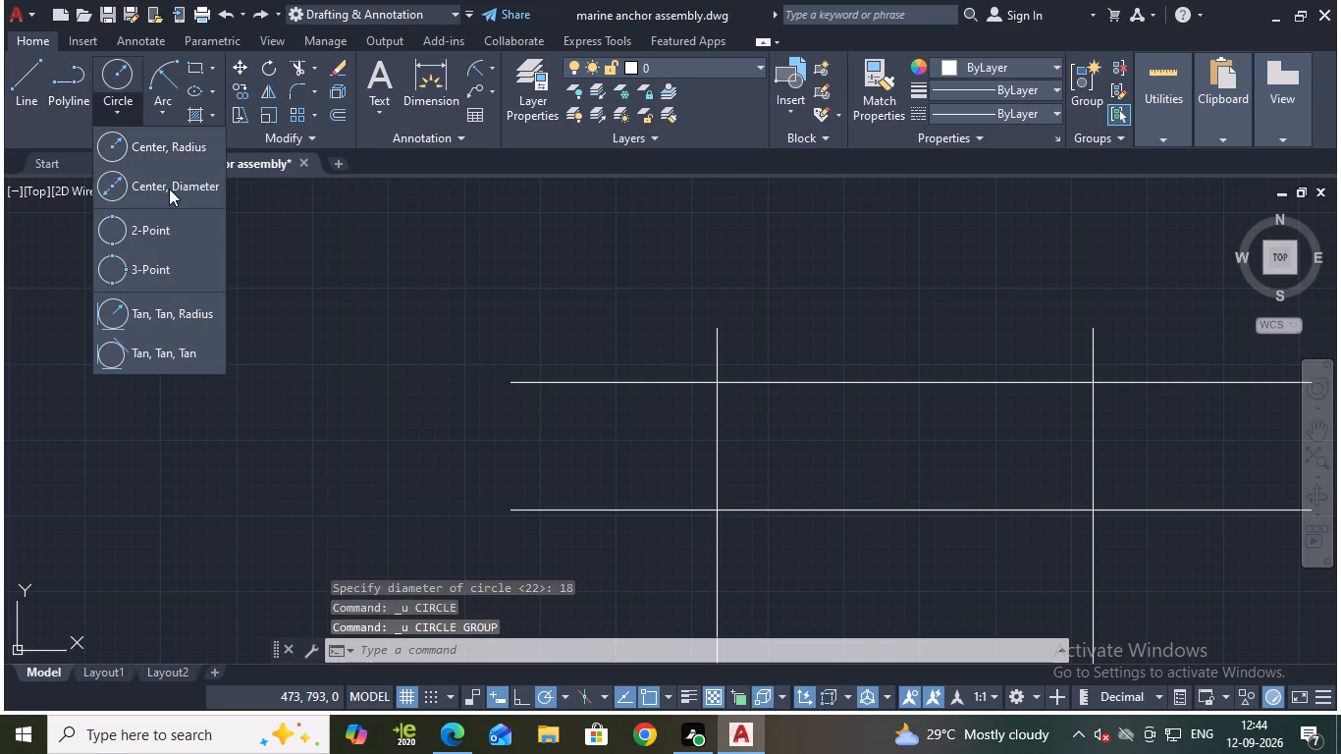
click(176, 190)
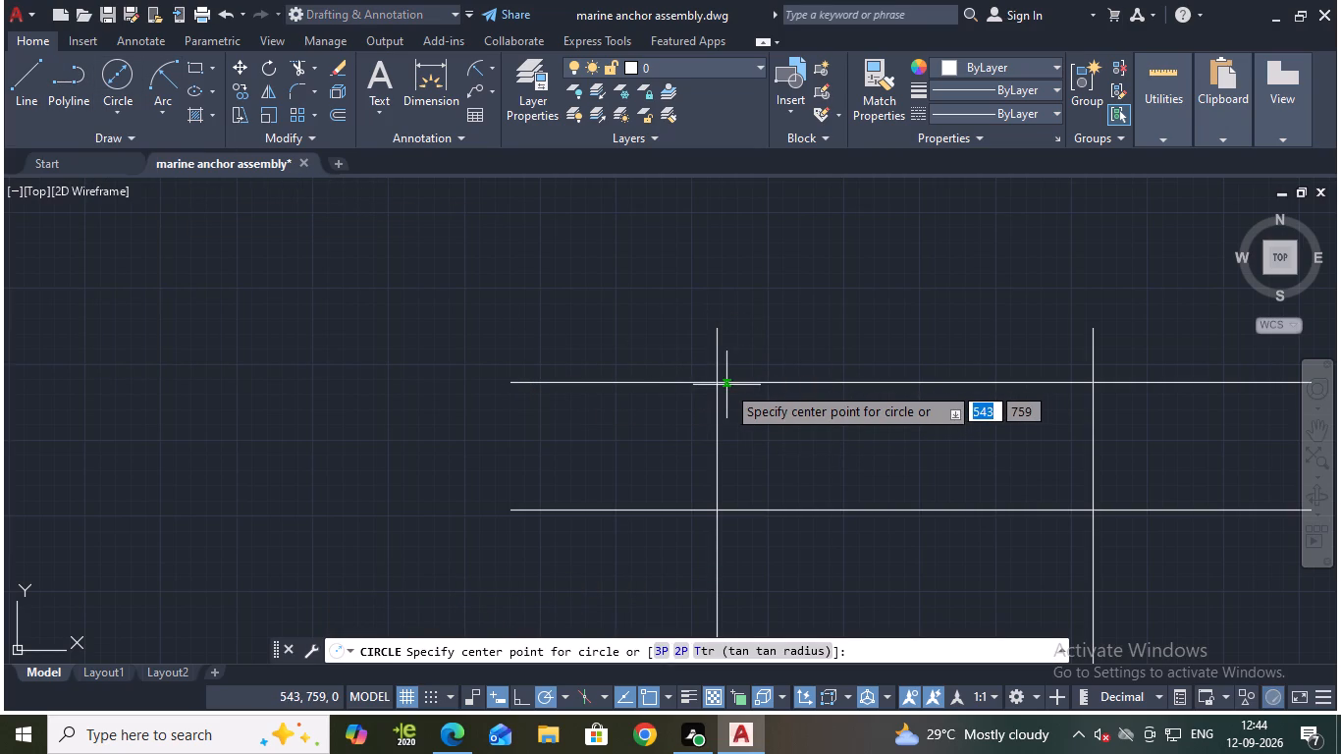
click(718, 384)
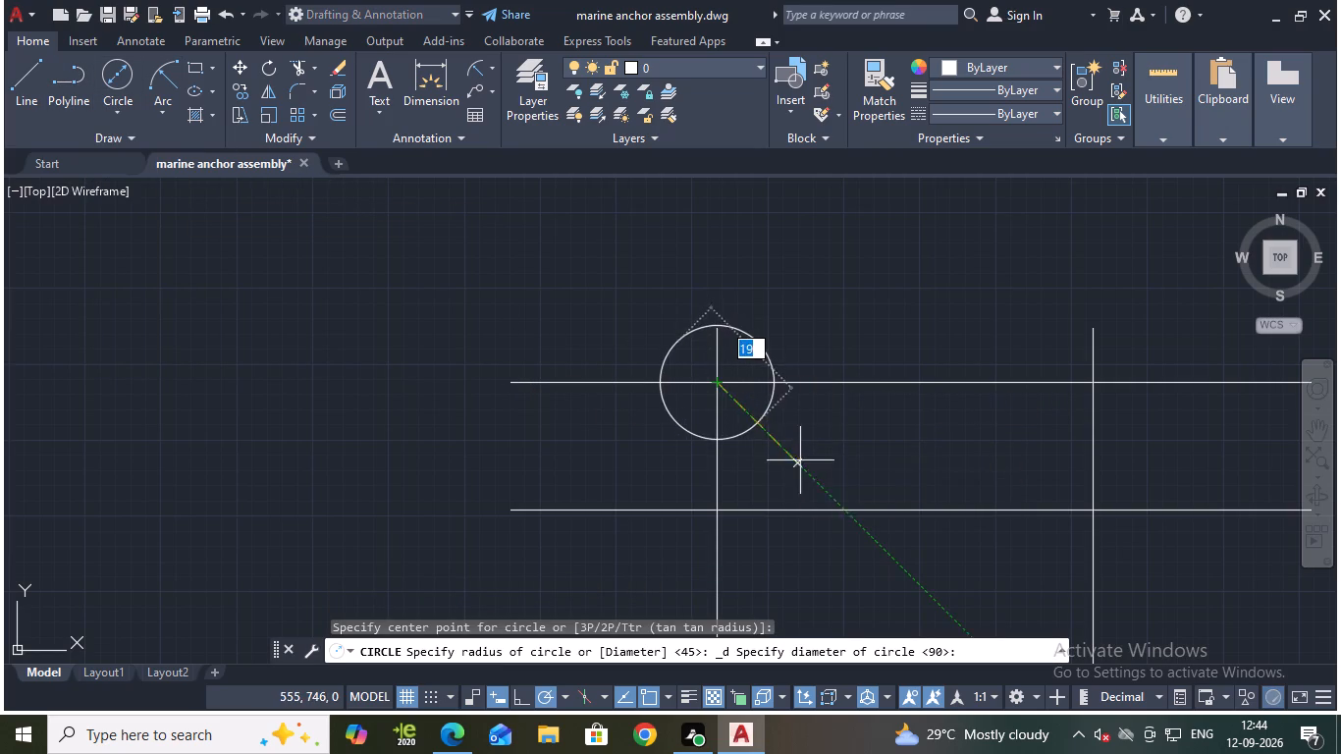
key(d)
key(Return)
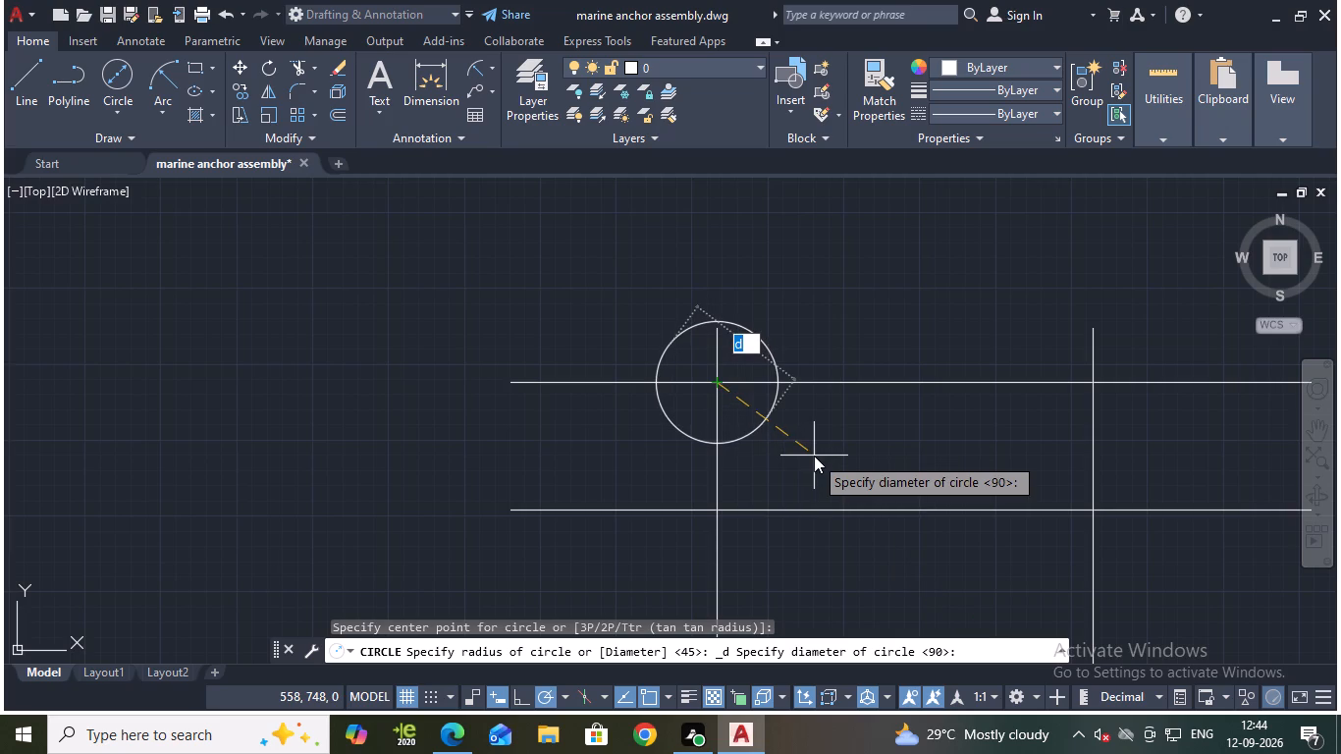
text(11)
key(Return)
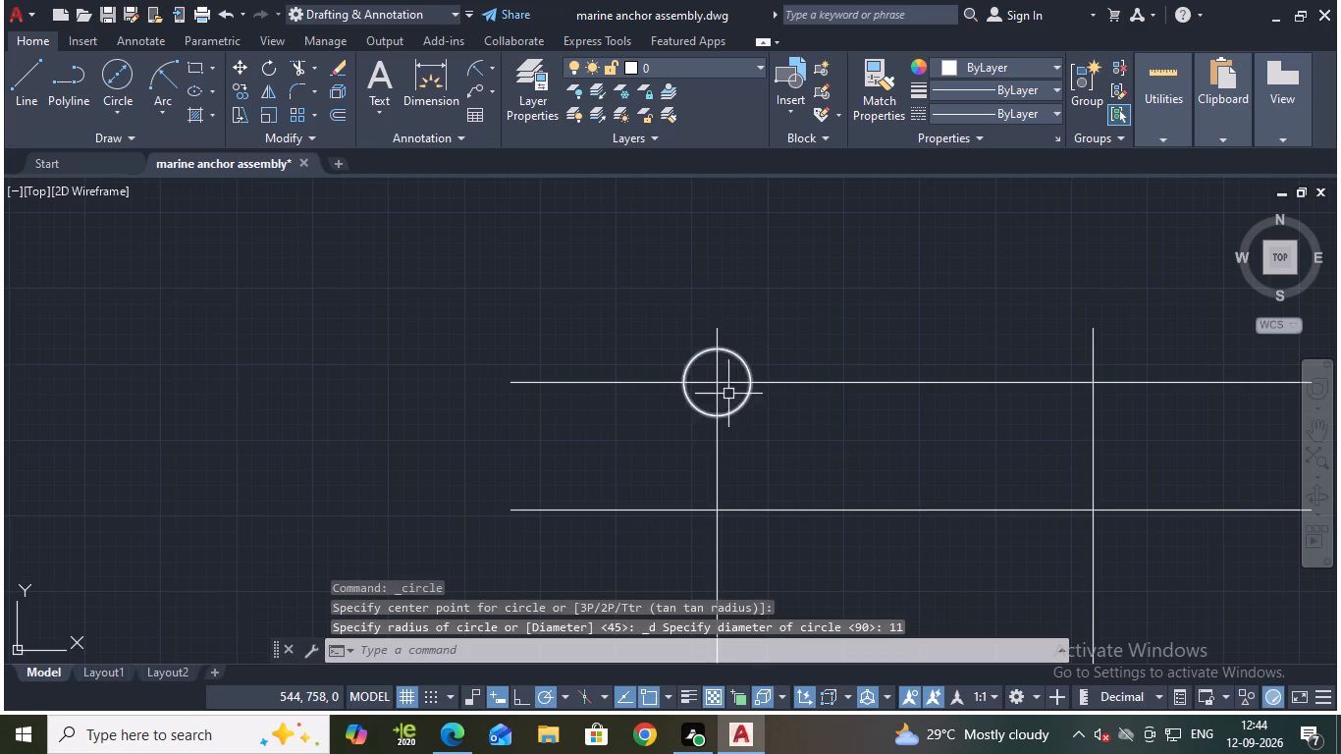
Draw a concentric 18 mm diameter circle around the 11 mm circle at the top of the centreline.
key(space)
click(719, 382)
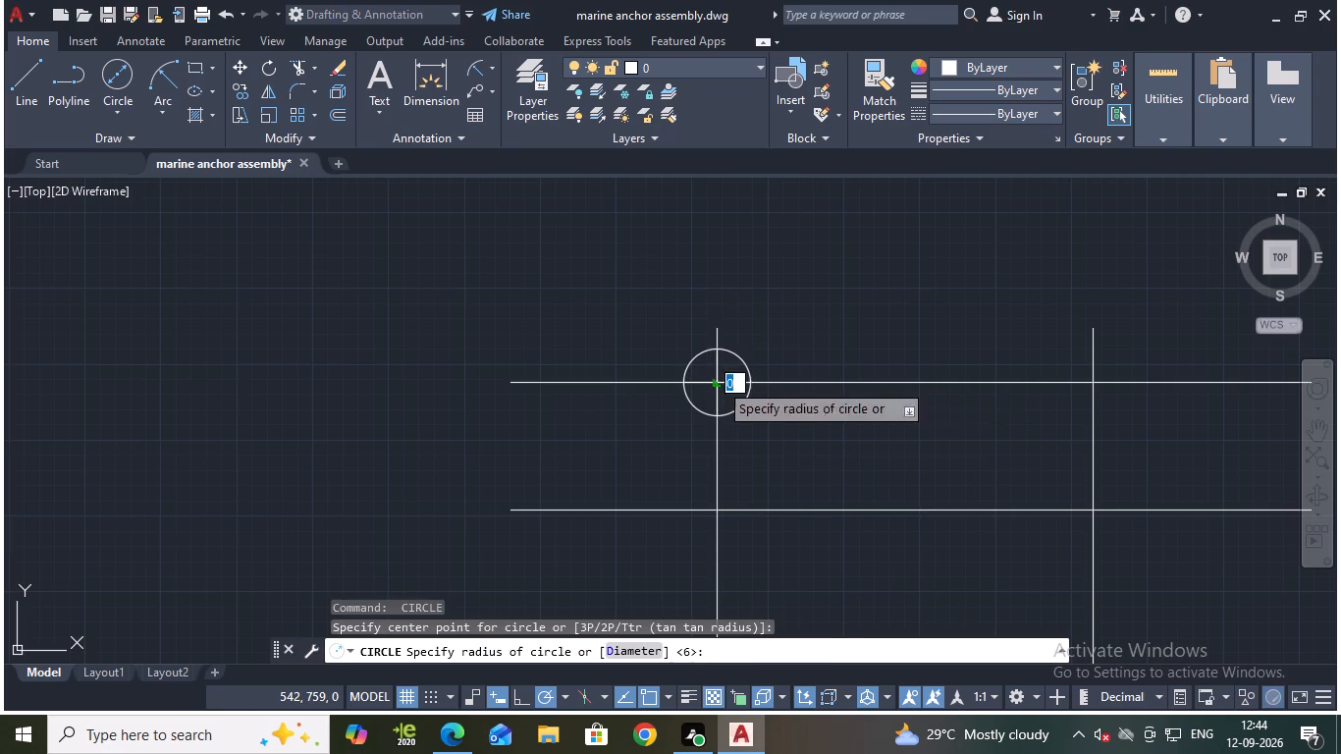
key(d)
key(Return)
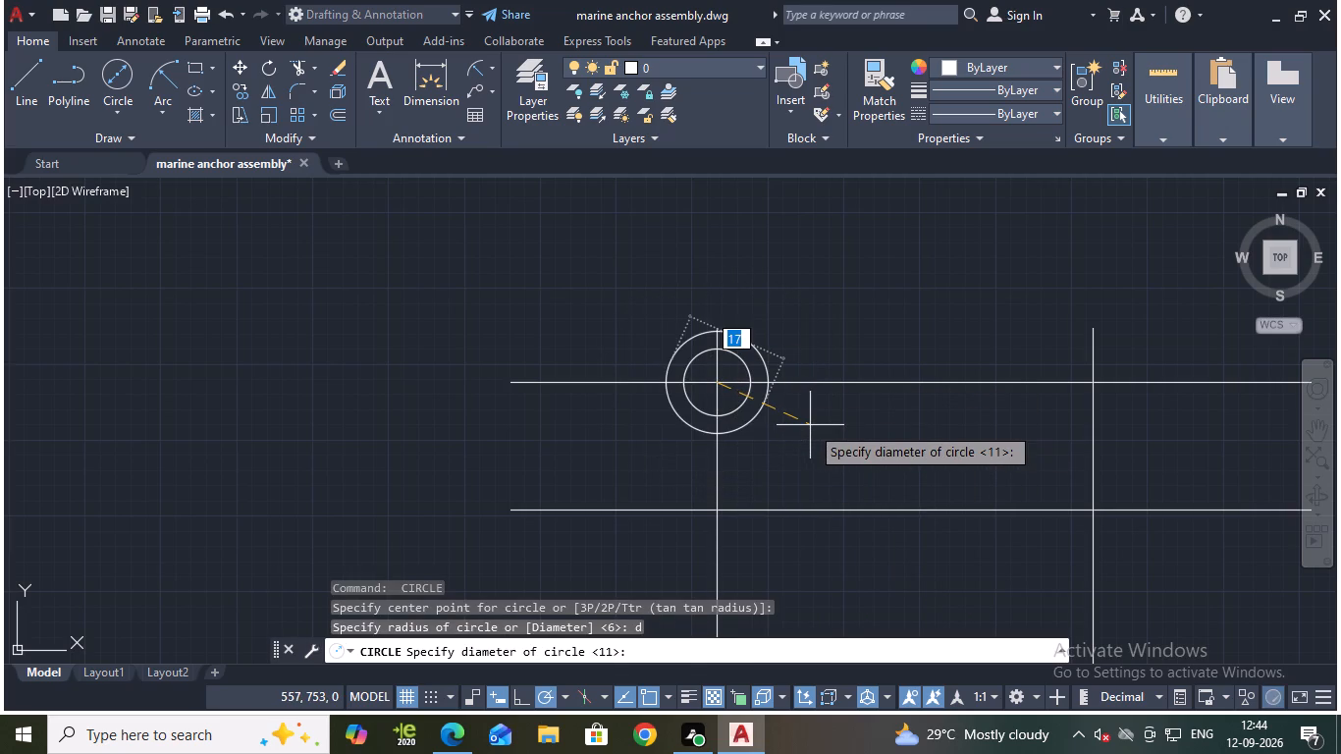
text(18)
key(Return)
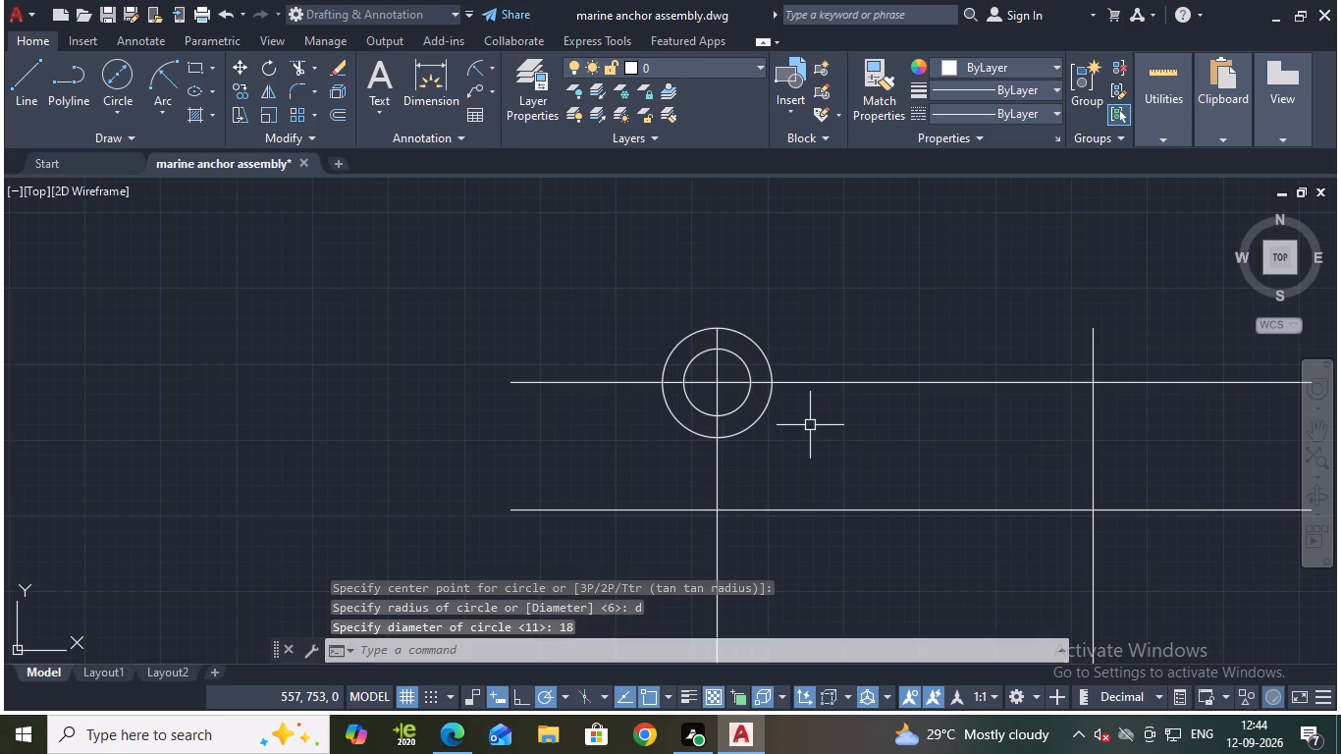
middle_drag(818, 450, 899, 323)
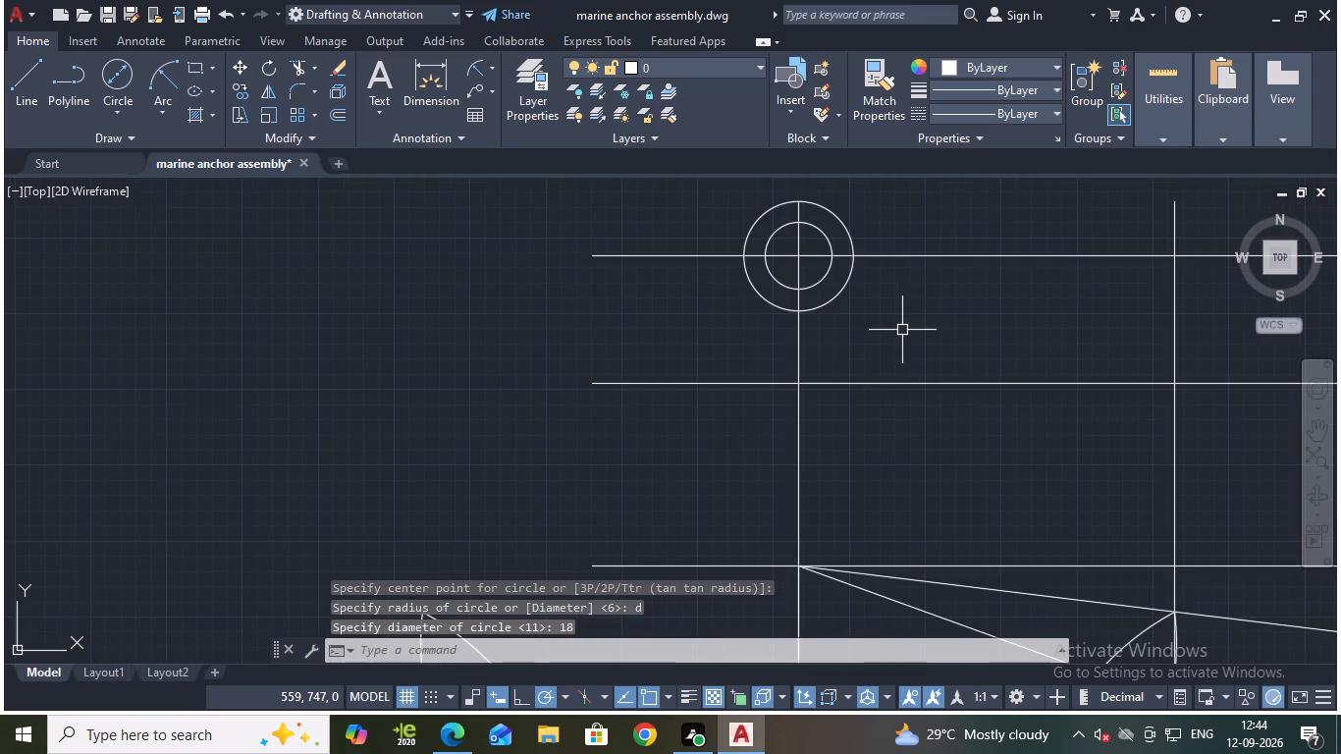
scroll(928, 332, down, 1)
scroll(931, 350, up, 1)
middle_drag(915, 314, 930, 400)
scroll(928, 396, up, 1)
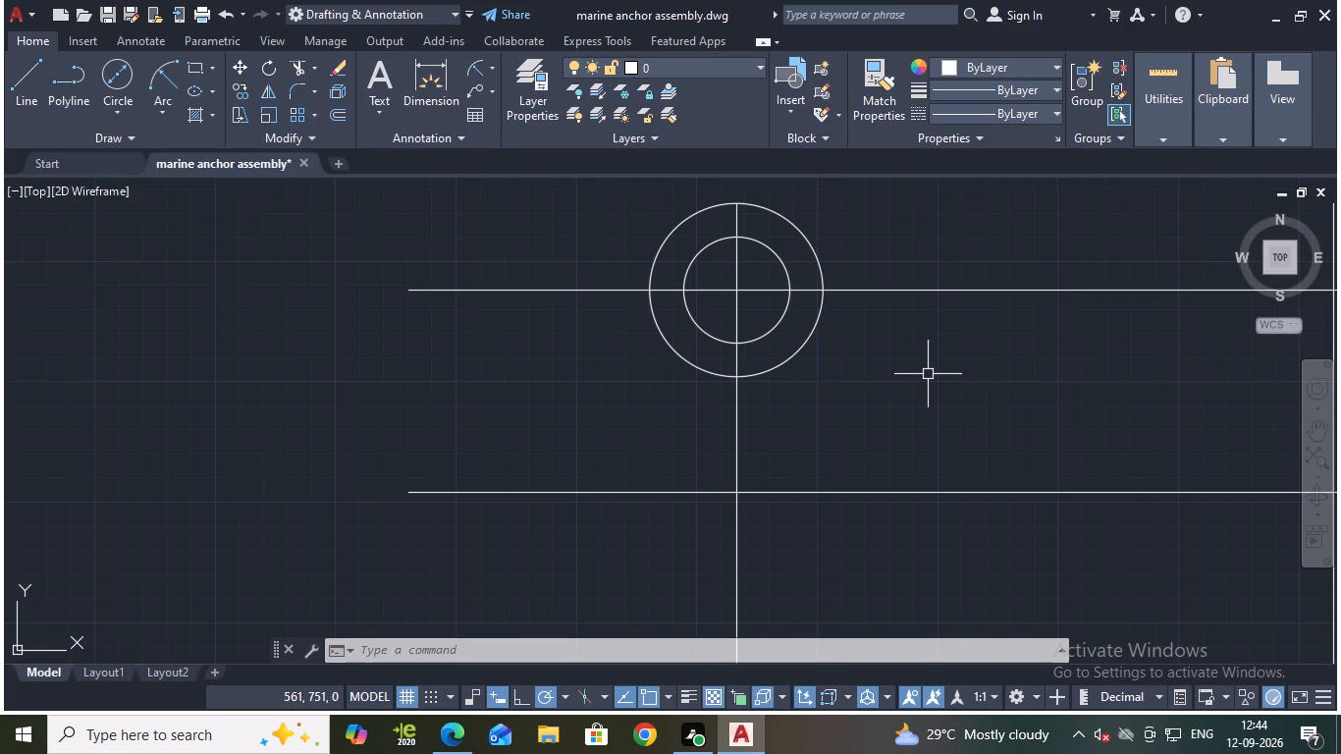
Offset the top horizontal construction line 9.5 mm downward, just below the eye circles.
middle_drag(934, 370, 937, 413)
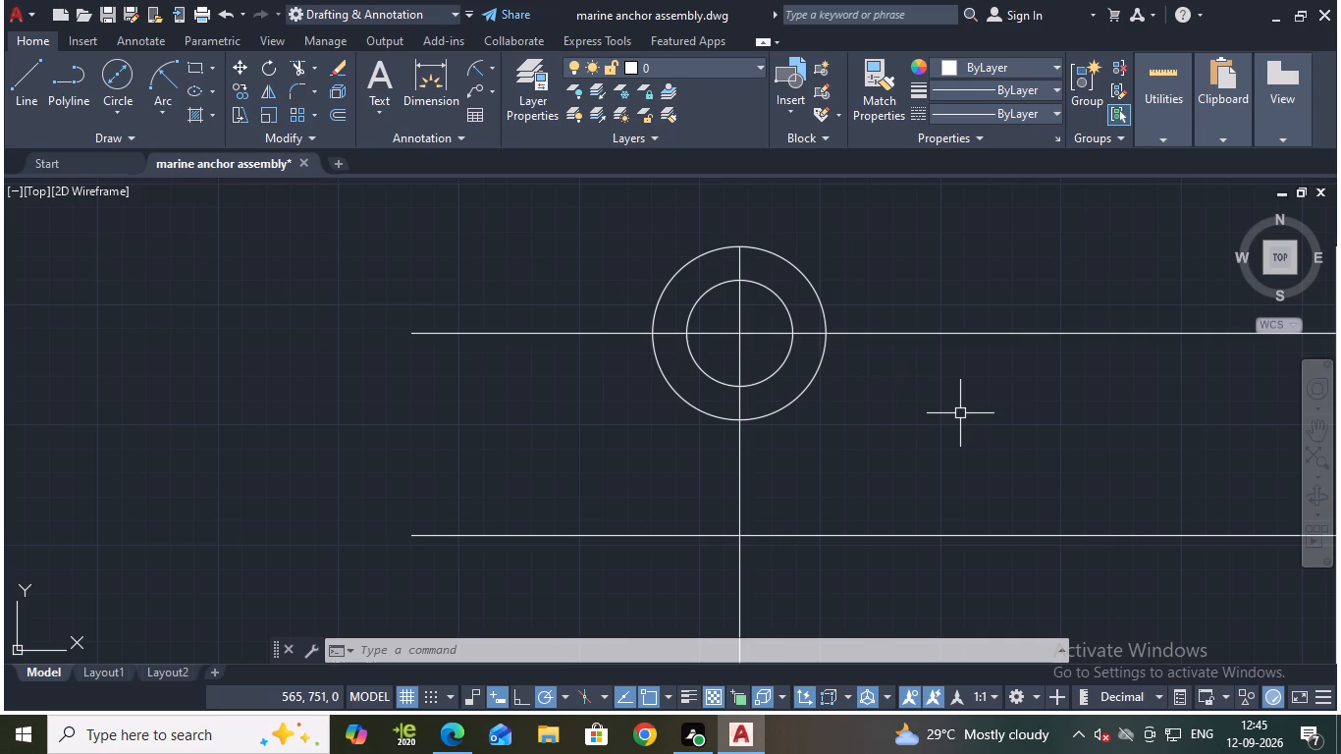
key(Escape)
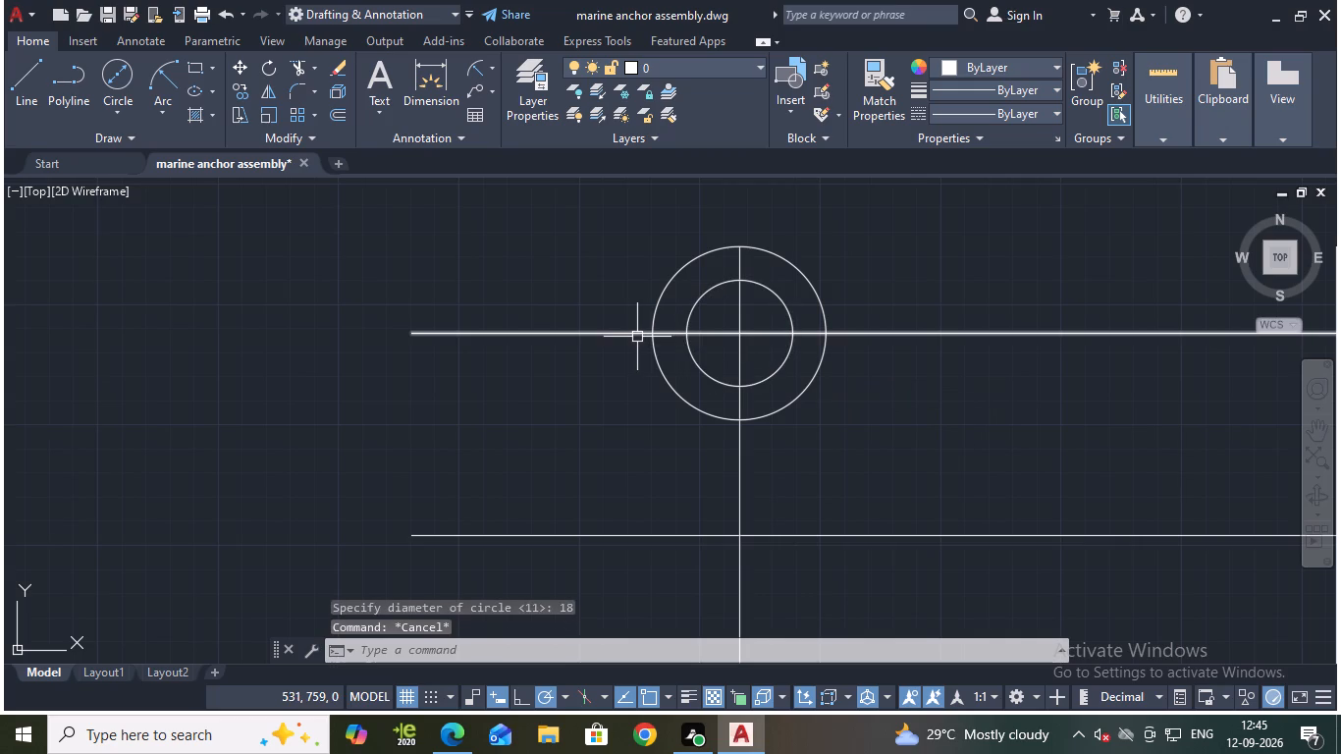
key(o)
key(Return)
key(Return)
click(626, 335)
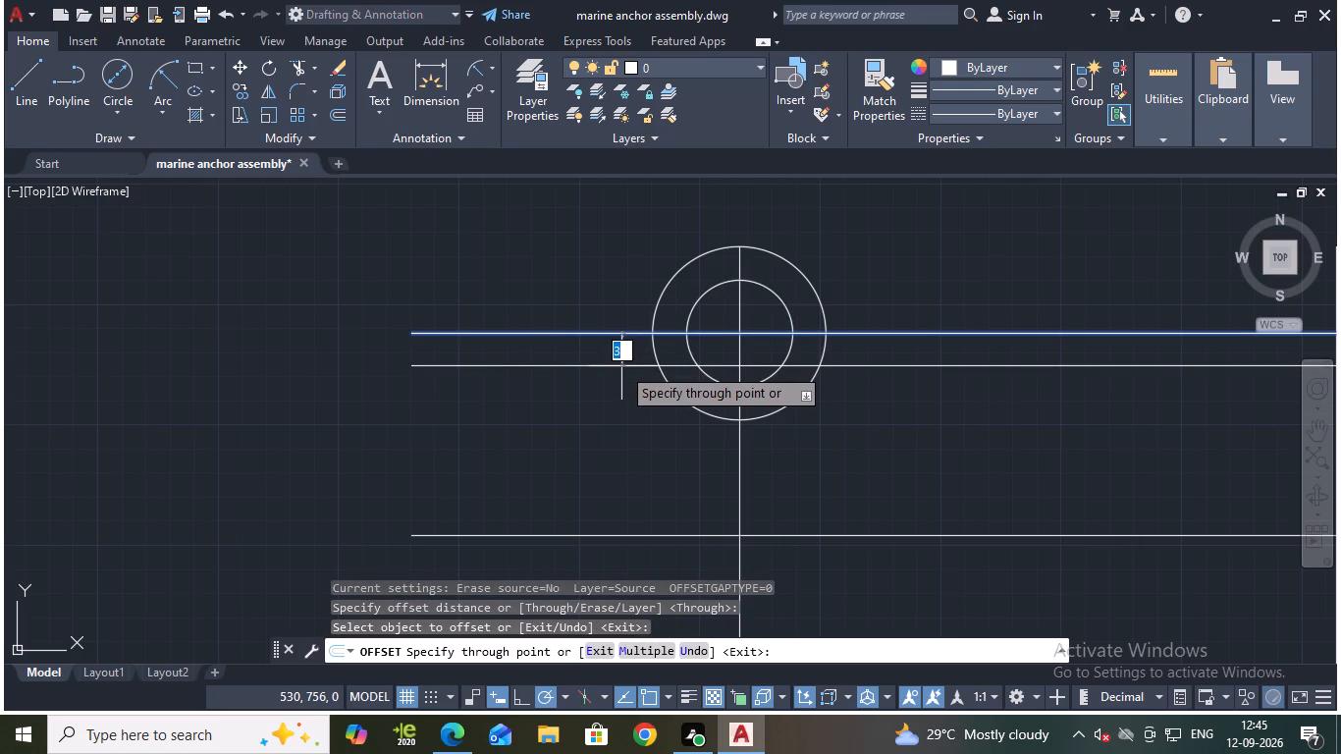
key(9)
text(.5)
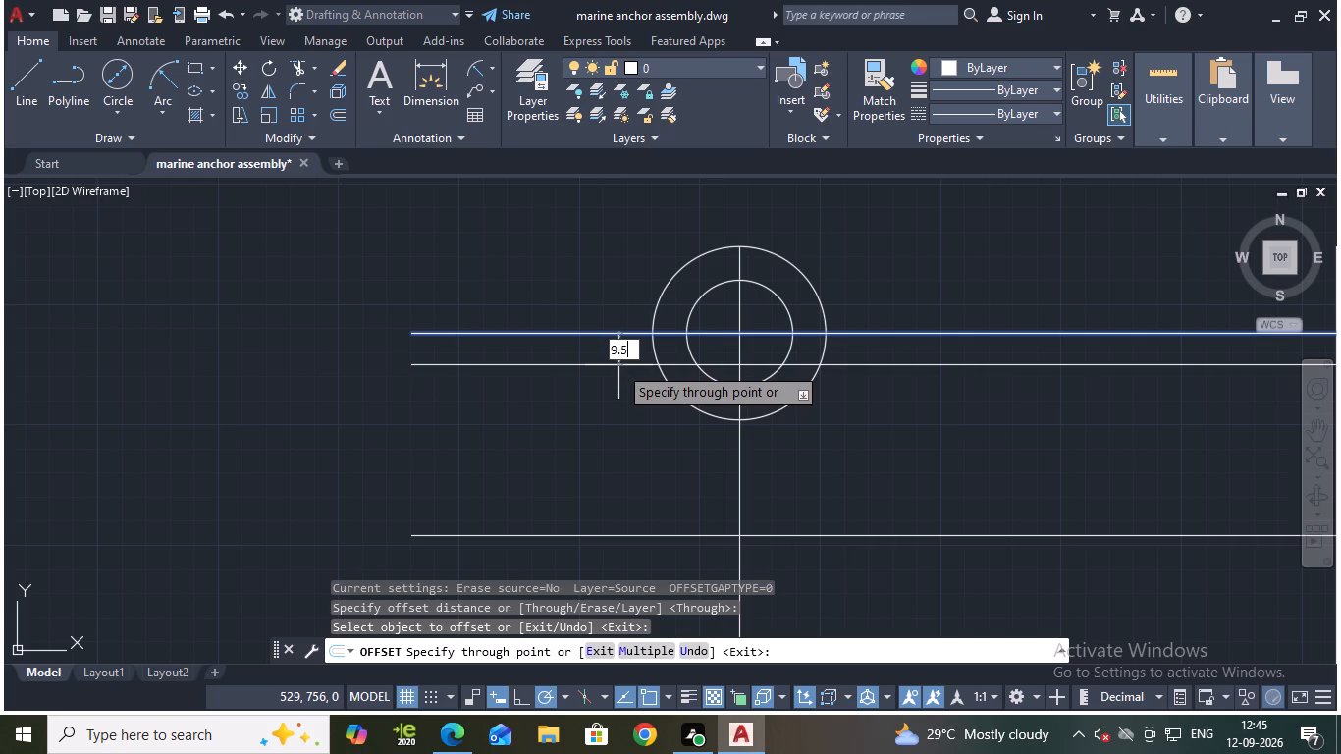
key(Return)
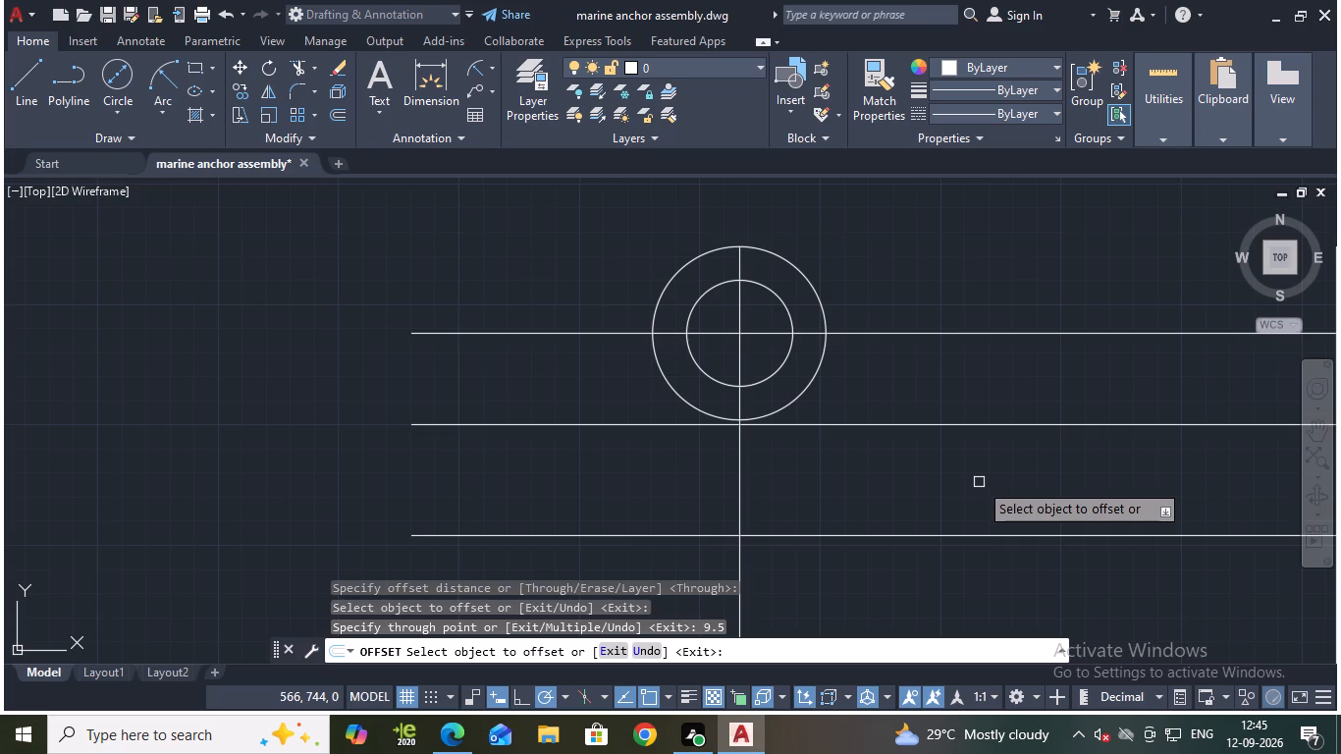
key(Escape)
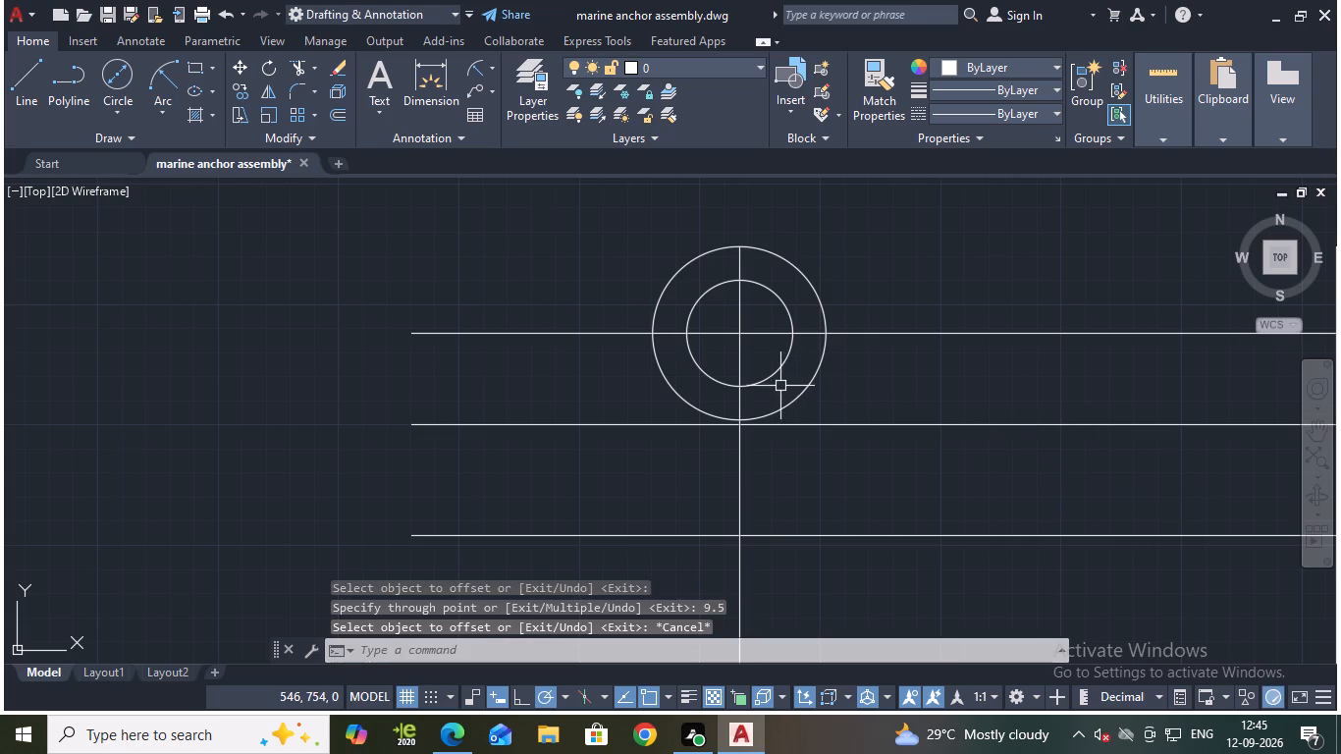
Offset the vertical centreline 2.5 mm to each side for the shank's upper width.
key(o)
key(Return)
key(Return)
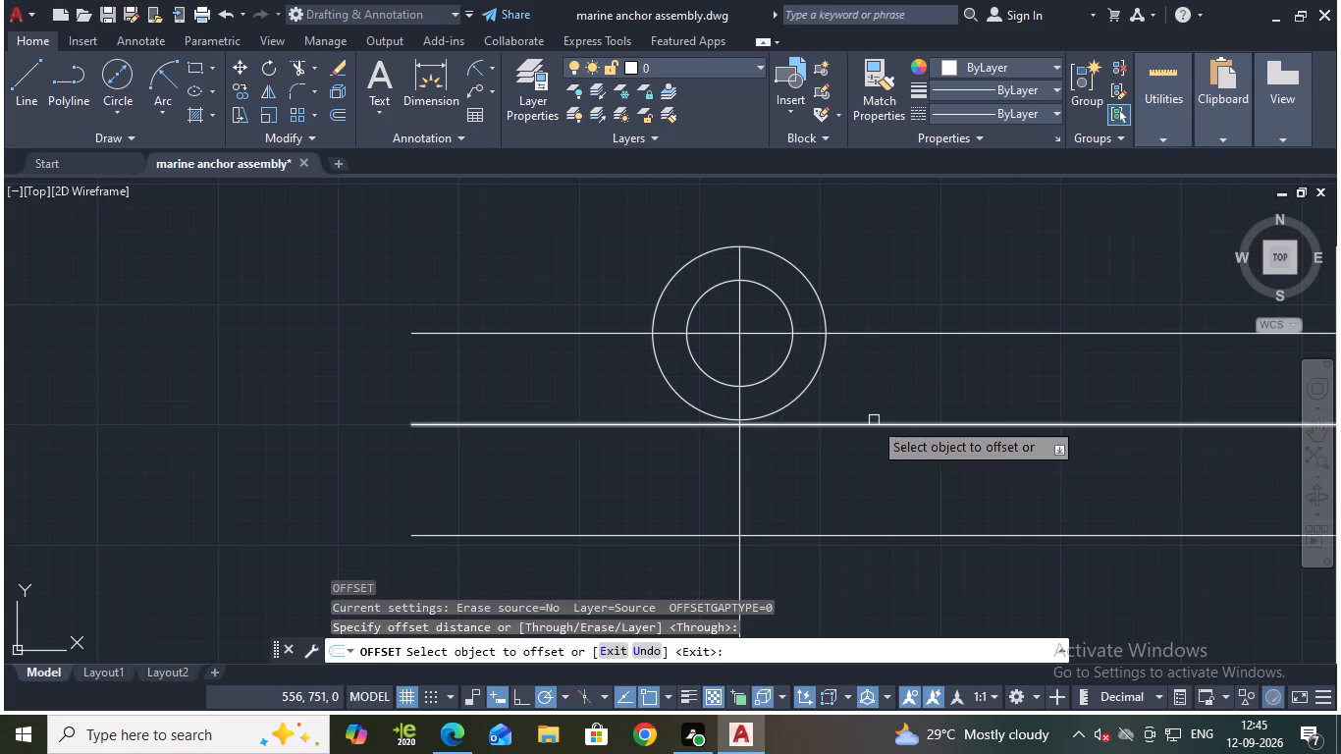
click(739, 374)
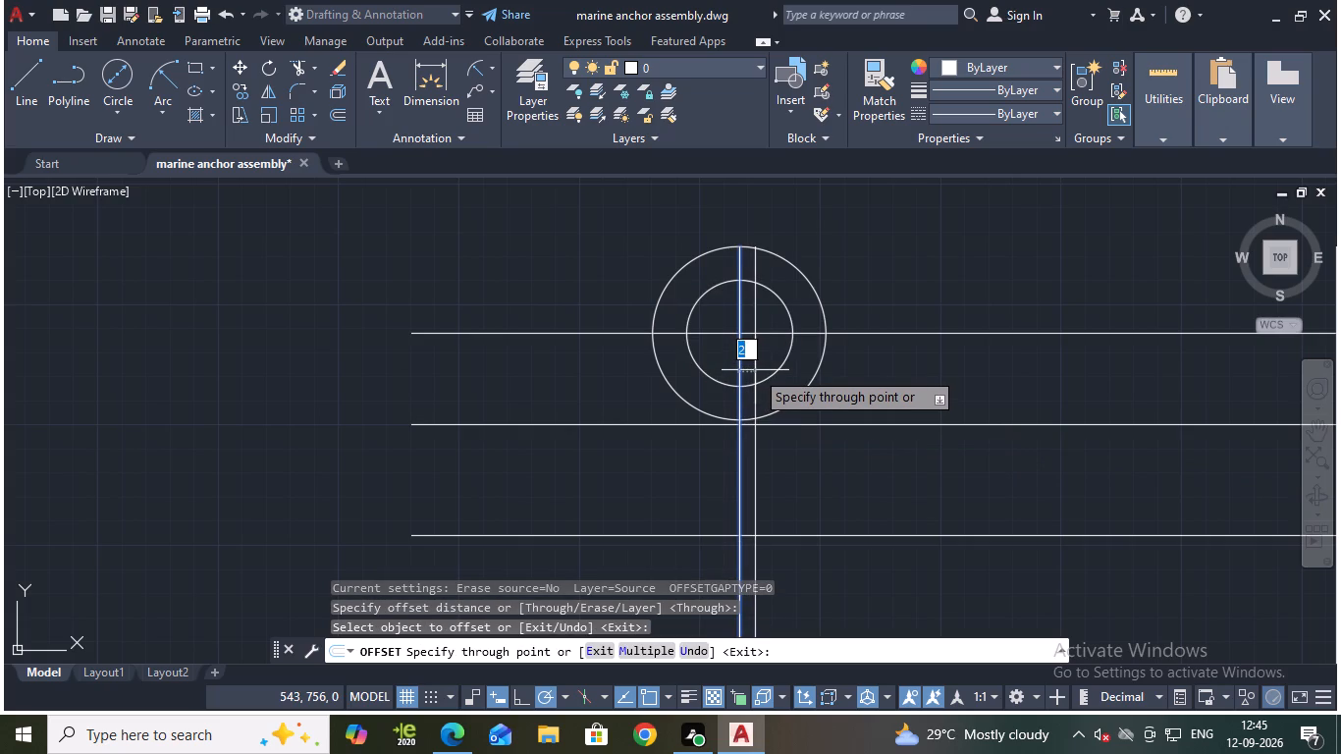
text(2.5)
key(Return)
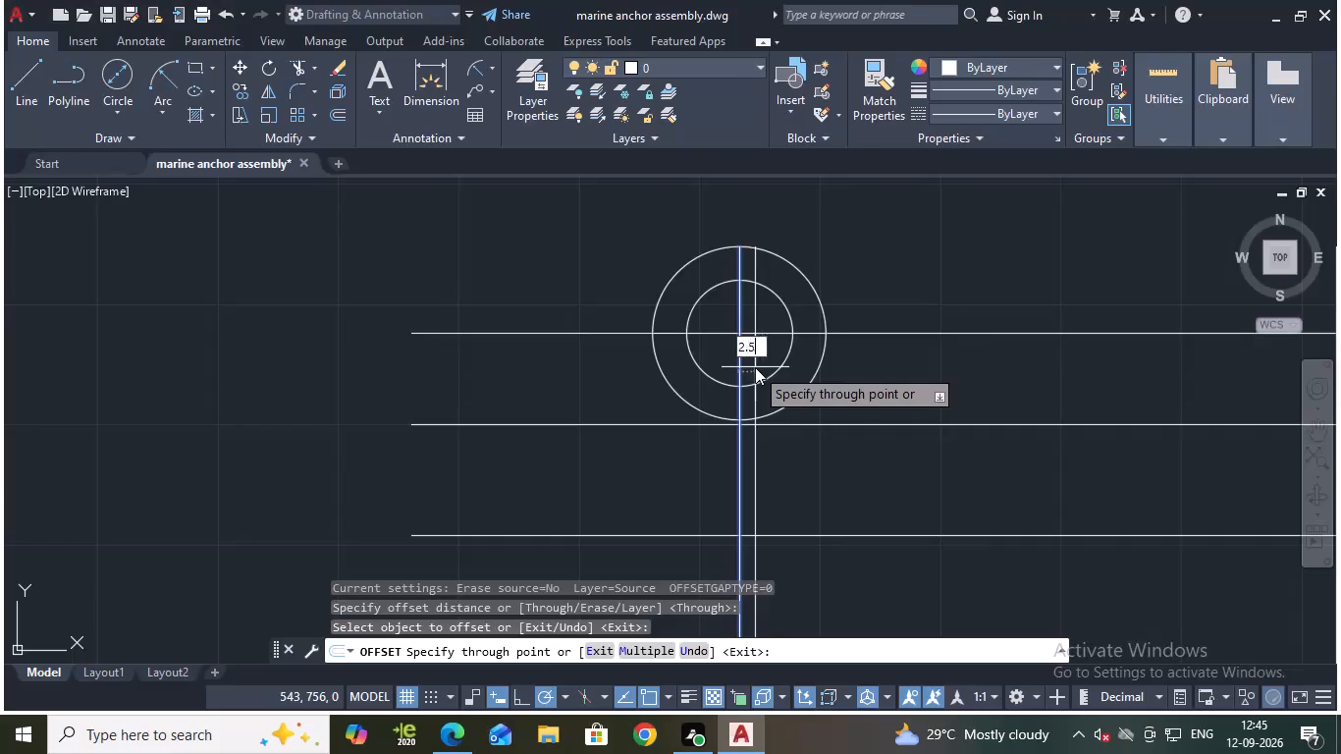
click(736, 362)
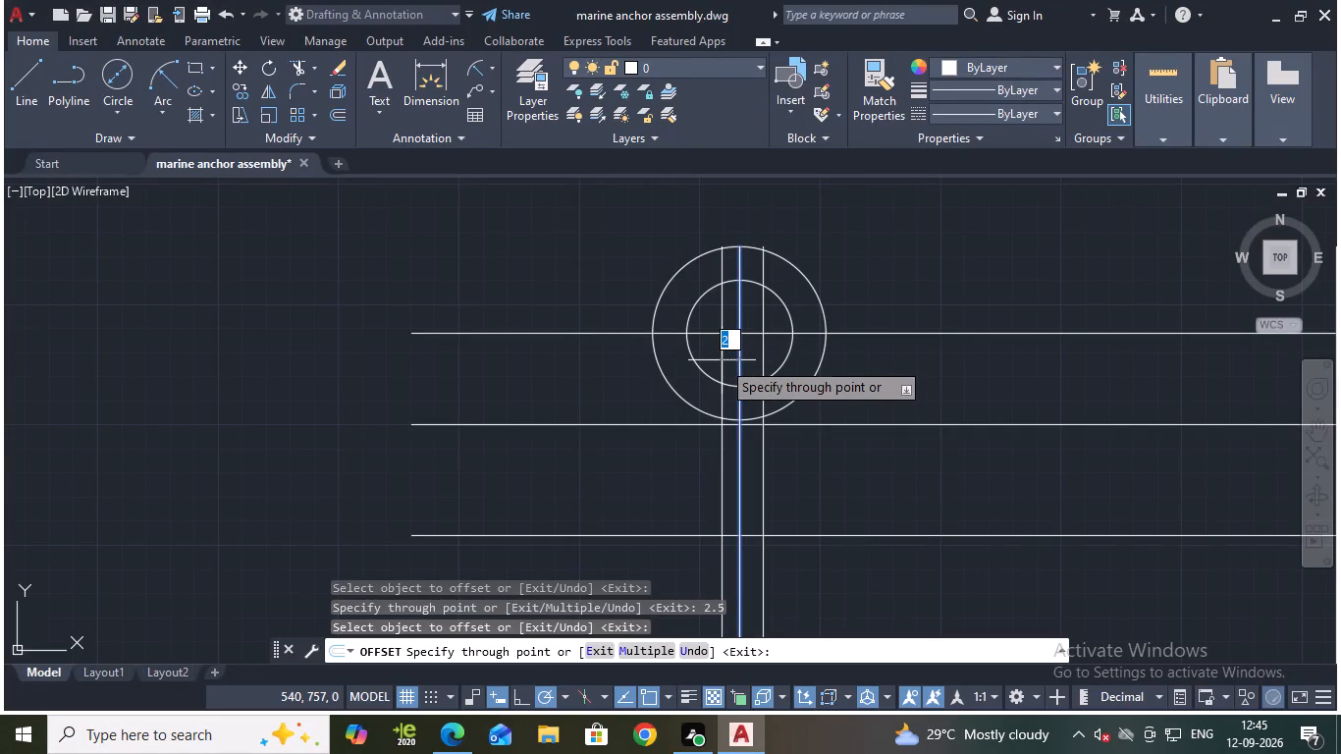
text(2.5)
key(Return)
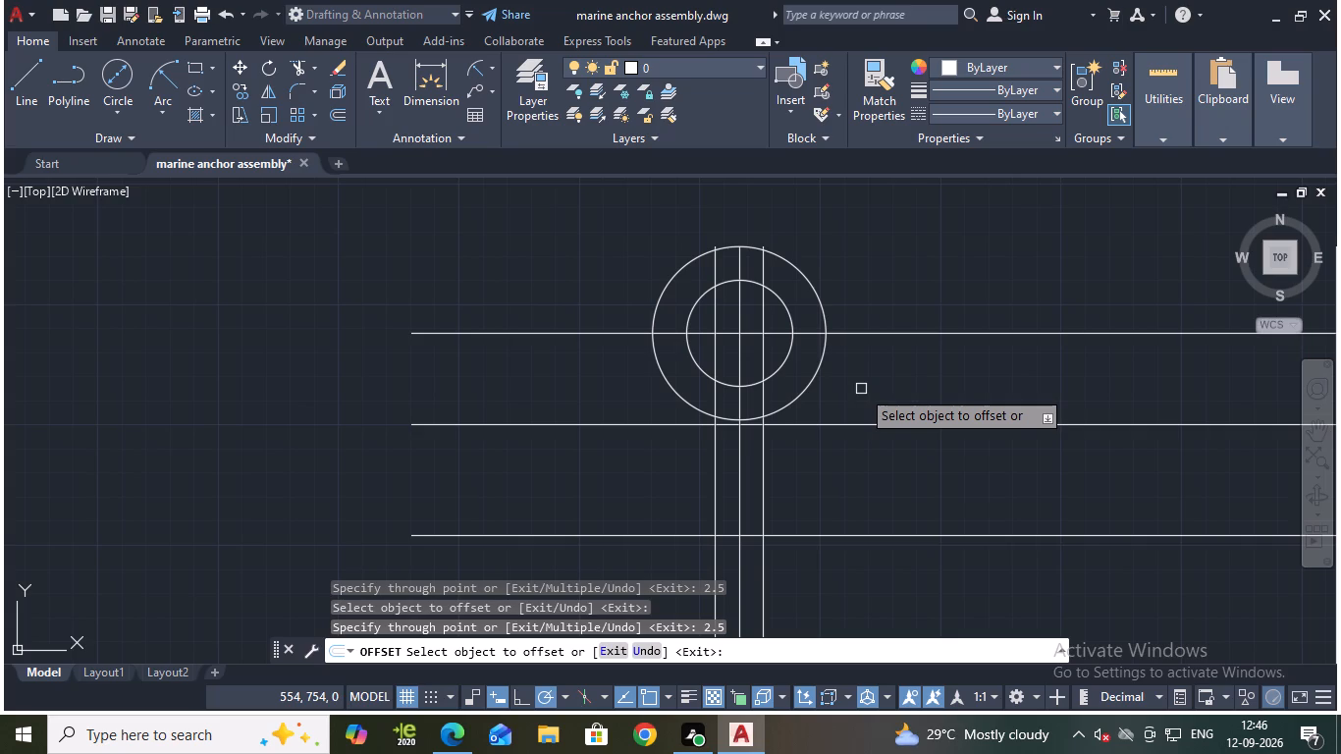
key(Escape)
Trim the three vertical shank lines between the outer and inner eye circles above the eye's centre.
text(tr)
key(Return)
key(Return)
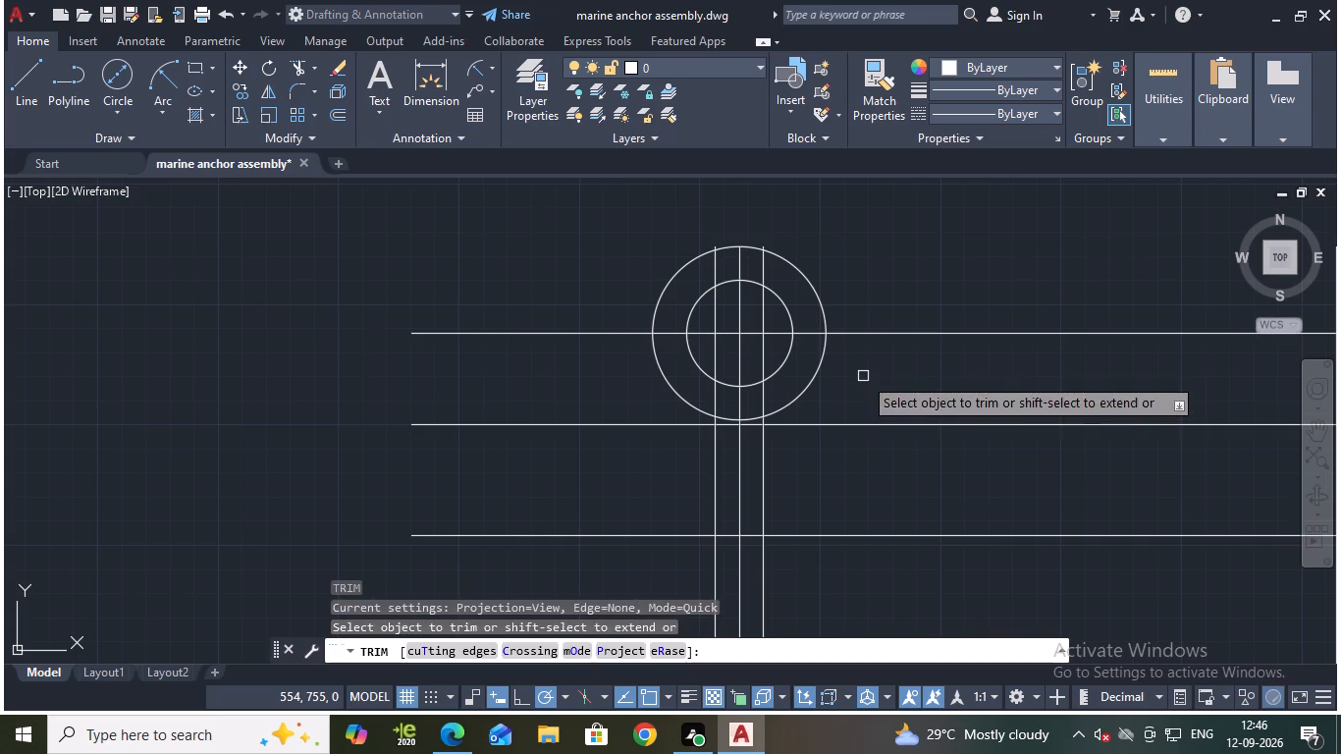
click(762, 271)
click(745, 270)
drag(744, 269, 701, 293)
click(705, 268)
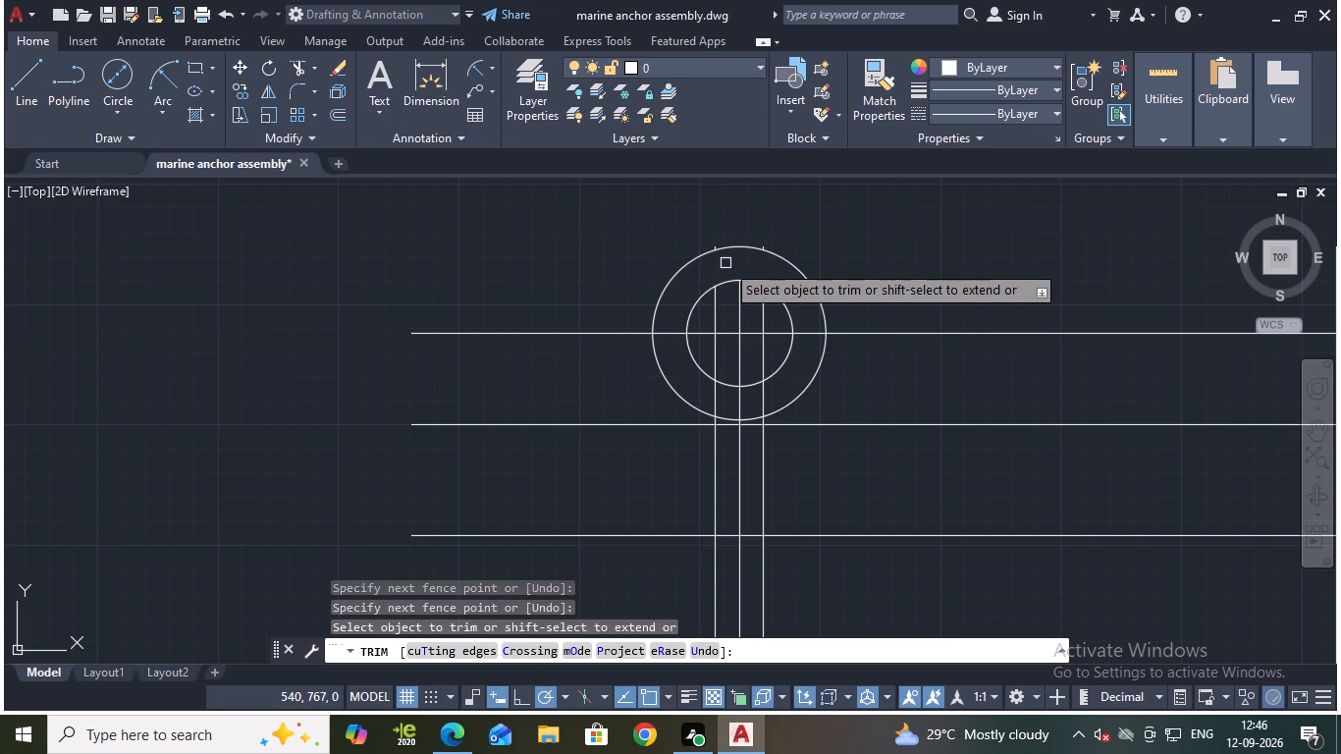
scroll(742, 373, up, 2)
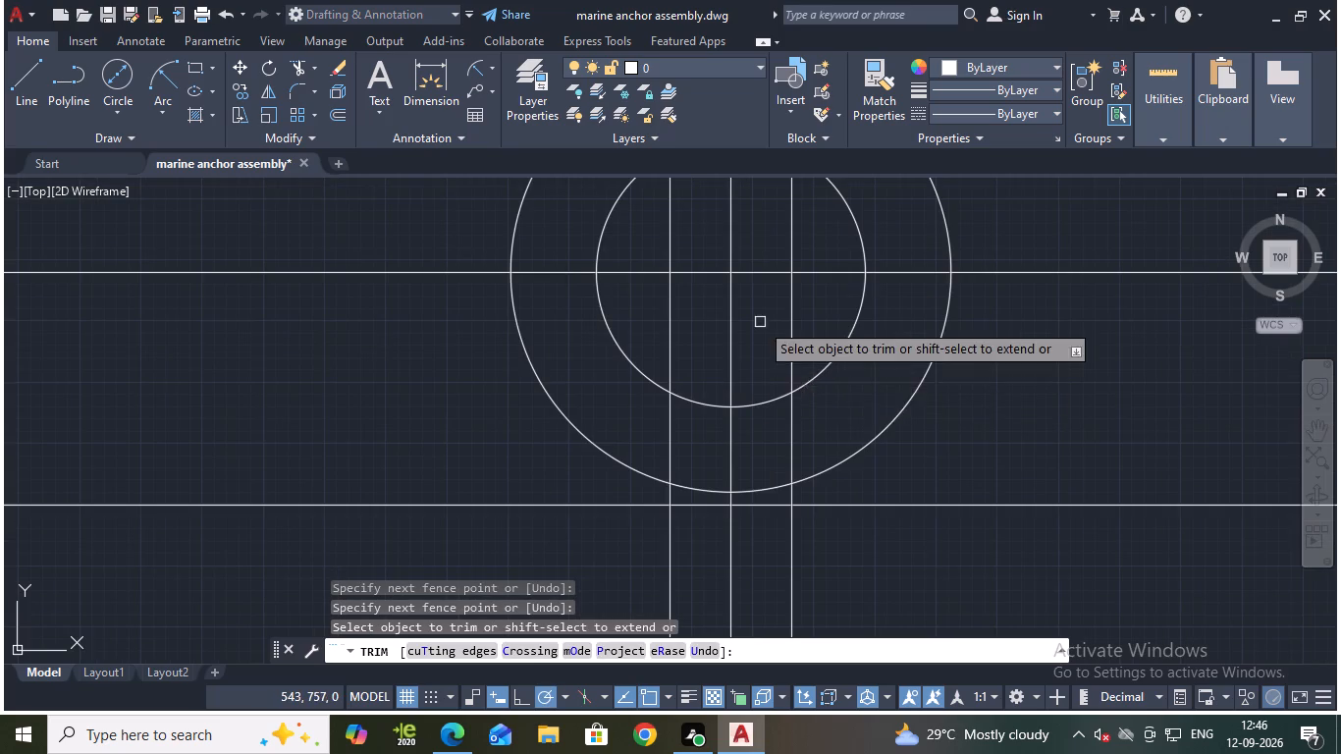
scroll(874, 401, down, 2)
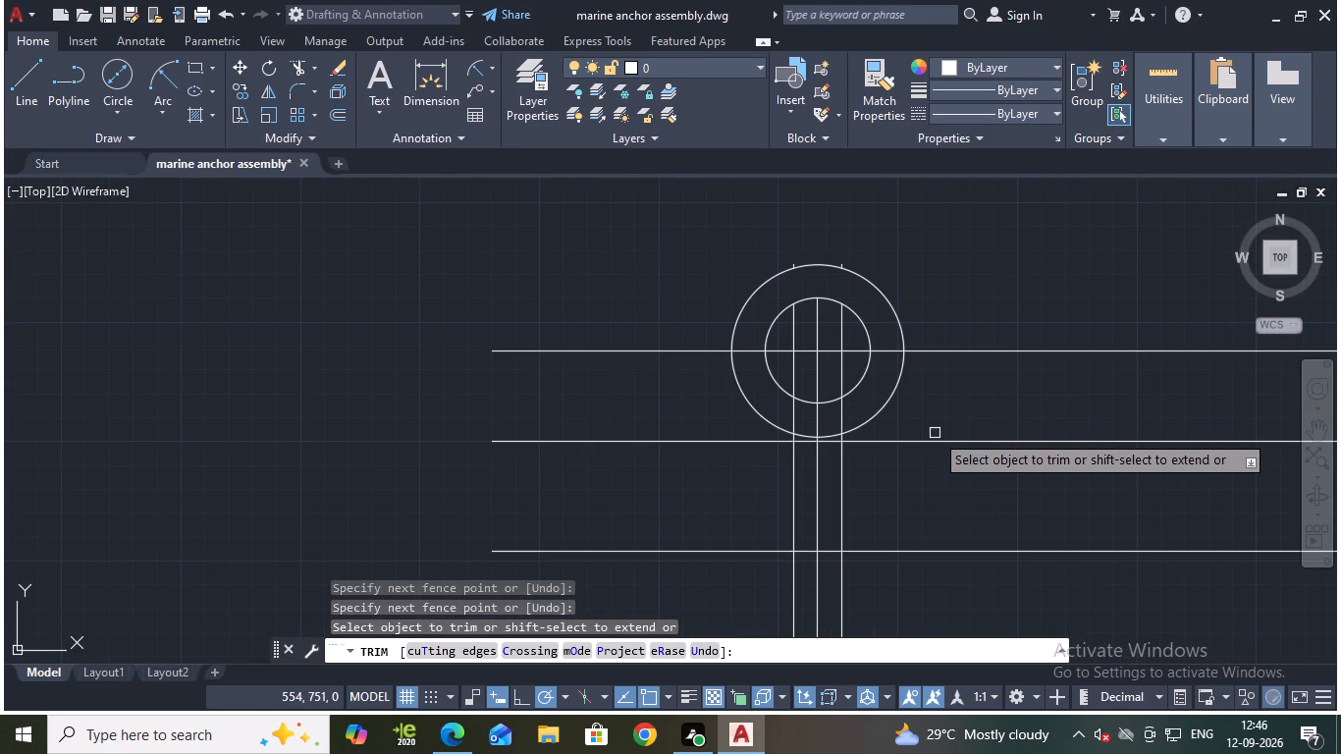
scroll(936, 491, down, 1)
middle_drag(944, 538, 921, 477)
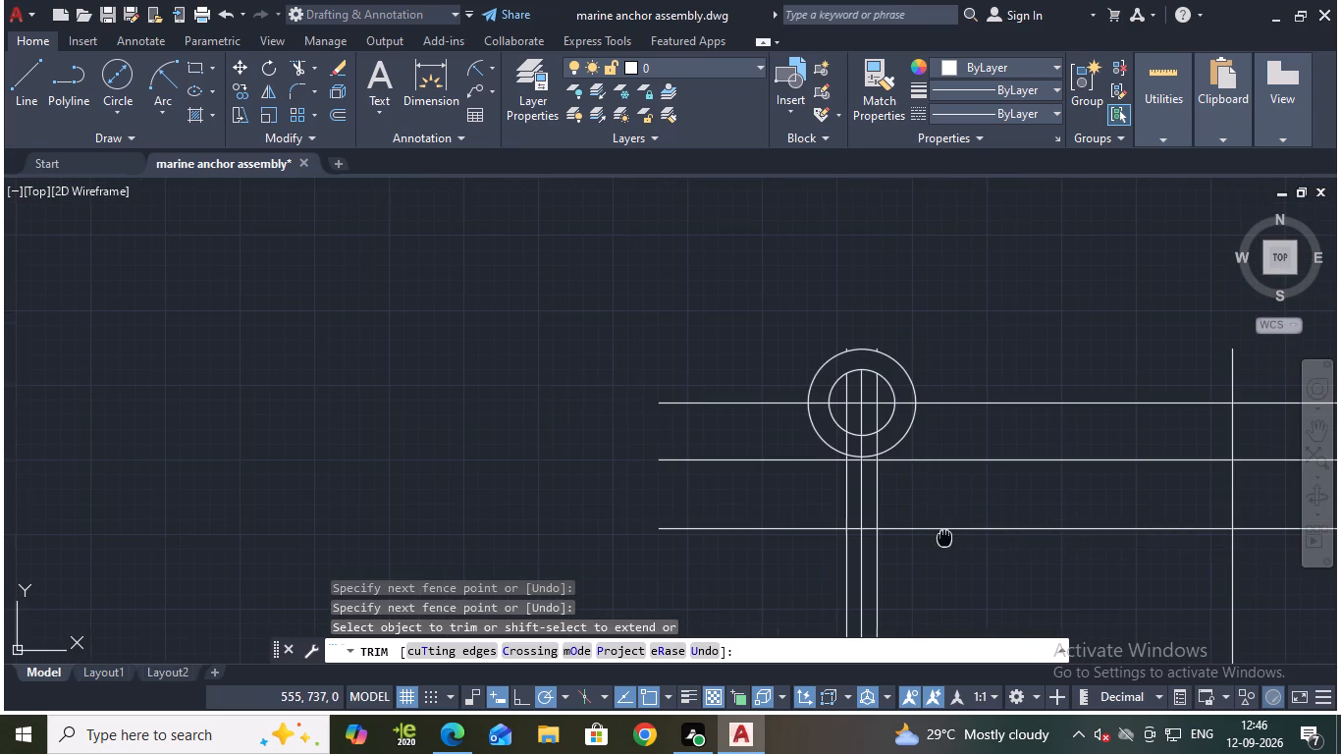
middle_drag(921, 477, 899, 327)
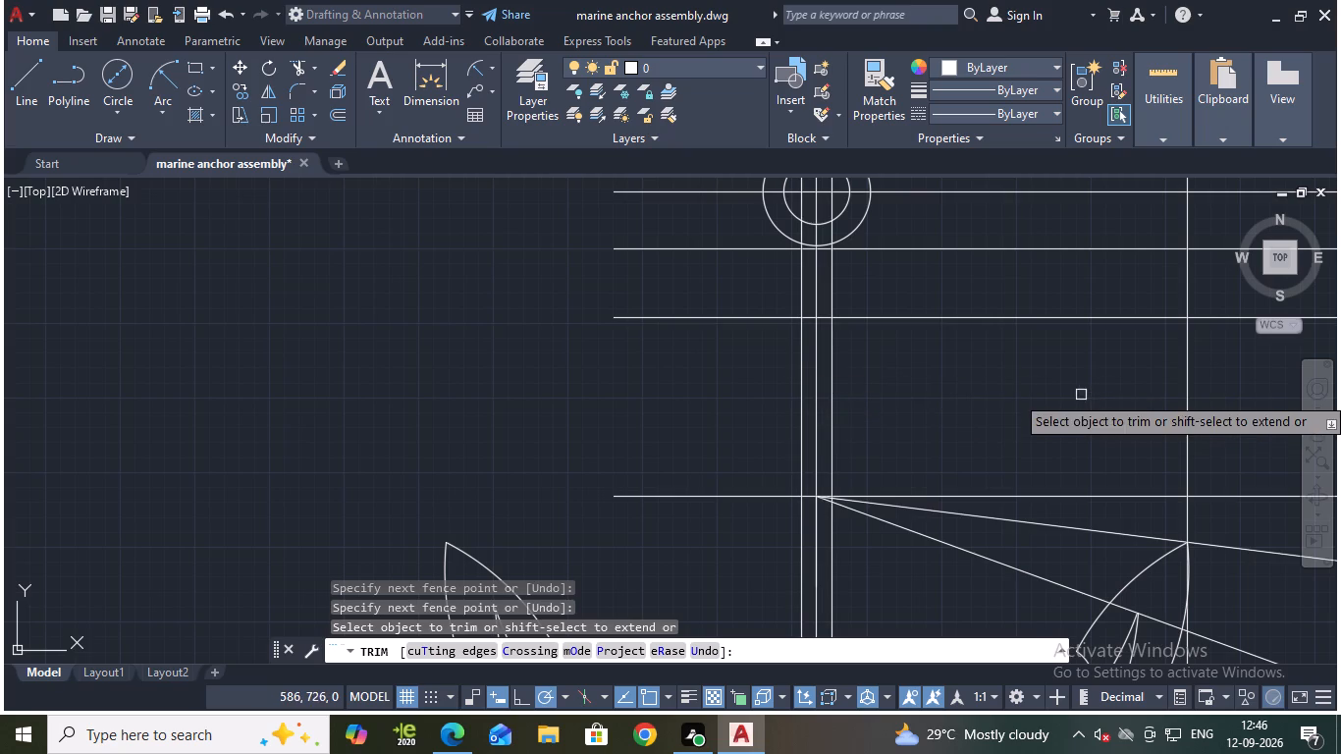
middle_drag(1084, 399, 1073, 453)
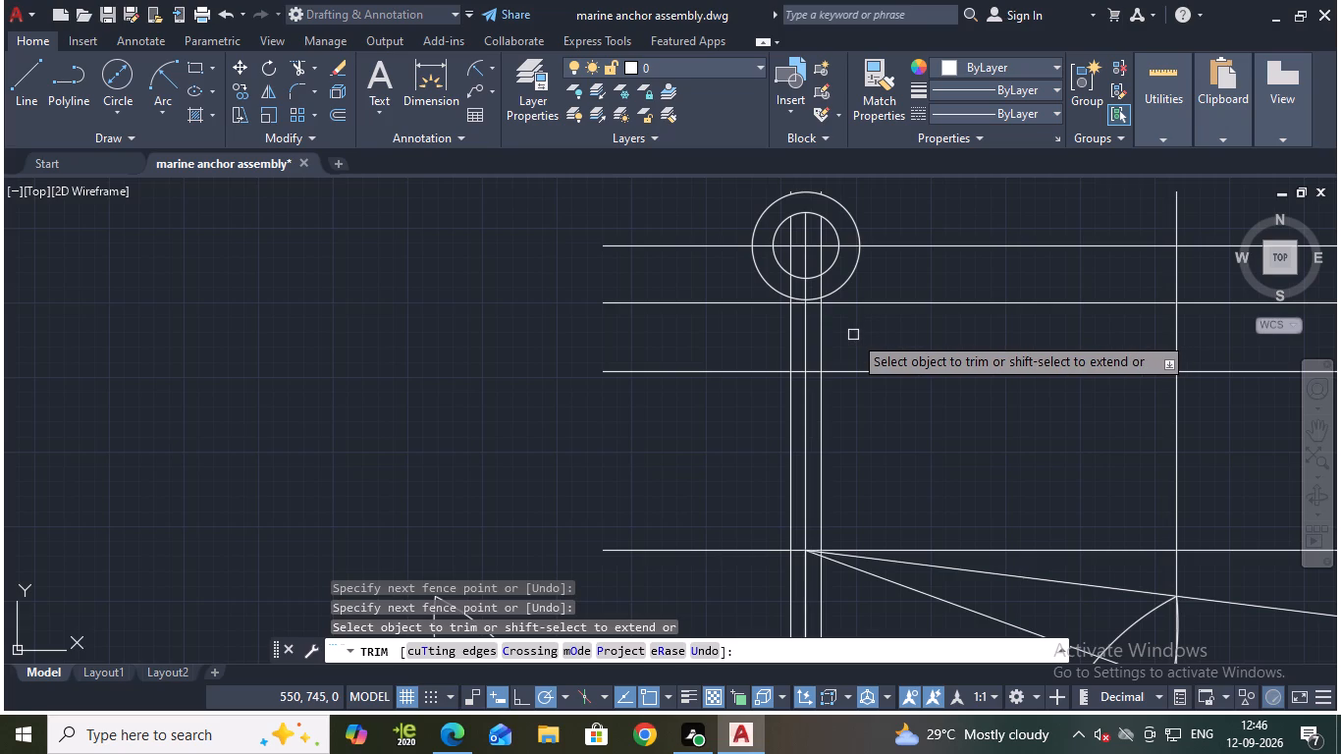
scroll(851, 334, up, 1)
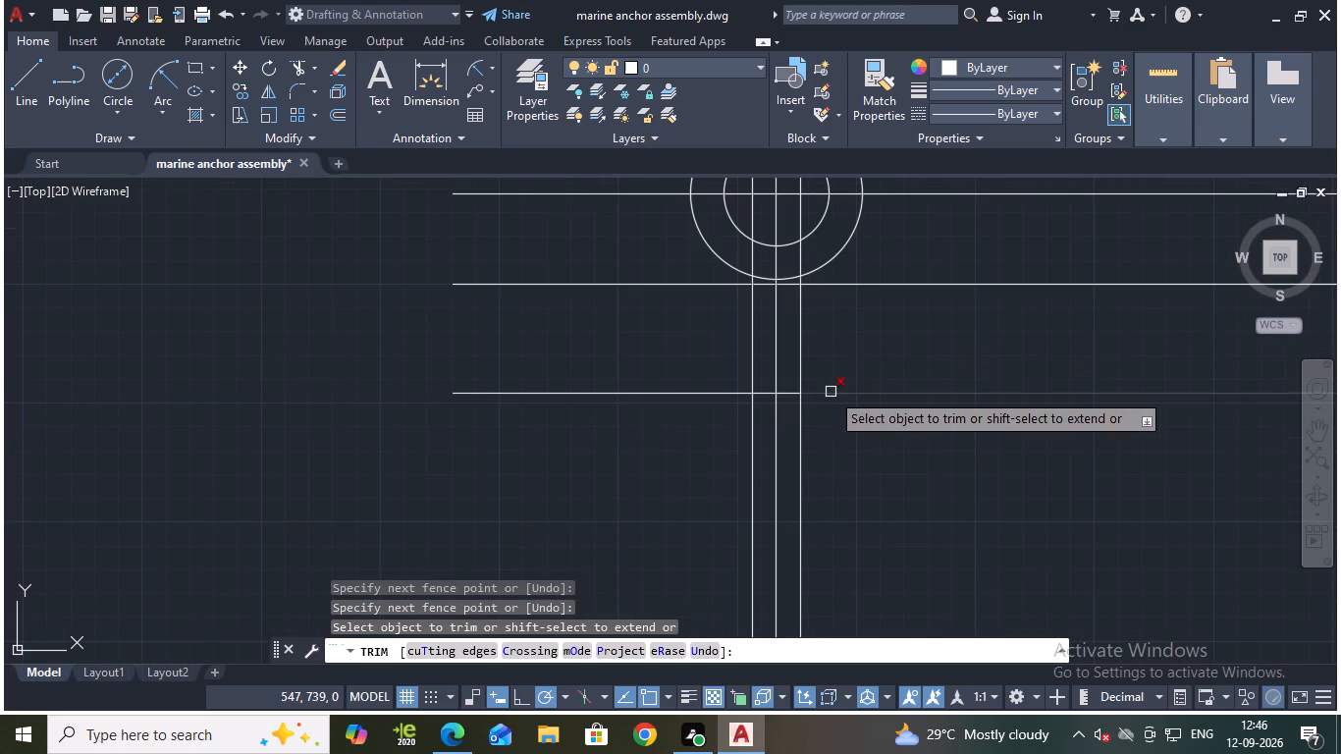
scroll(720, 437, down, 1)
middle_drag(715, 446, 715, 440)
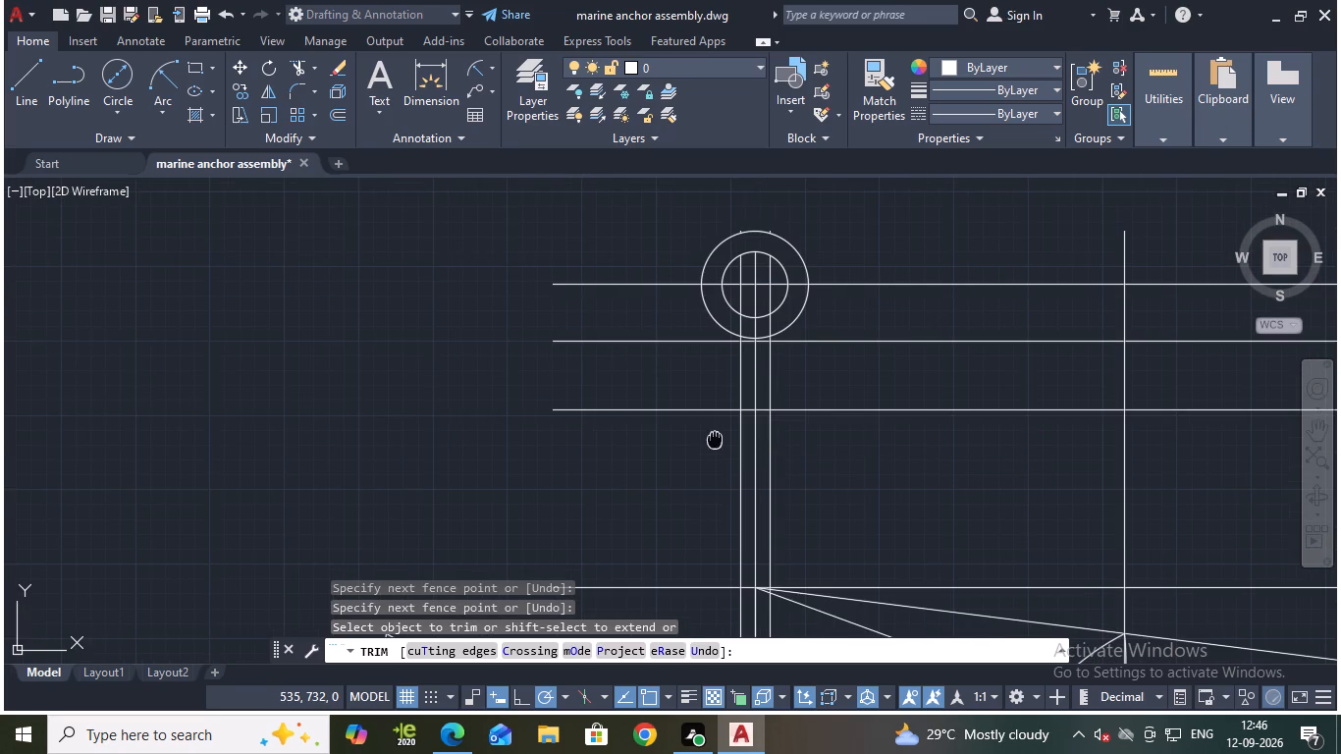
middle_drag(715, 440, 759, 321)
scroll(759, 320, down, 1)
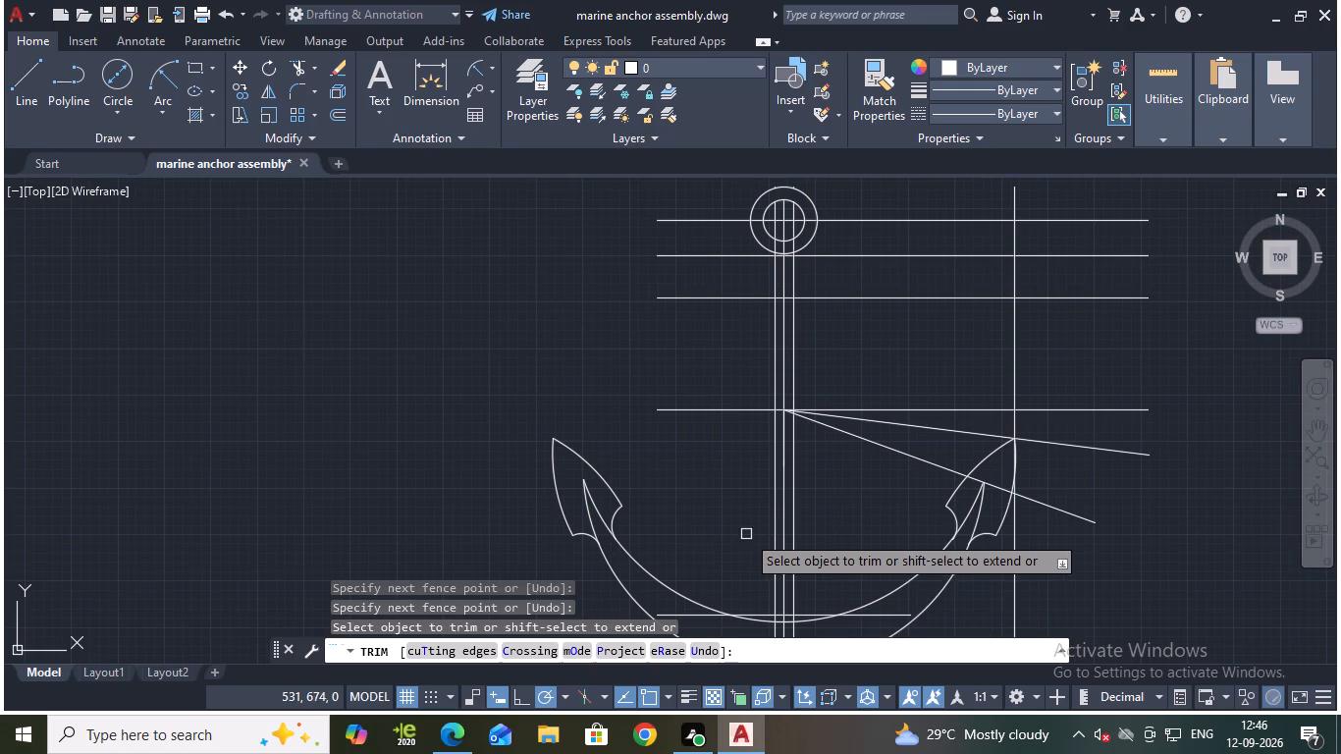
key(Escape)
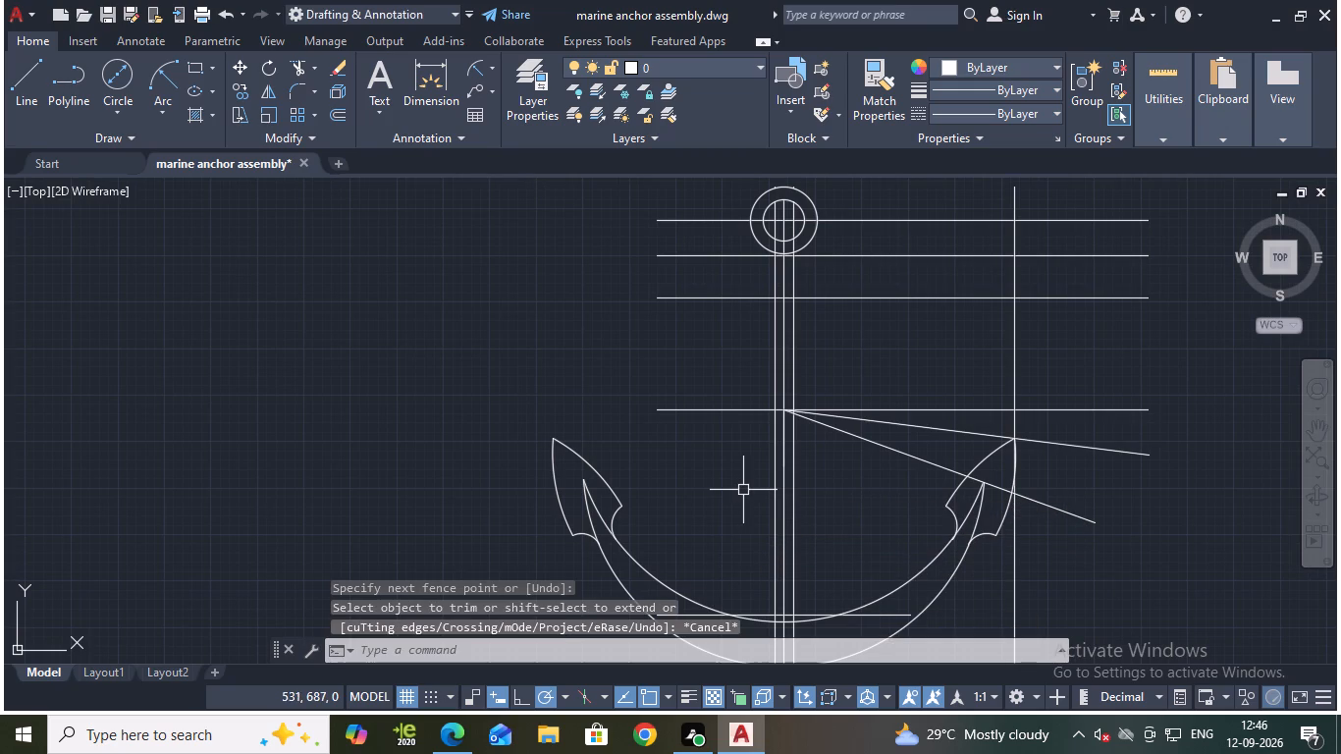
Draw the shank's right tapered edge from 7 mm right of the lower horizontal line's midpoint to the right 2.5 mm offset's crossing with the third horizontal line.
scroll(833, 579, up, 1)
middle_drag(831, 567, 867, 380)
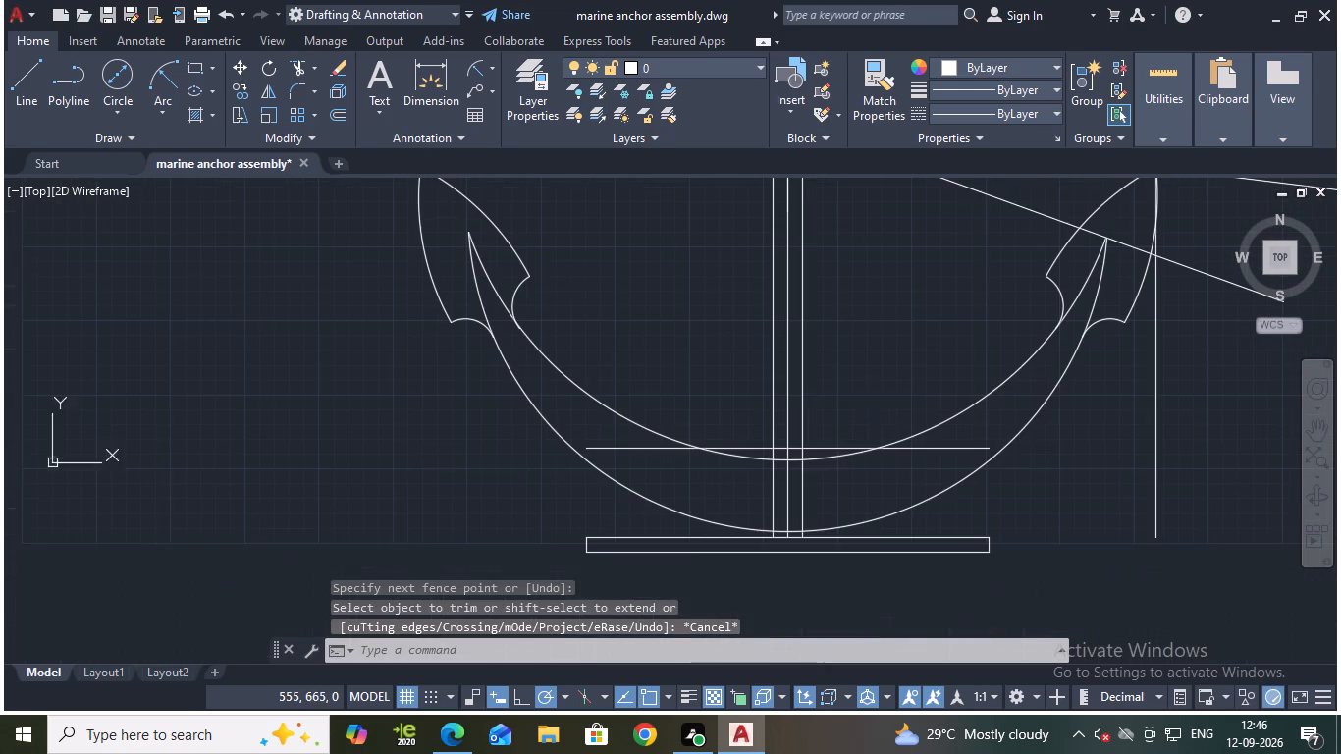
key(Escape)
scroll(816, 439, up, 1)
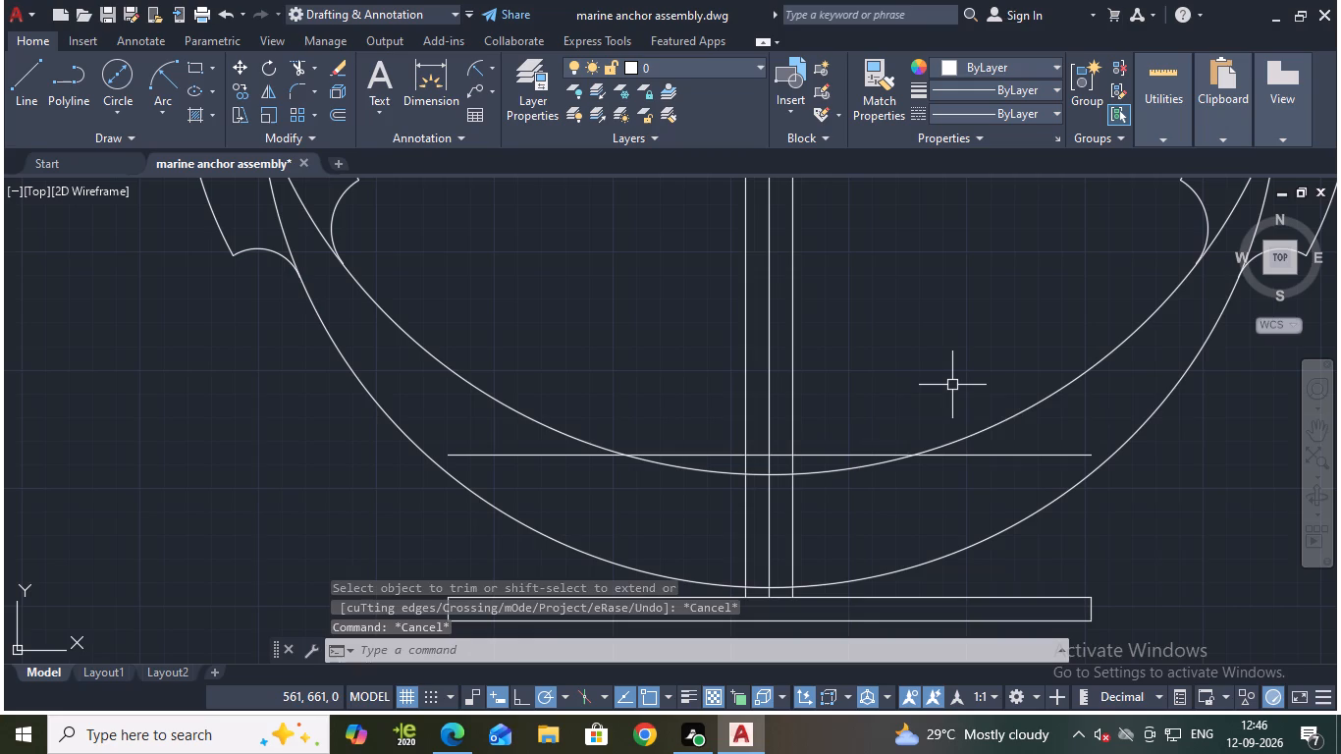
key(l)
key(Return)
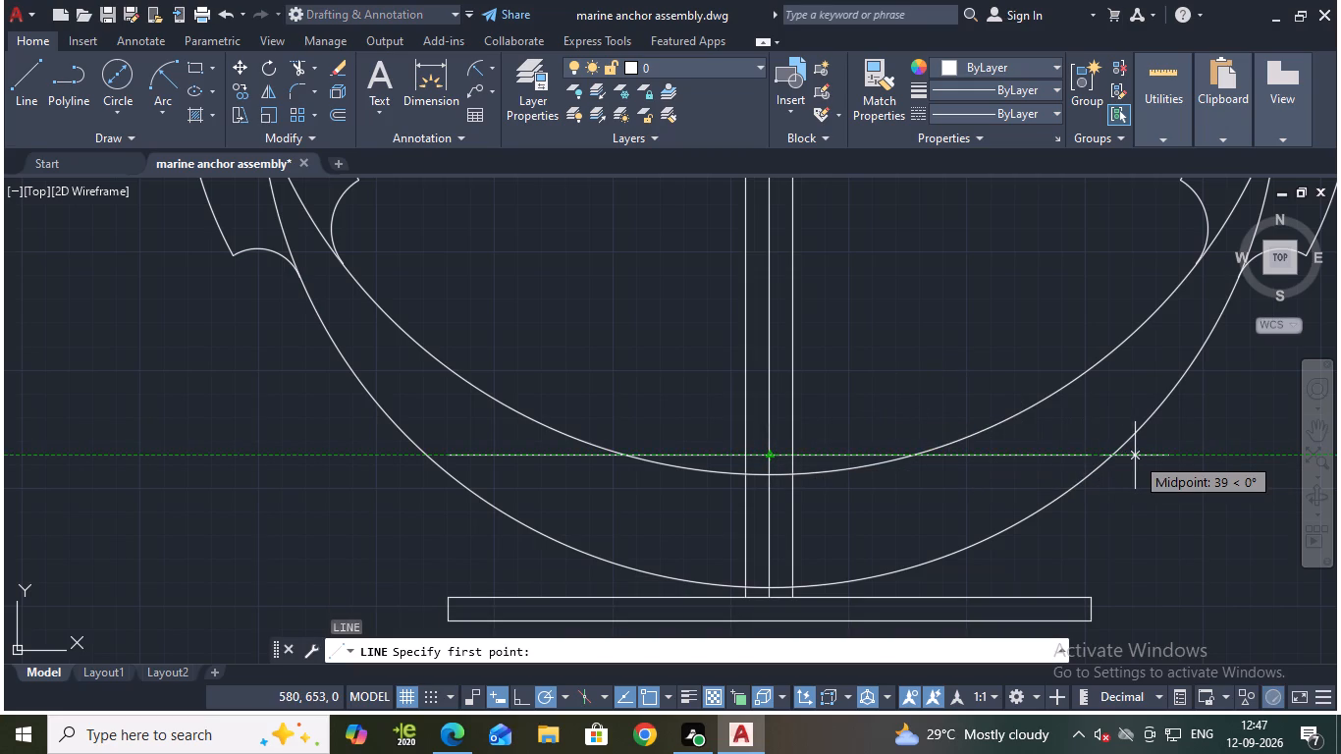
key(7)
key(Return)
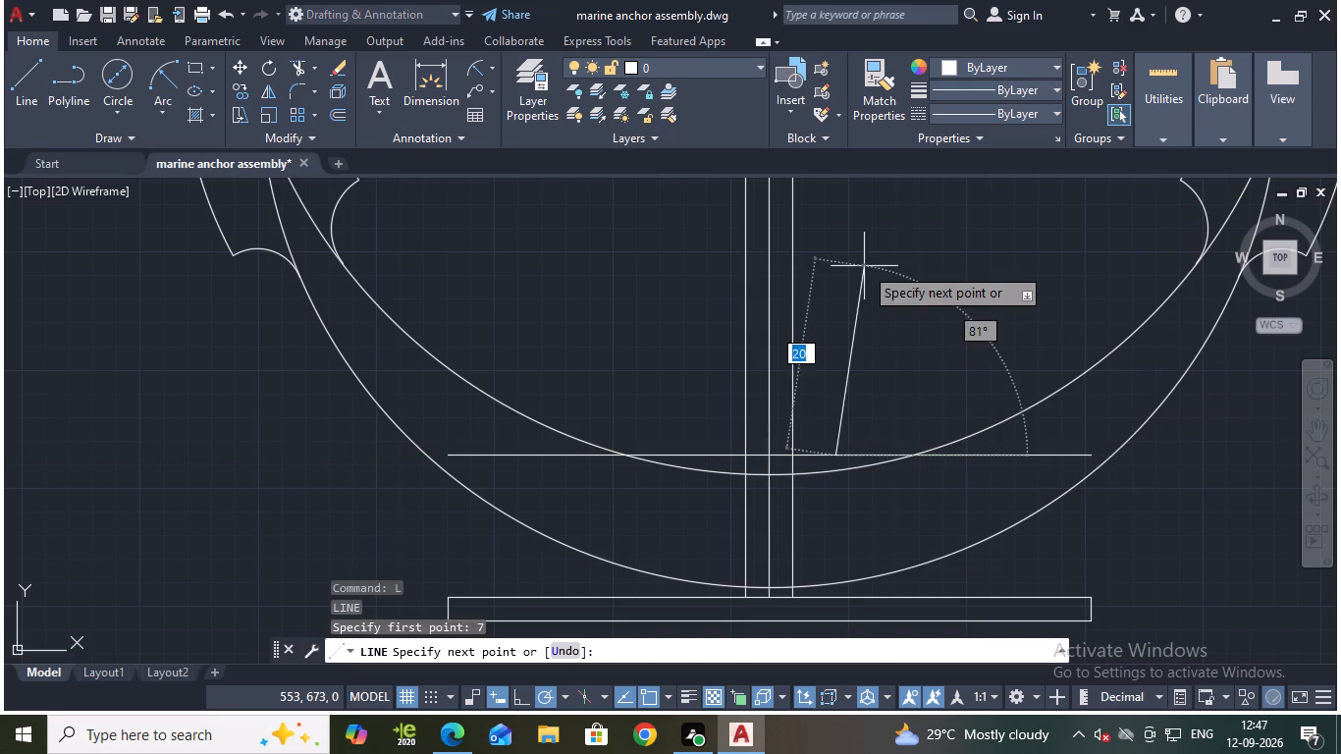
middle_drag(860, 266, 872, 586)
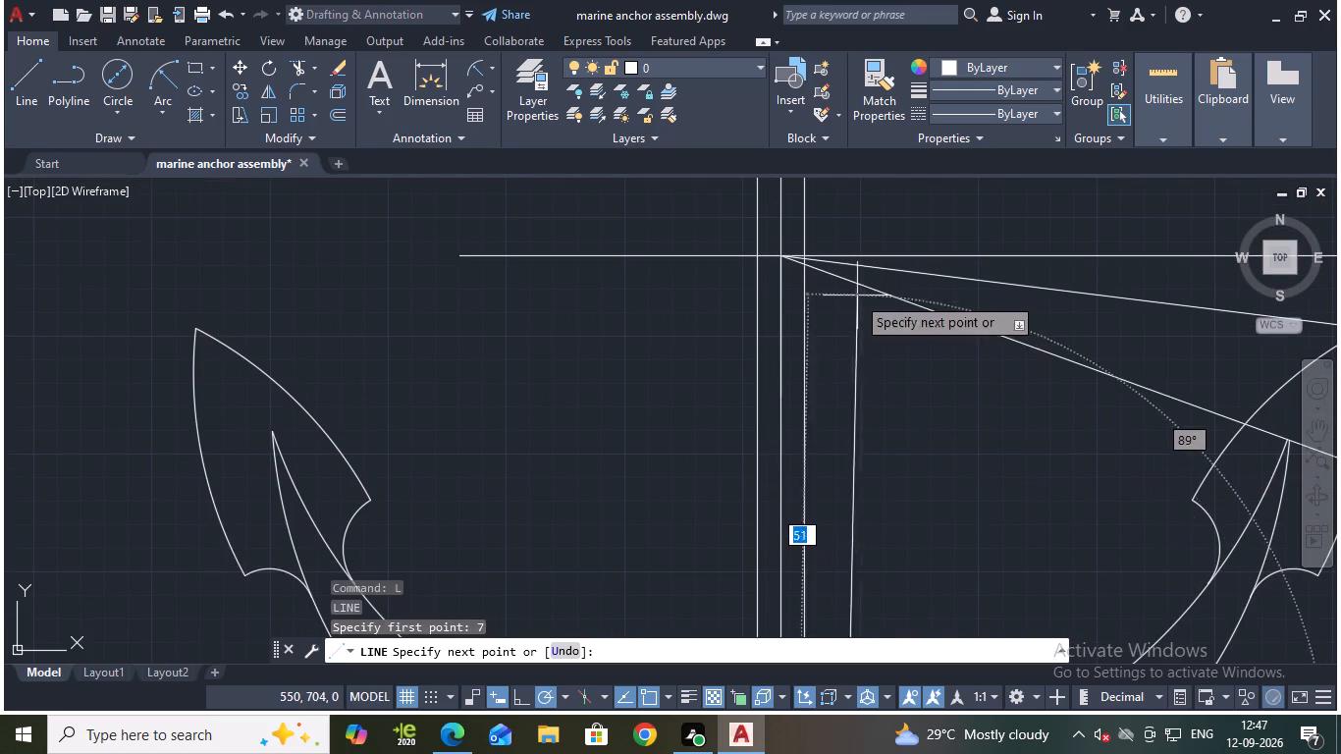
scroll(799, 242, down, 2)
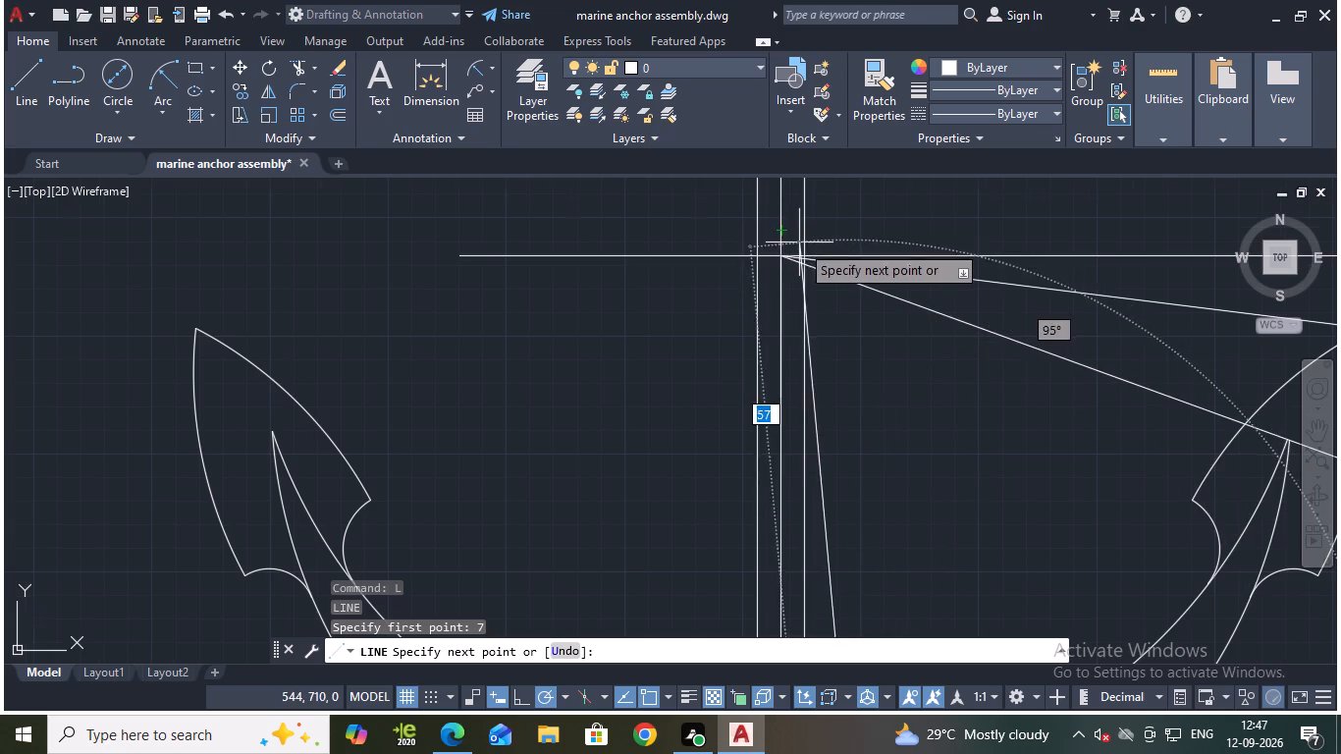
middle_drag(827, 214, 772, 469)
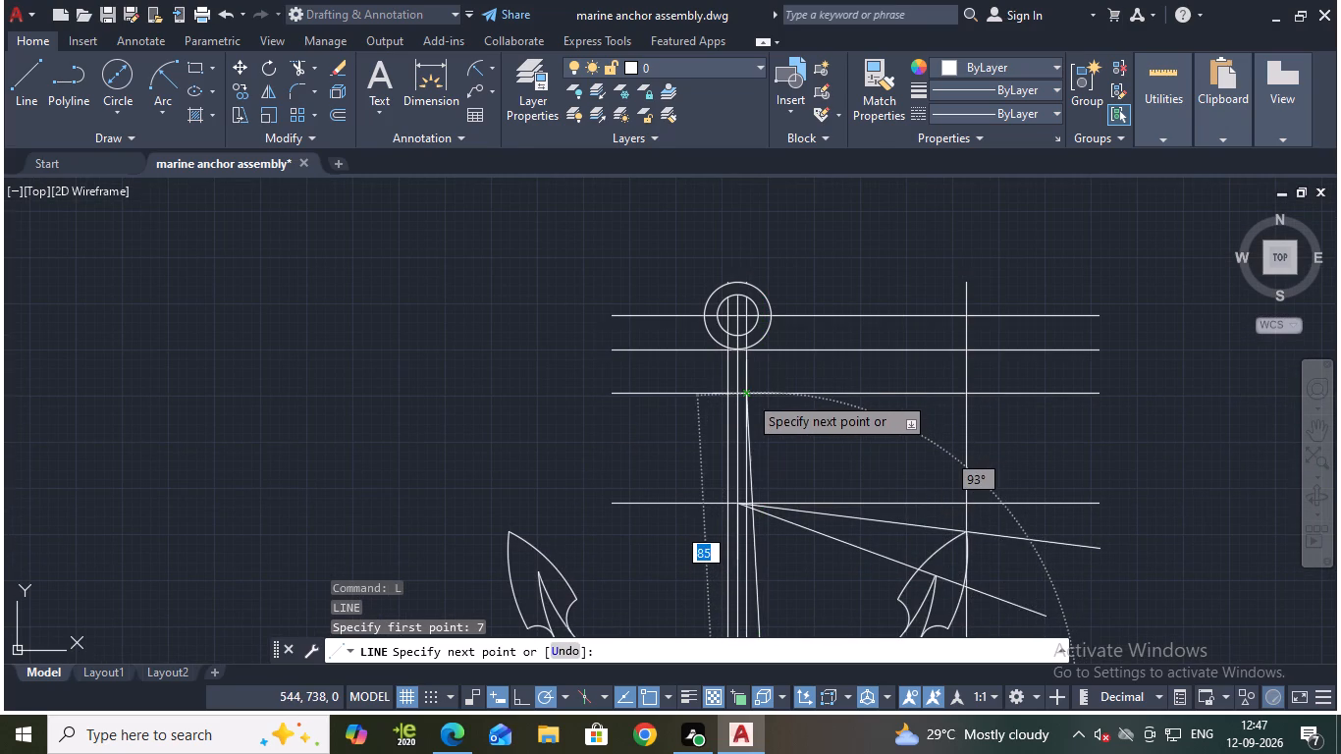
scroll(746, 396, up, 2)
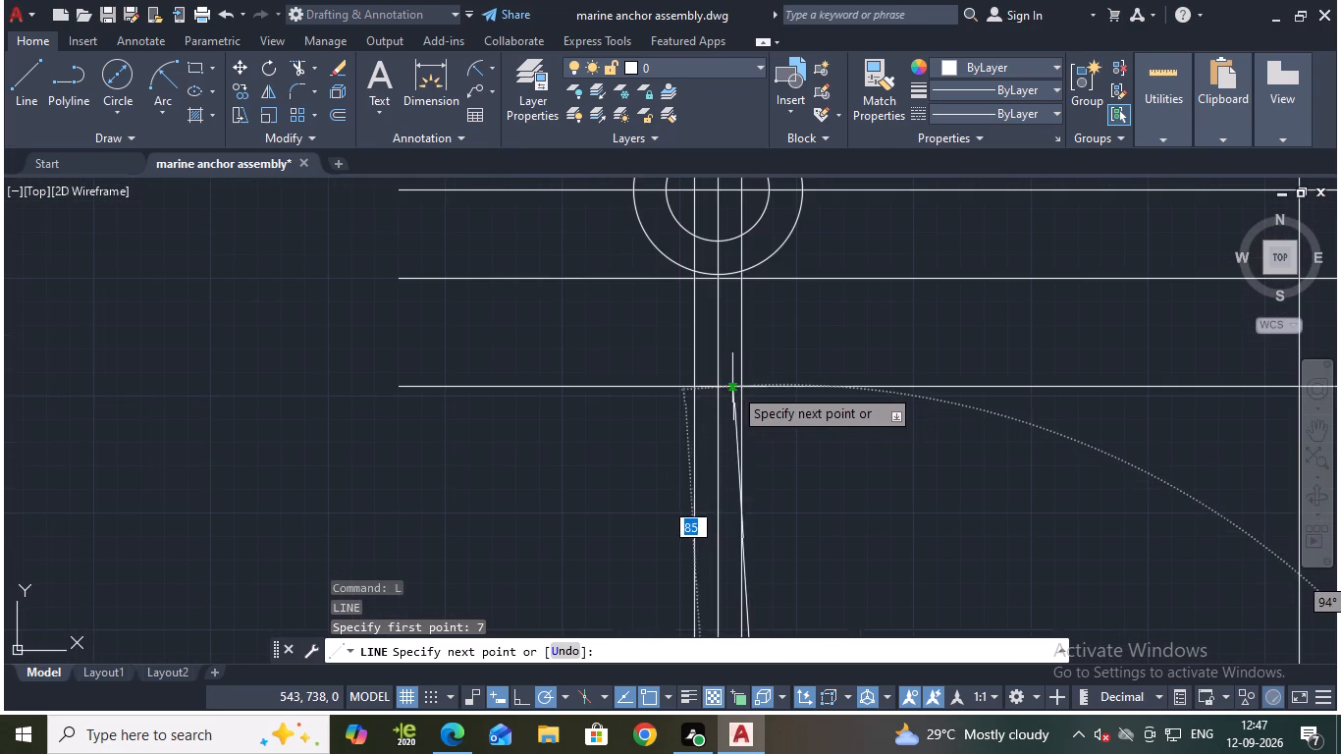
click(739, 384)
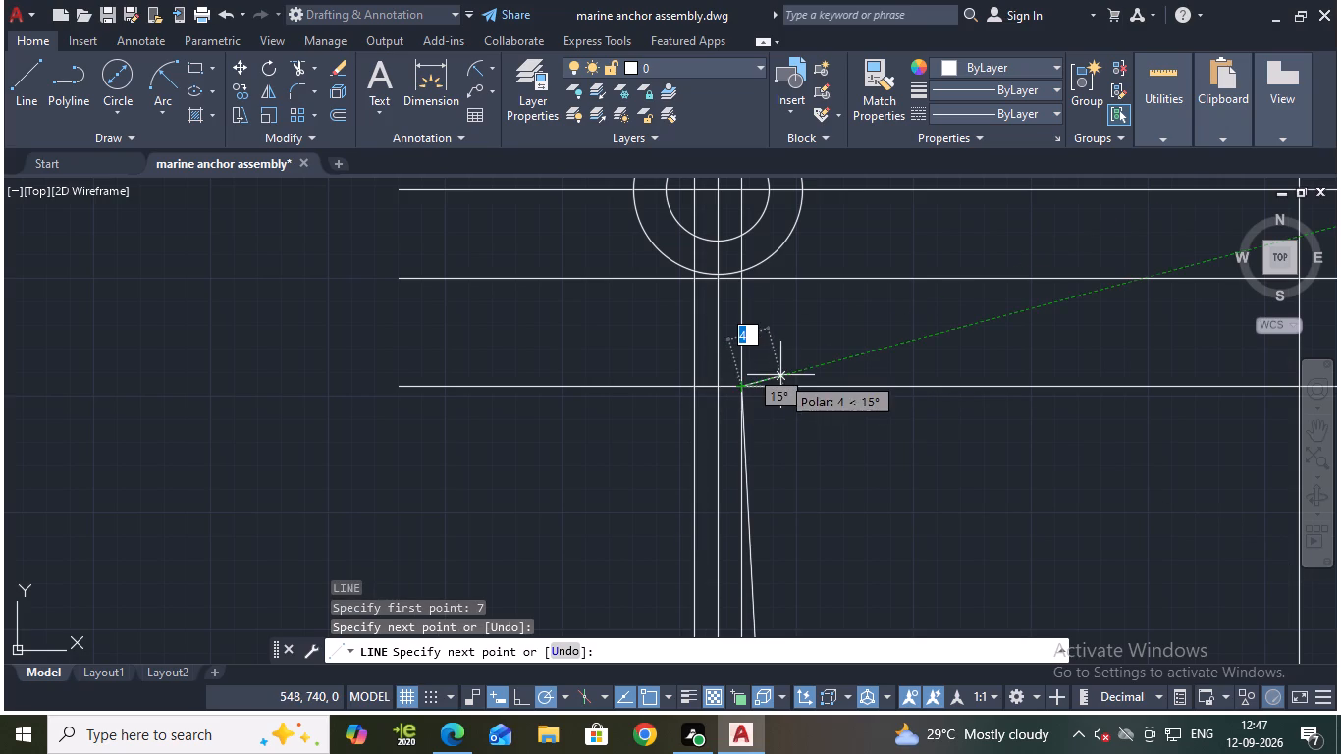
key(Escape)
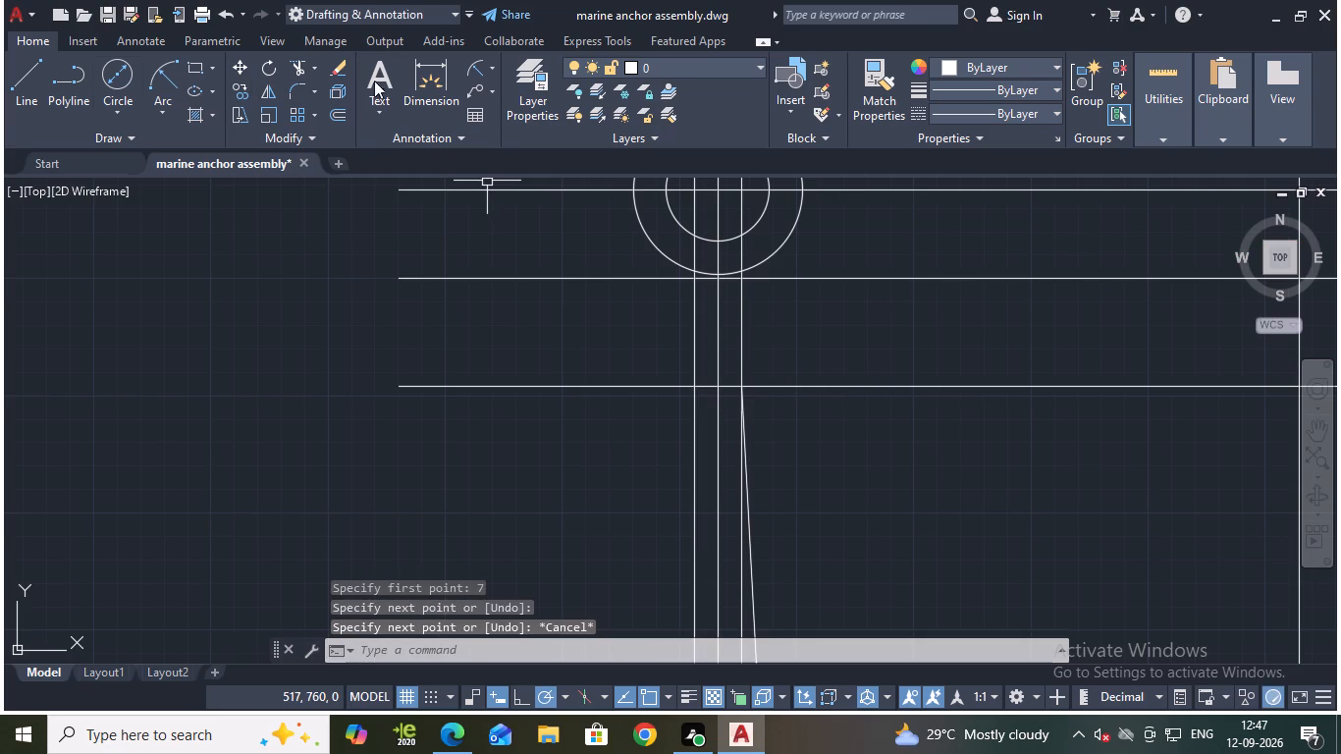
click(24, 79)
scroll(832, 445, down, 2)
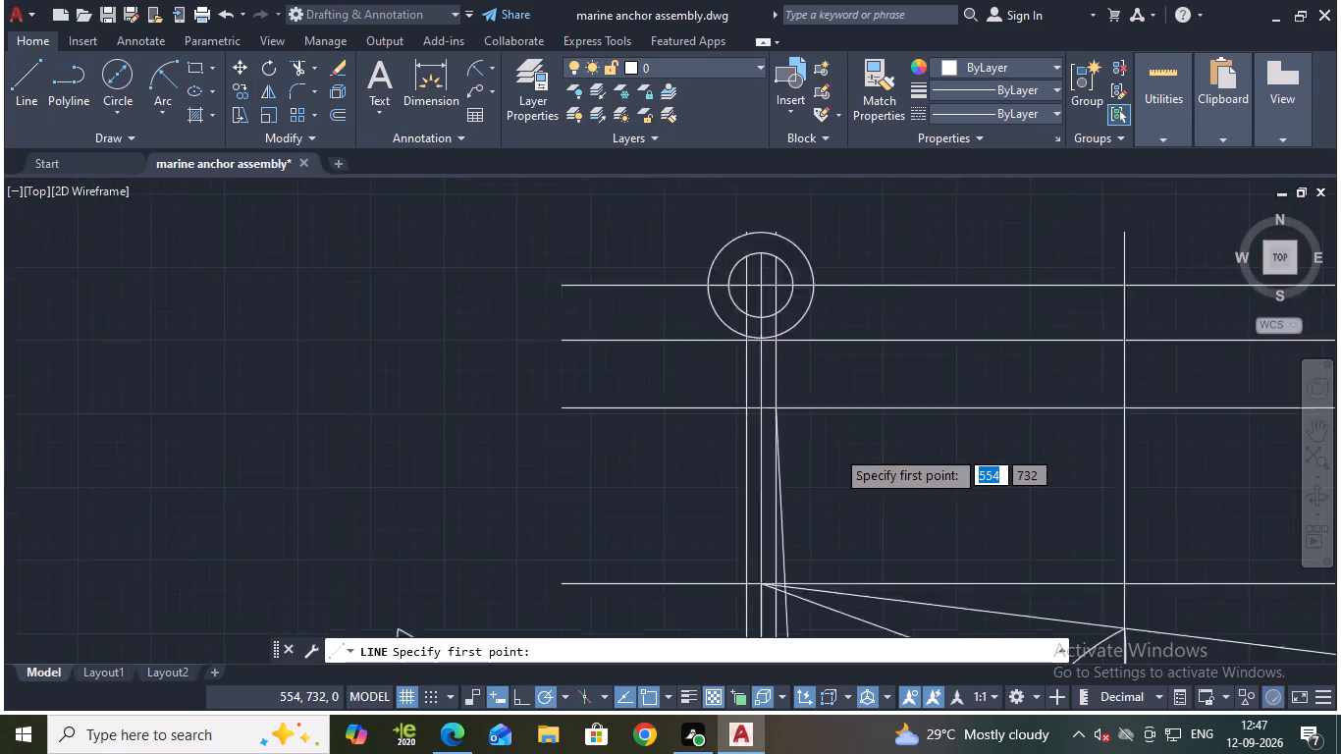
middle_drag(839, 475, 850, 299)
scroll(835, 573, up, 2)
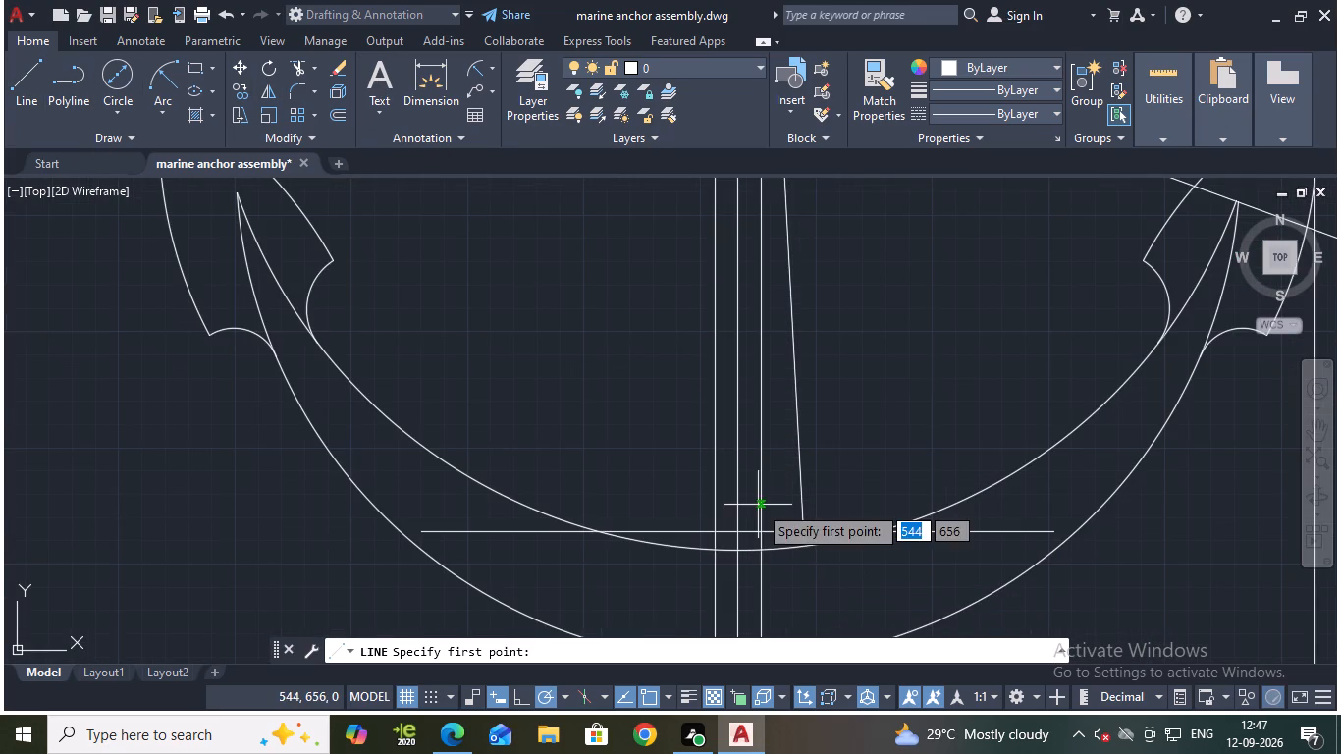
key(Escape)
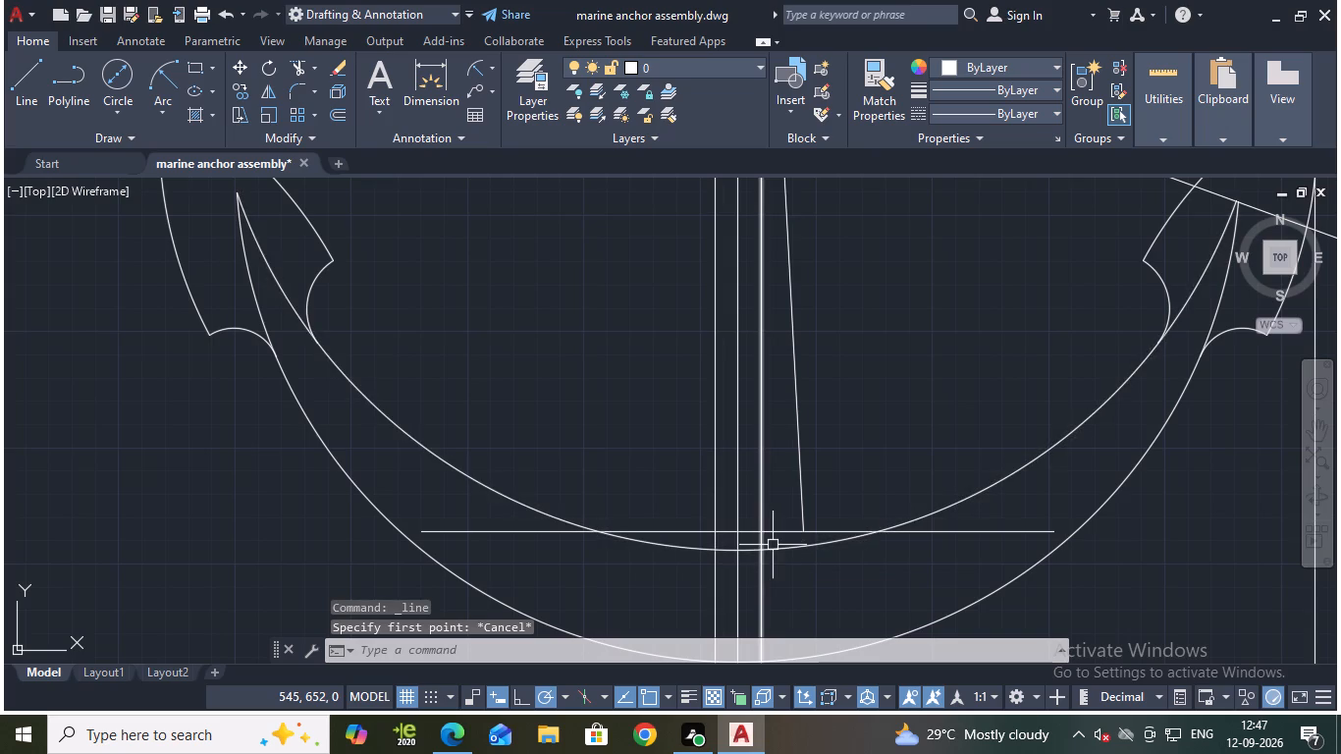
Draw the shank's left tapered edge from 7 mm left of the lower horizontal line's midpoint to the left 2.5 mm offset's crossing with the third horizontal line.
key(l)
key(Return)
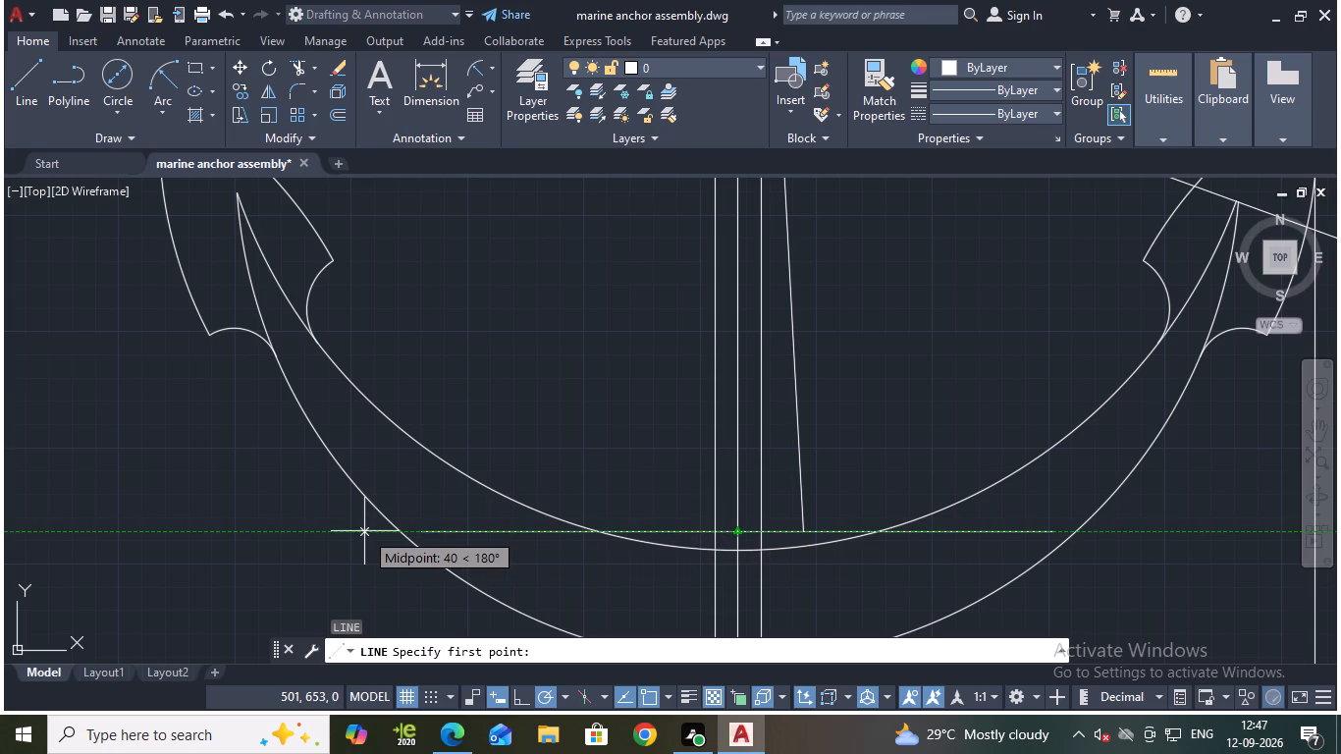
key(7)
key(Return)
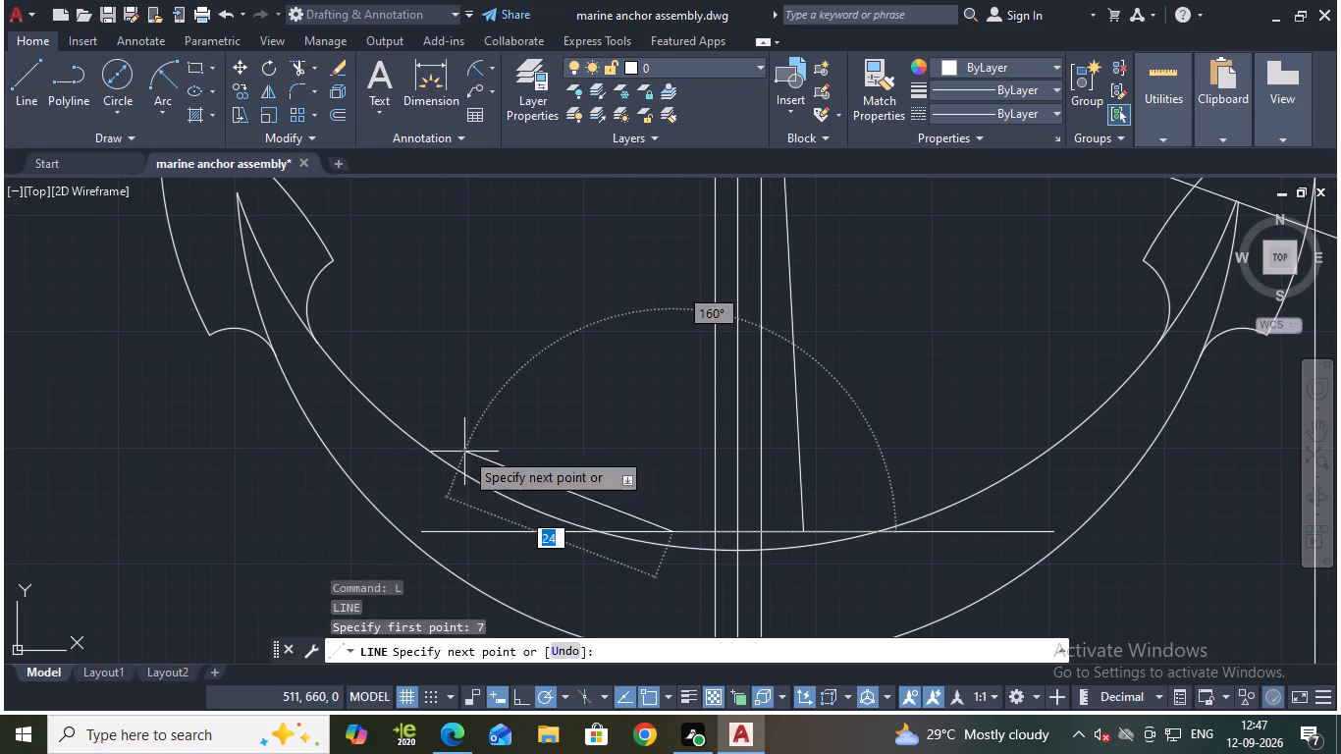
middle_drag(692, 277, 570, 563)
scroll(518, 359, down, 2)
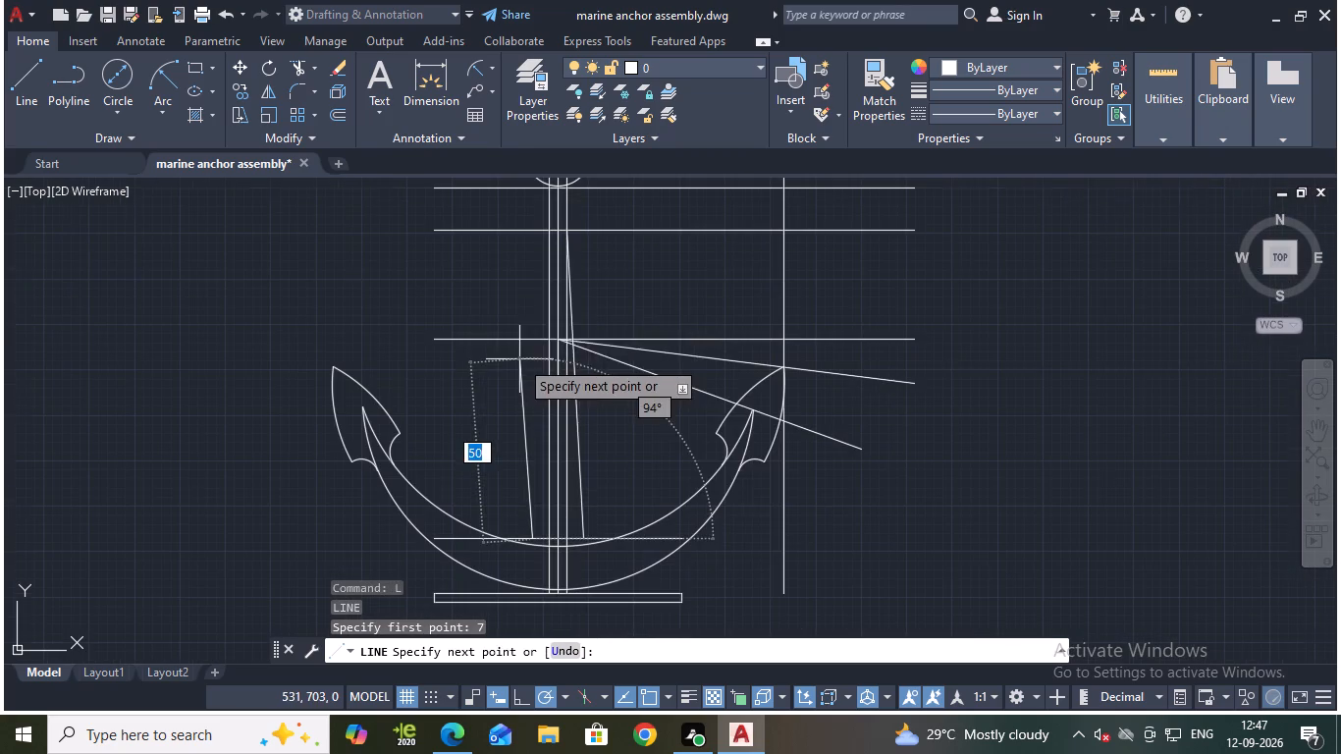
middle_drag(510, 302, 576, 561)
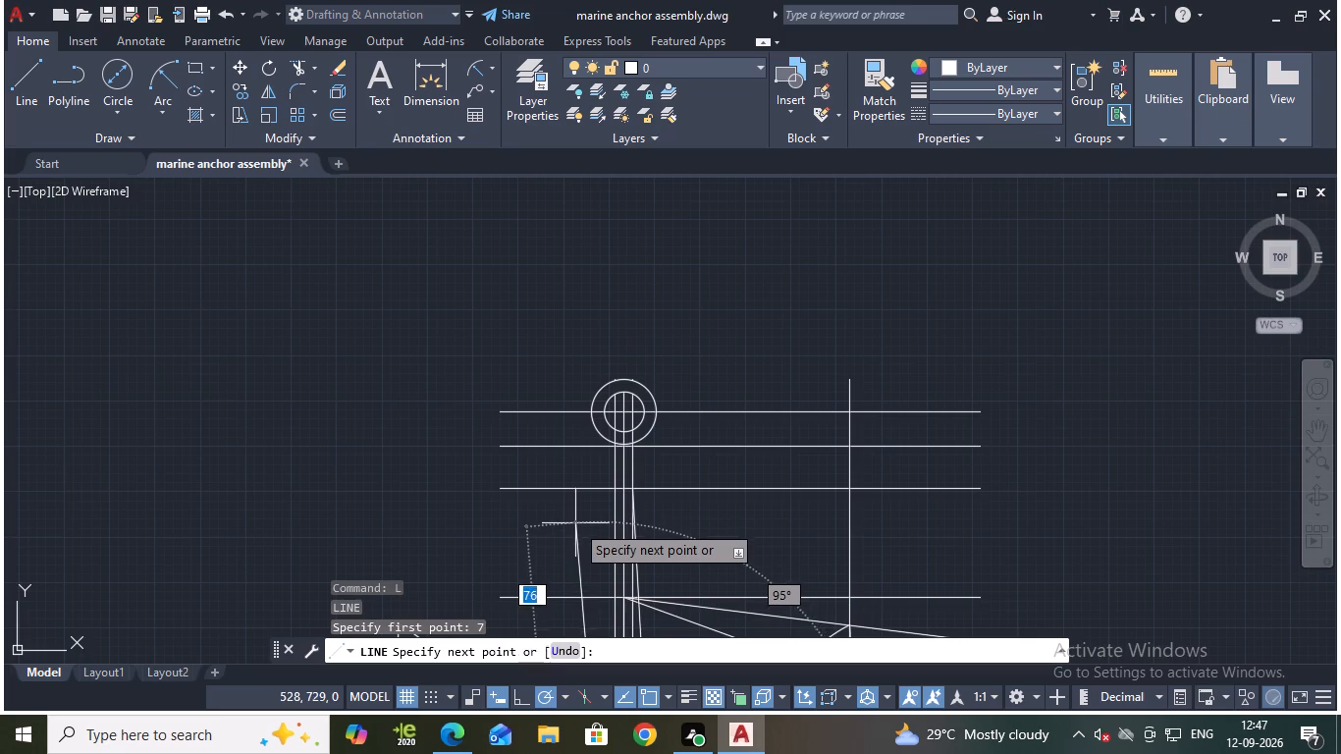
scroll(587, 520, up, 5)
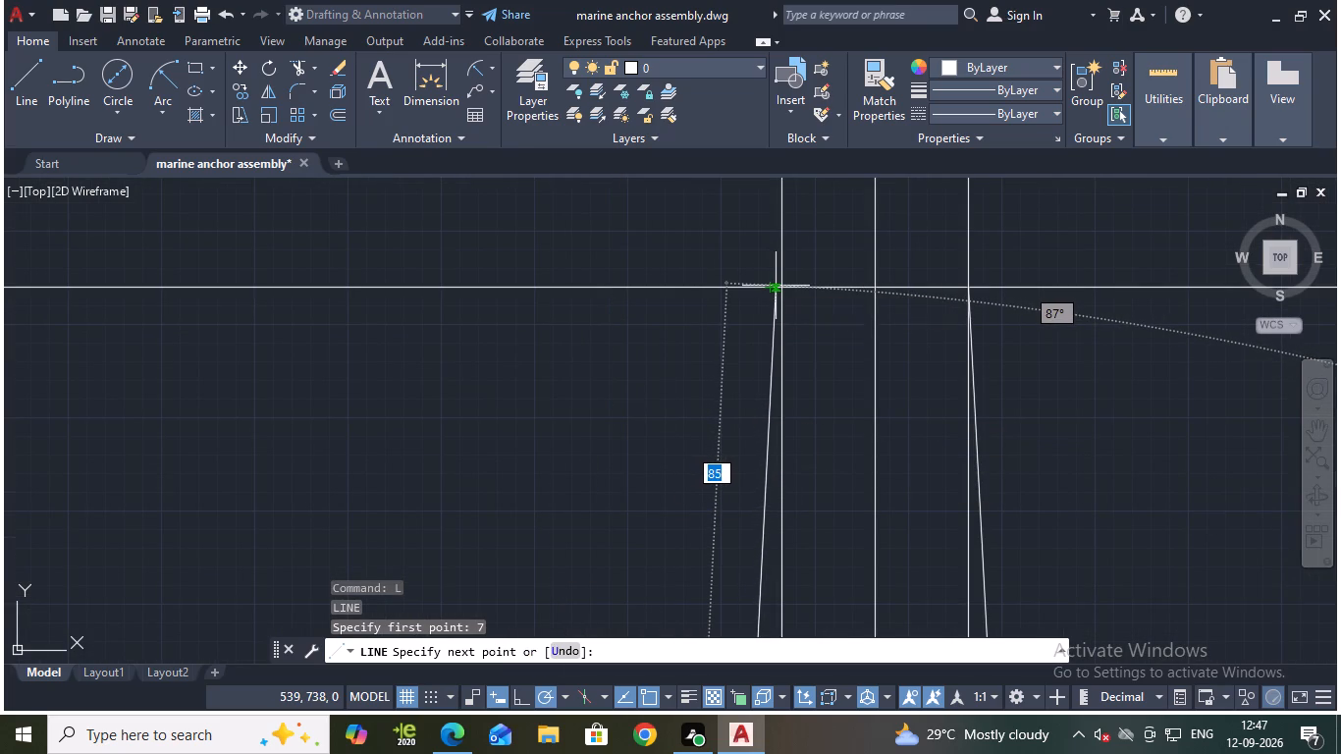
click(778, 286)
scroll(732, 338, down, 1)
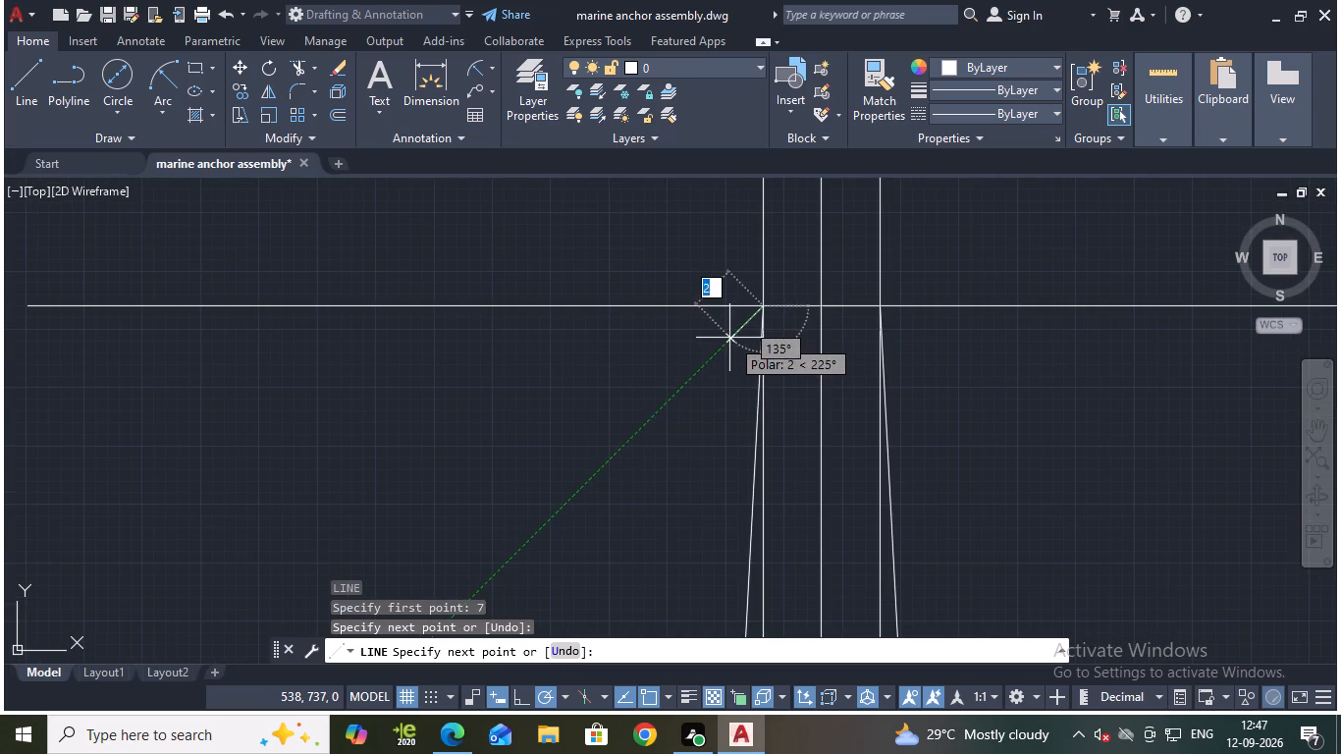
key(Escape)
Trim both 2.5 mm offset vertical lines below the third horizontal line, leaving the tapered edges.
text(tr)
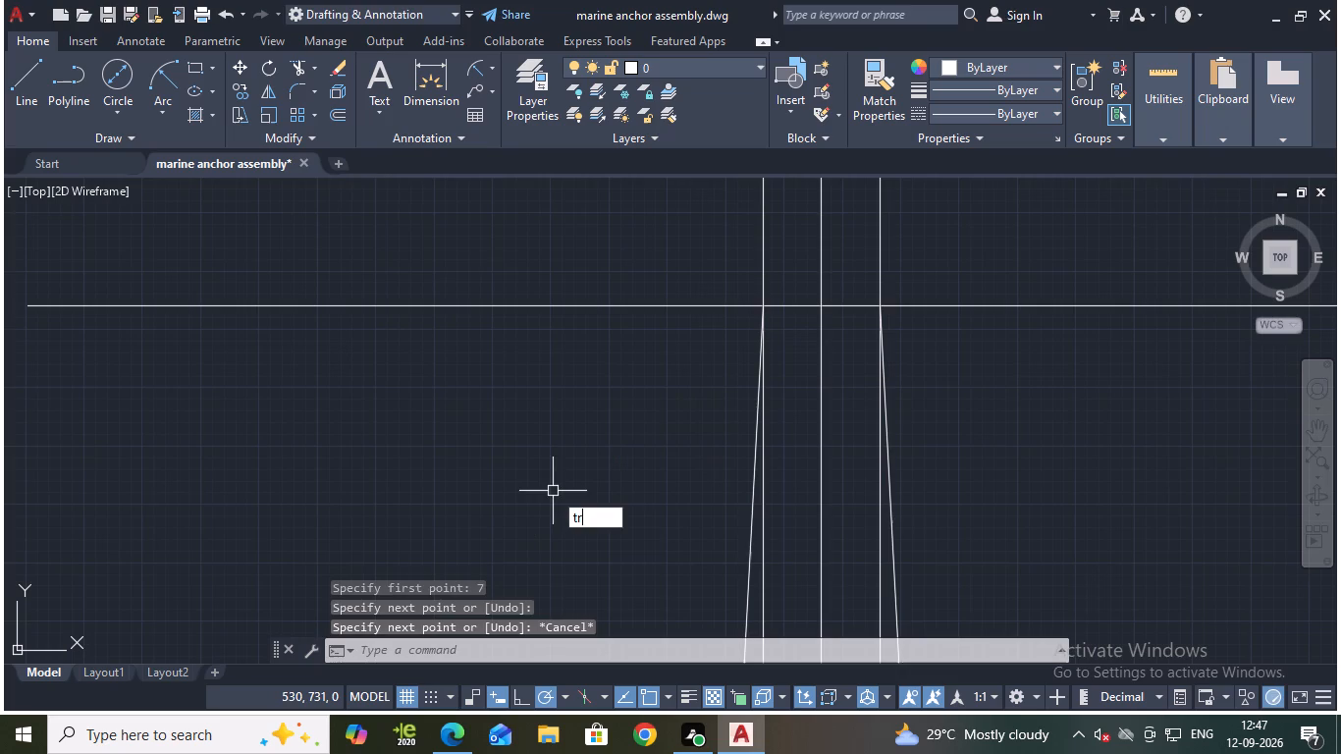
key(Return)
click(758, 584)
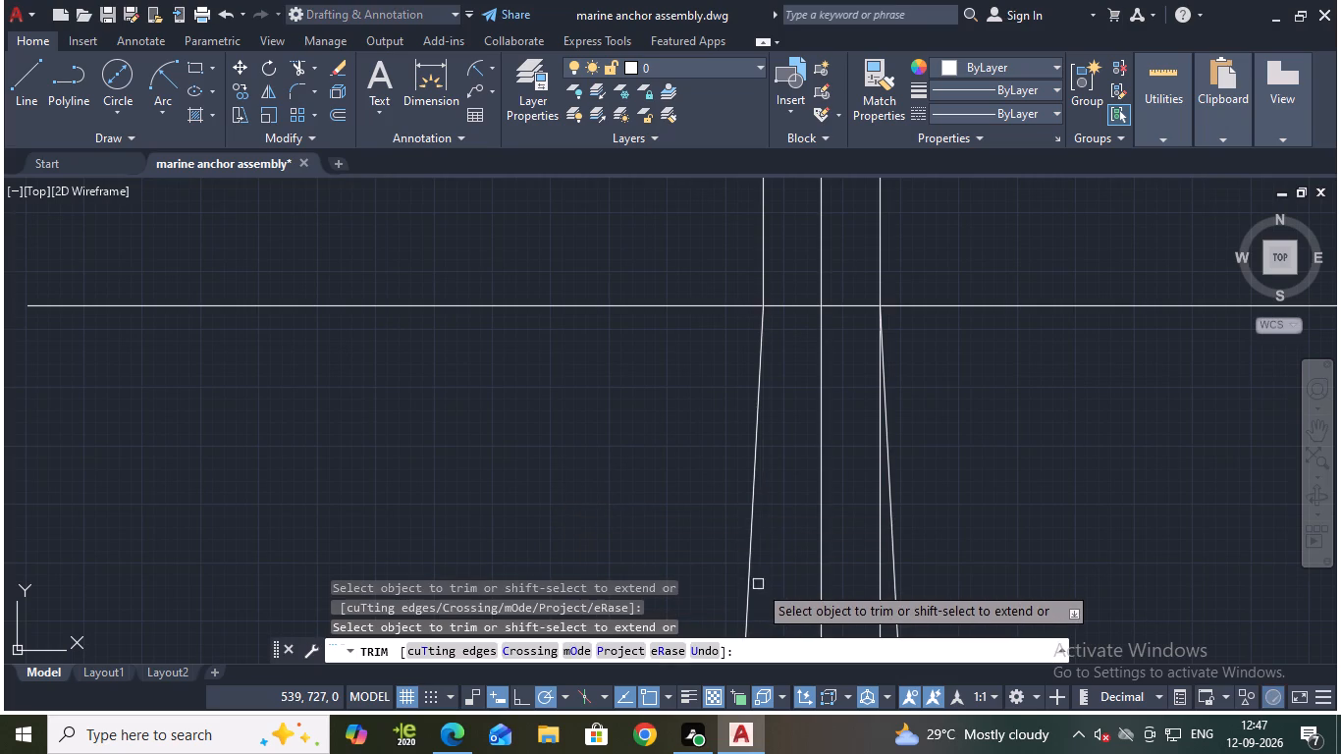
click(884, 590)
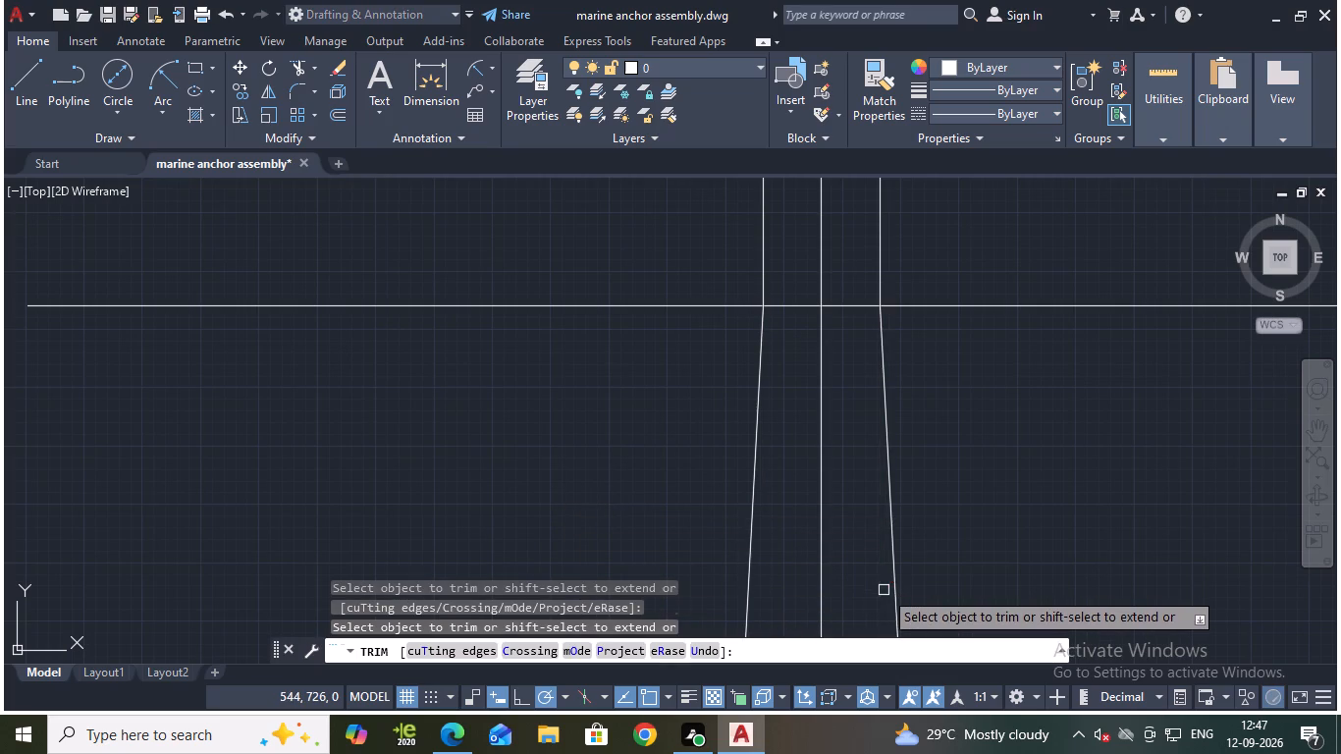
scroll(901, 560, down, 3)
scroll(931, 538, up, 2)
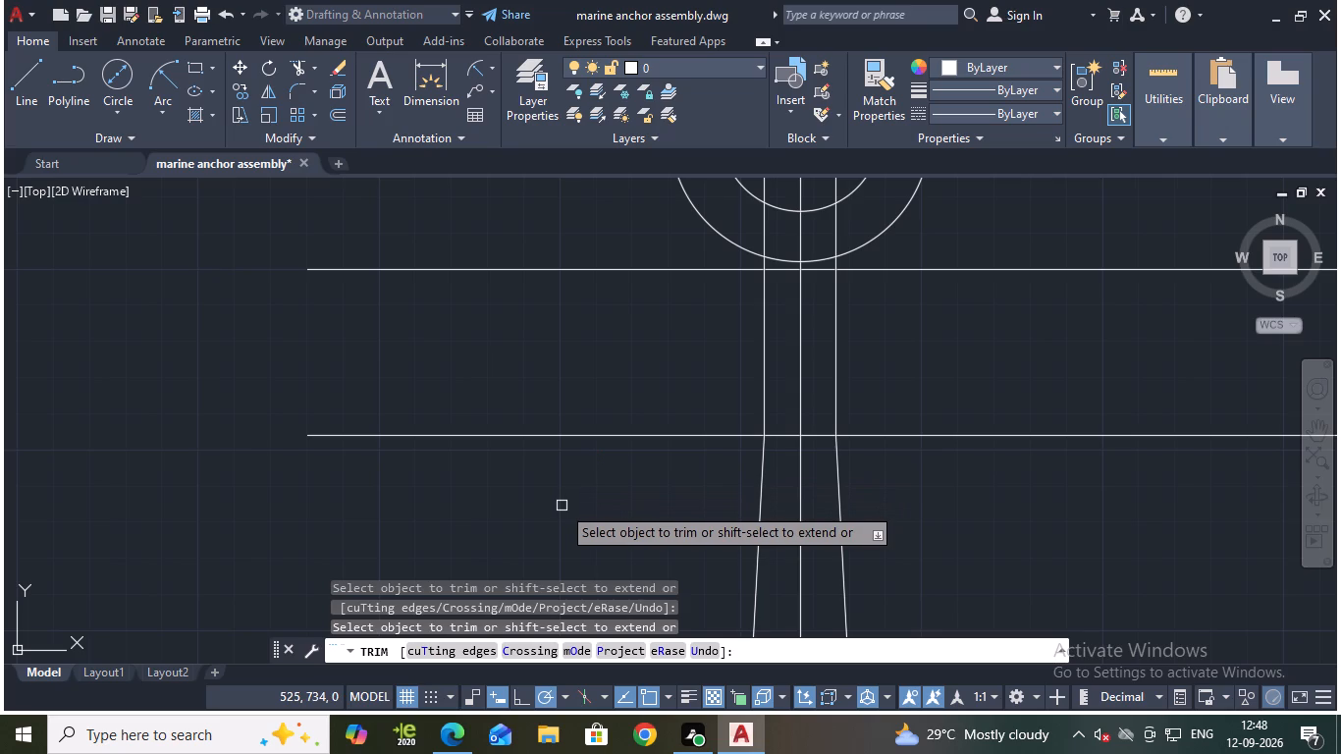
scroll(572, 505, down, 1)
scroll(502, 460, down, 1)
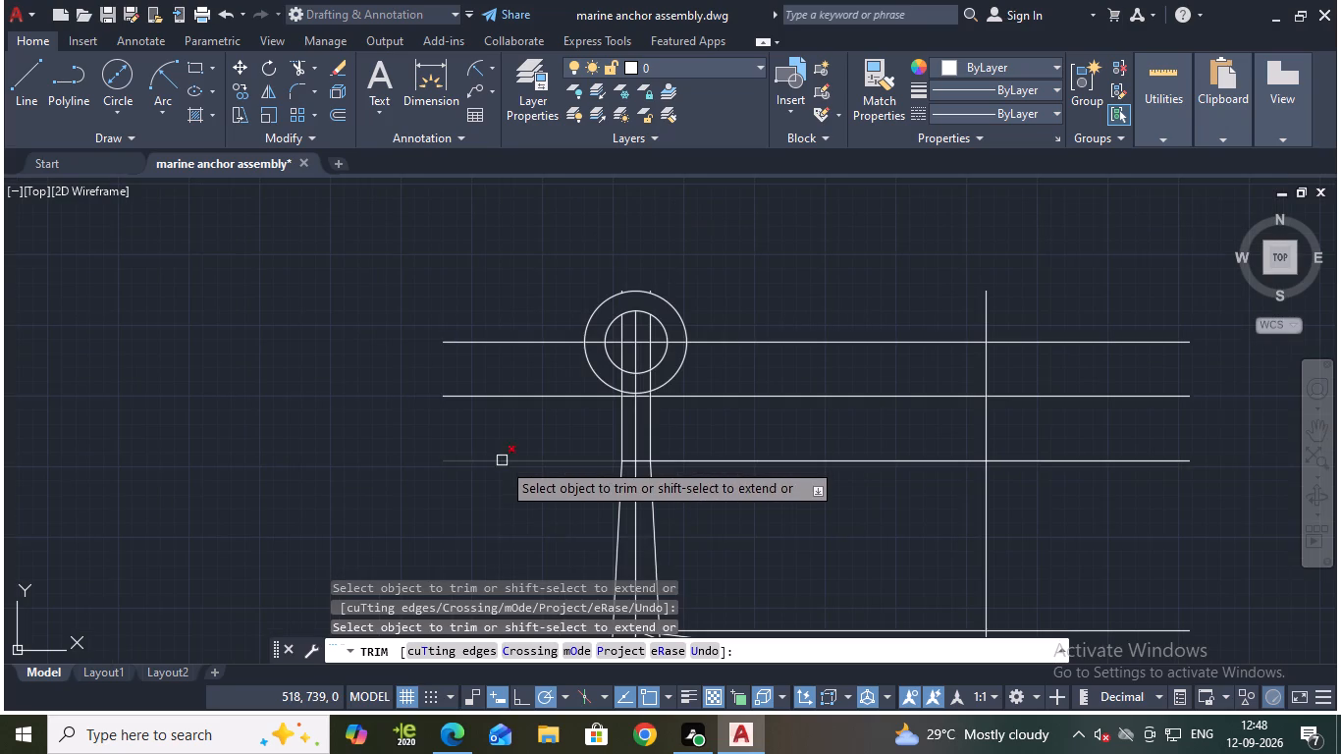
key(Escape)
Erase the centreline and the two offset vertical lines running from the eye down to the shank.
click(650, 419)
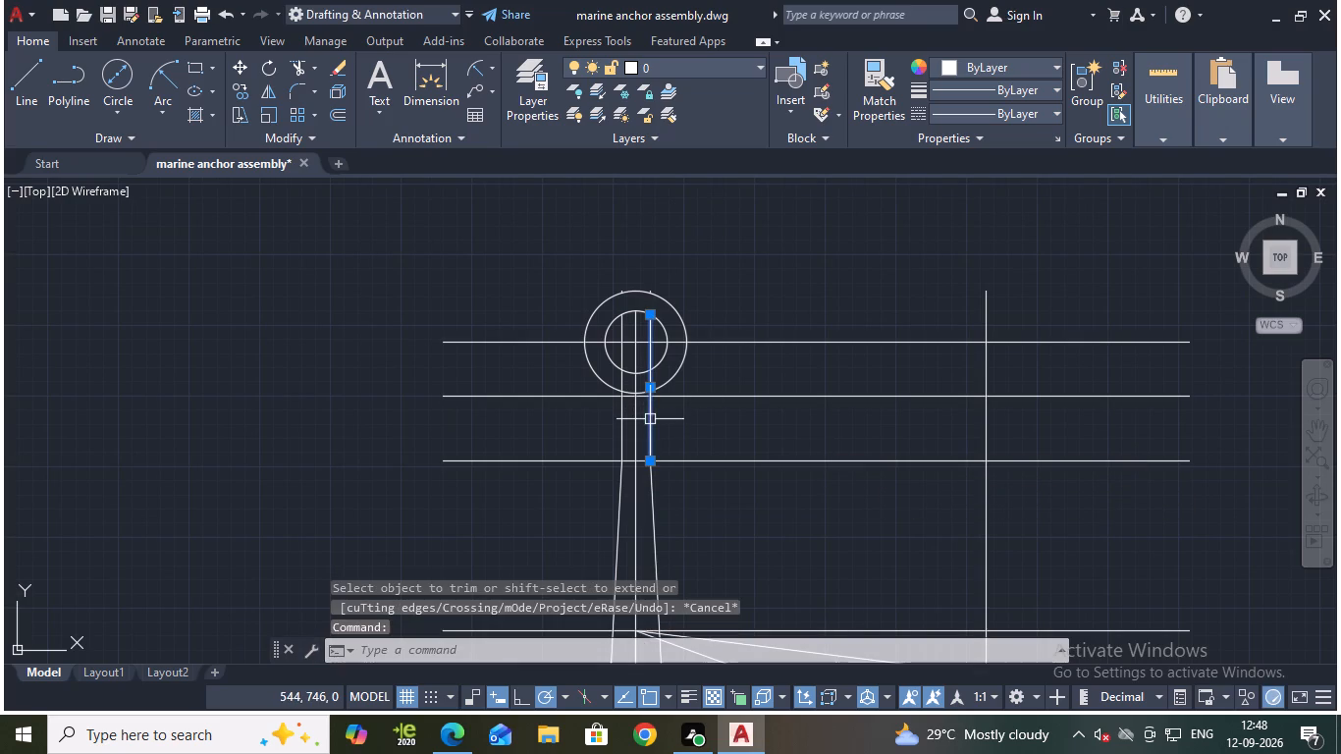
click(634, 429)
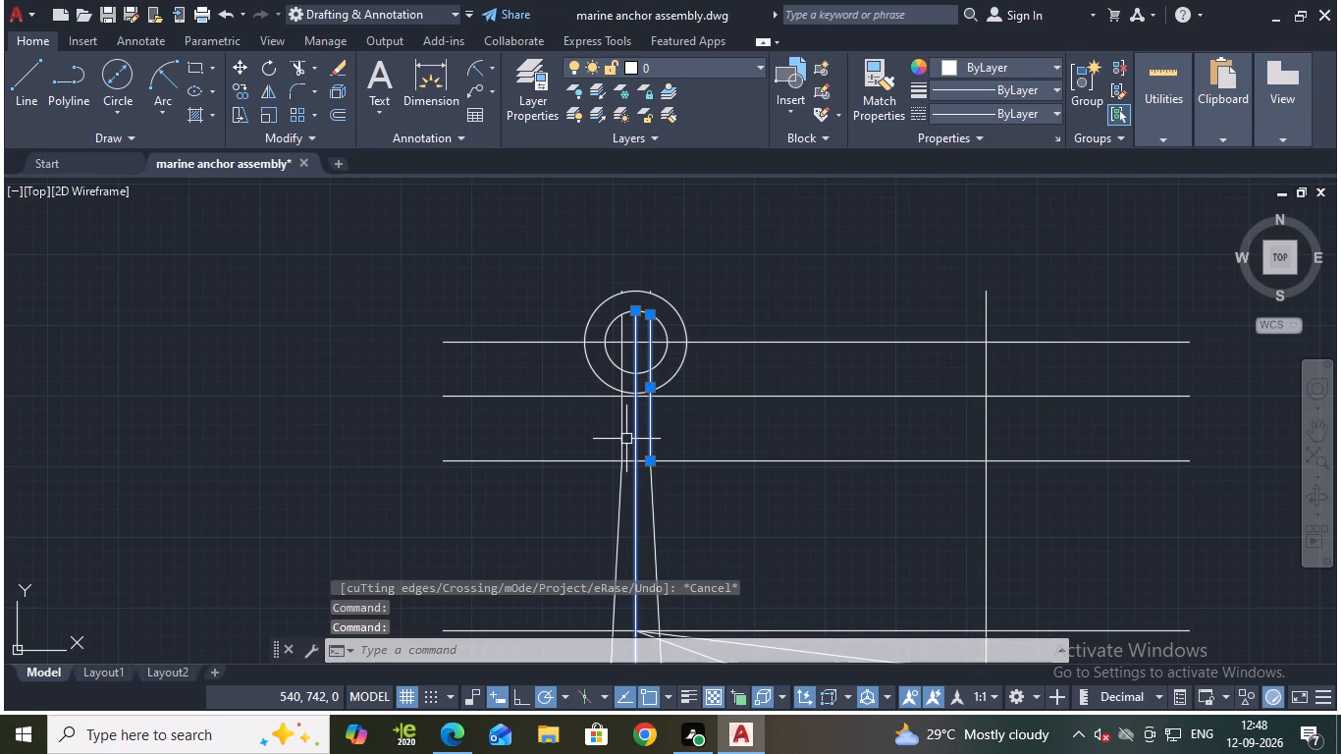
click(623, 440)
key(e)
key(Return)
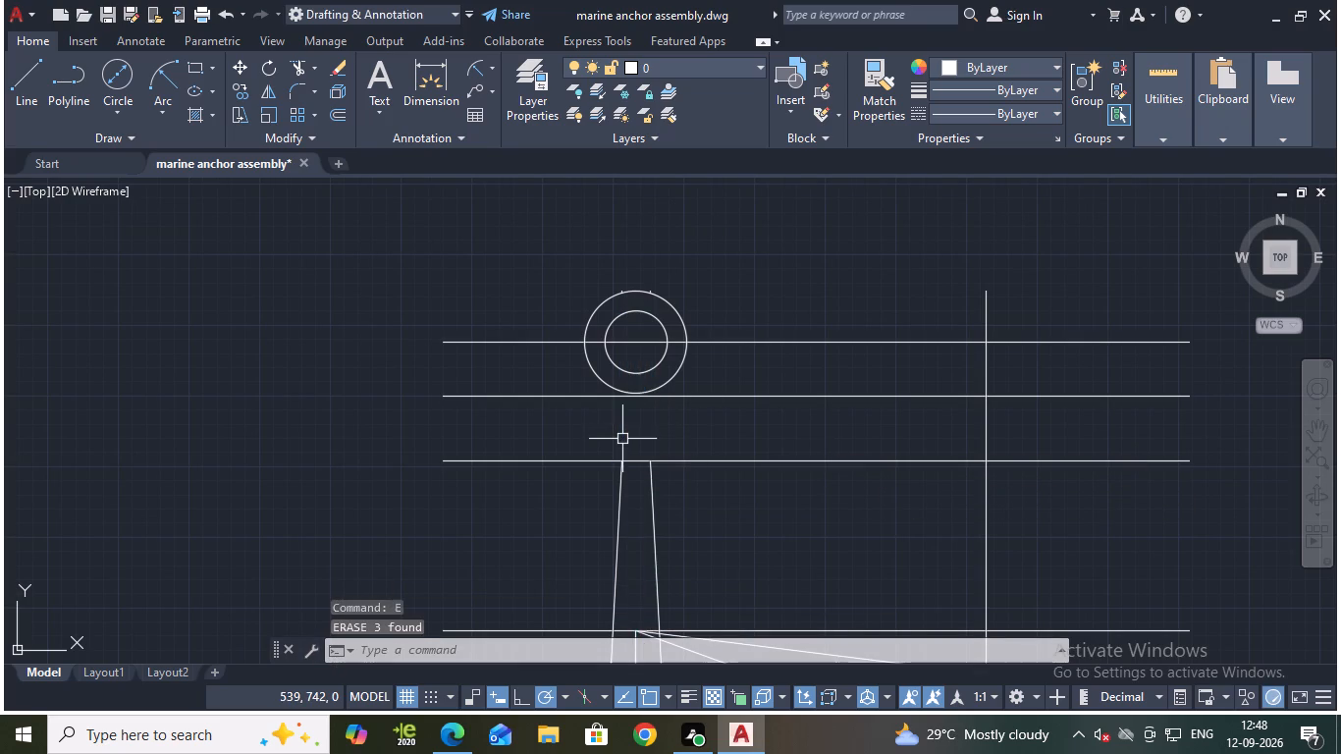
Stretch the top end of the short remaining vertical centreline up to the centre of the eye circles.
scroll(693, 489, up, 2)
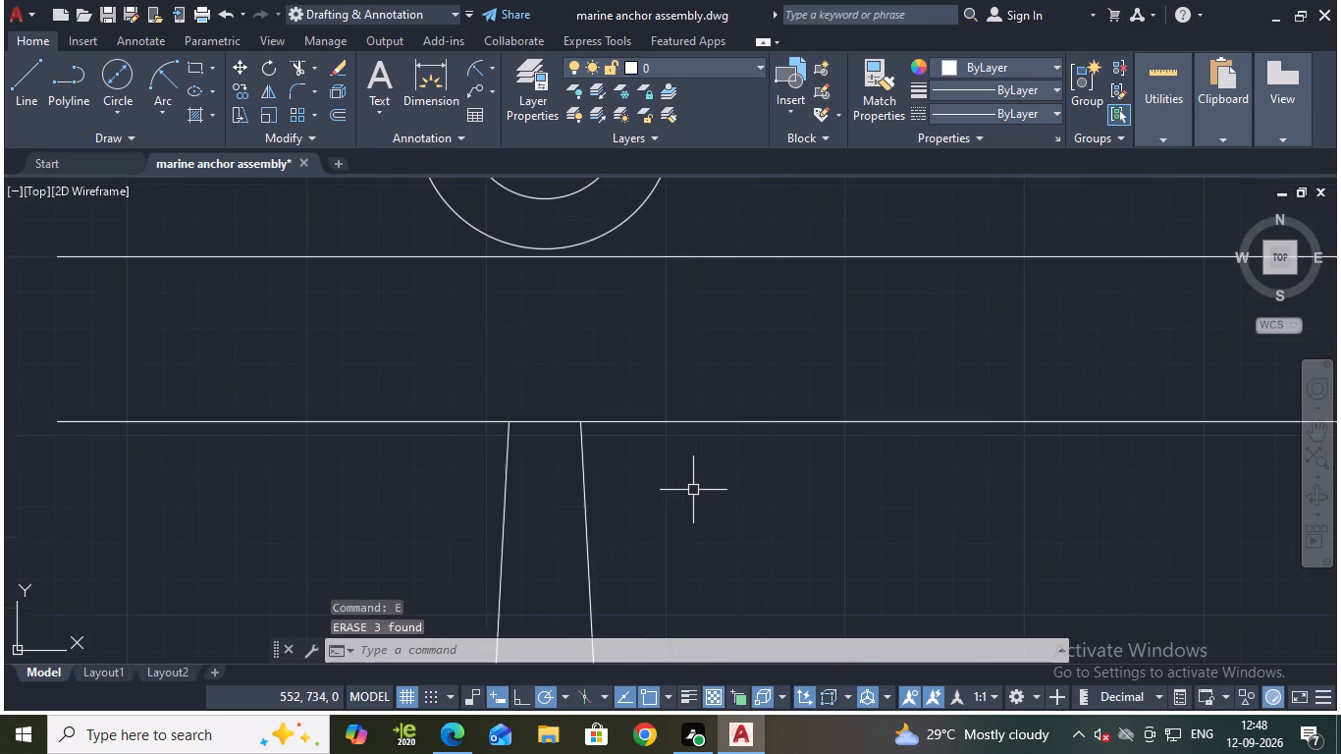
scroll(694, 490, down, 4)
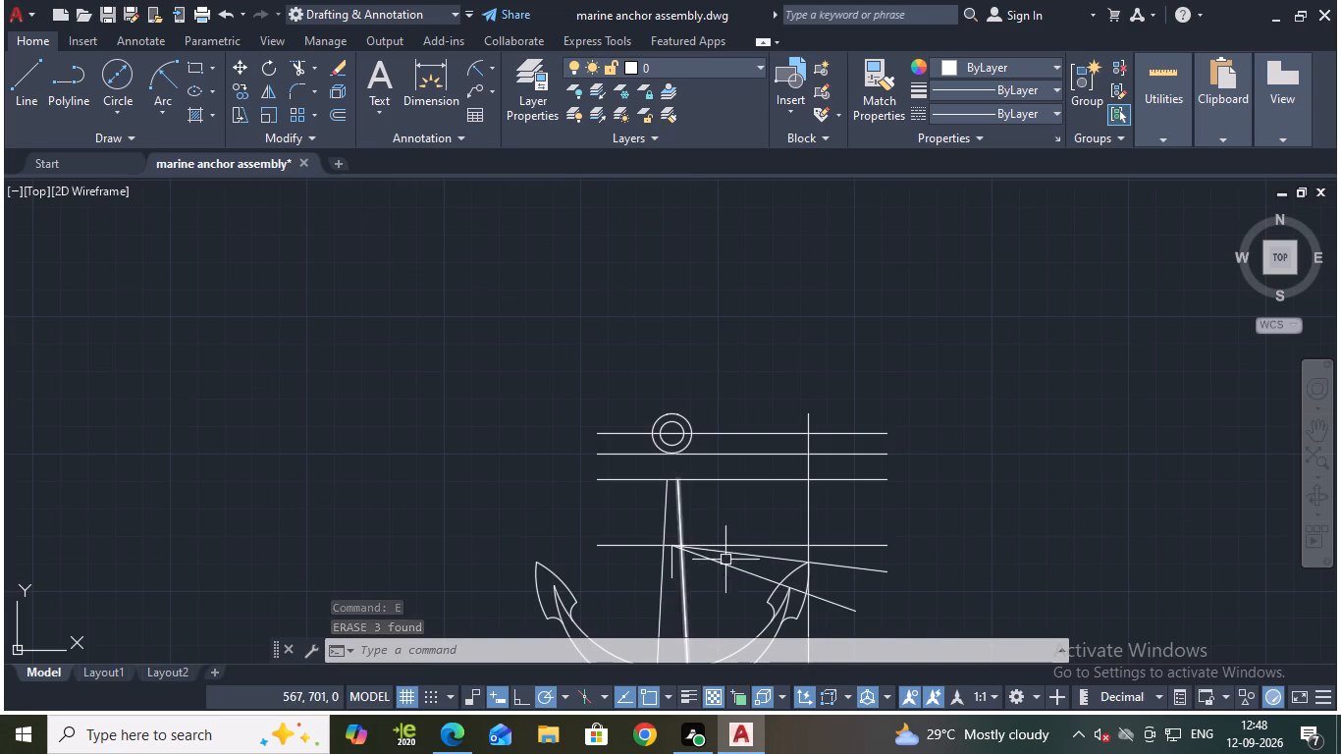
scroll(714, 528, up, 2)
middle_drag(713, 518, 802, 359)
key(Escape)
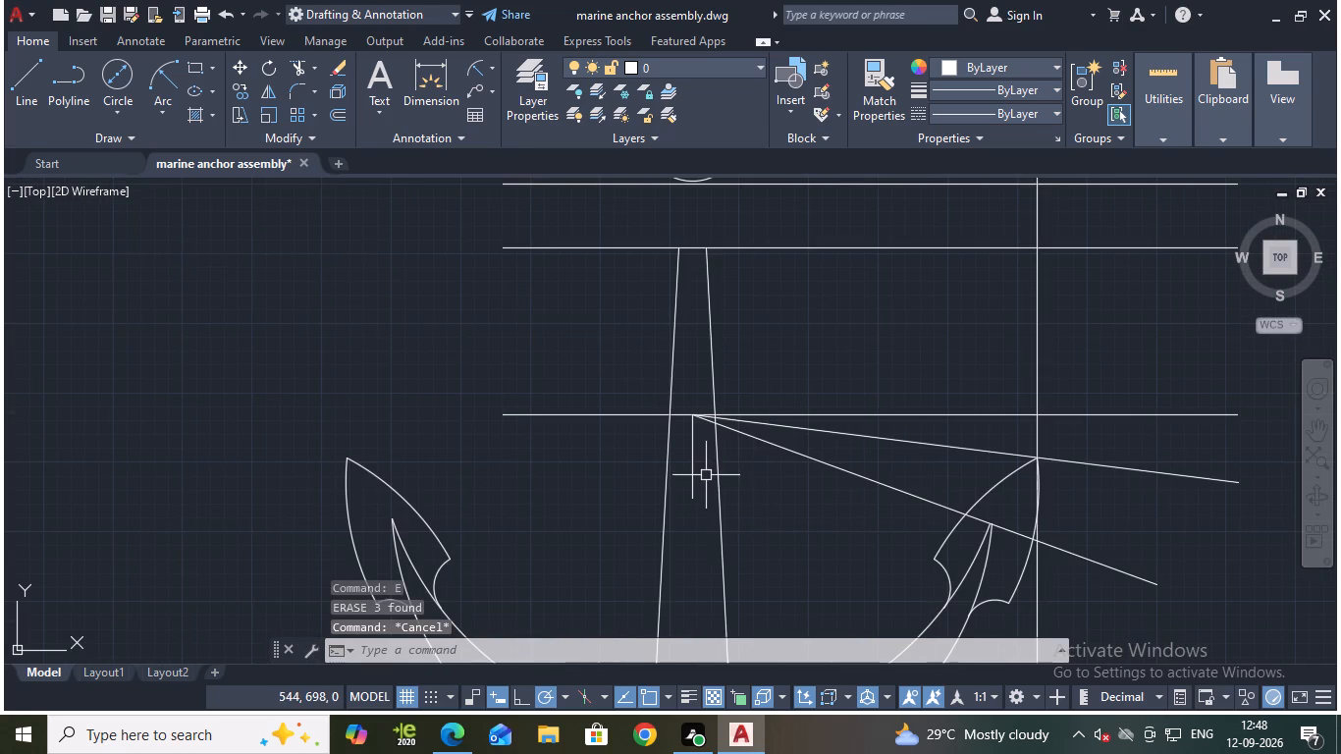
click(694, 476)
click(692, 416)
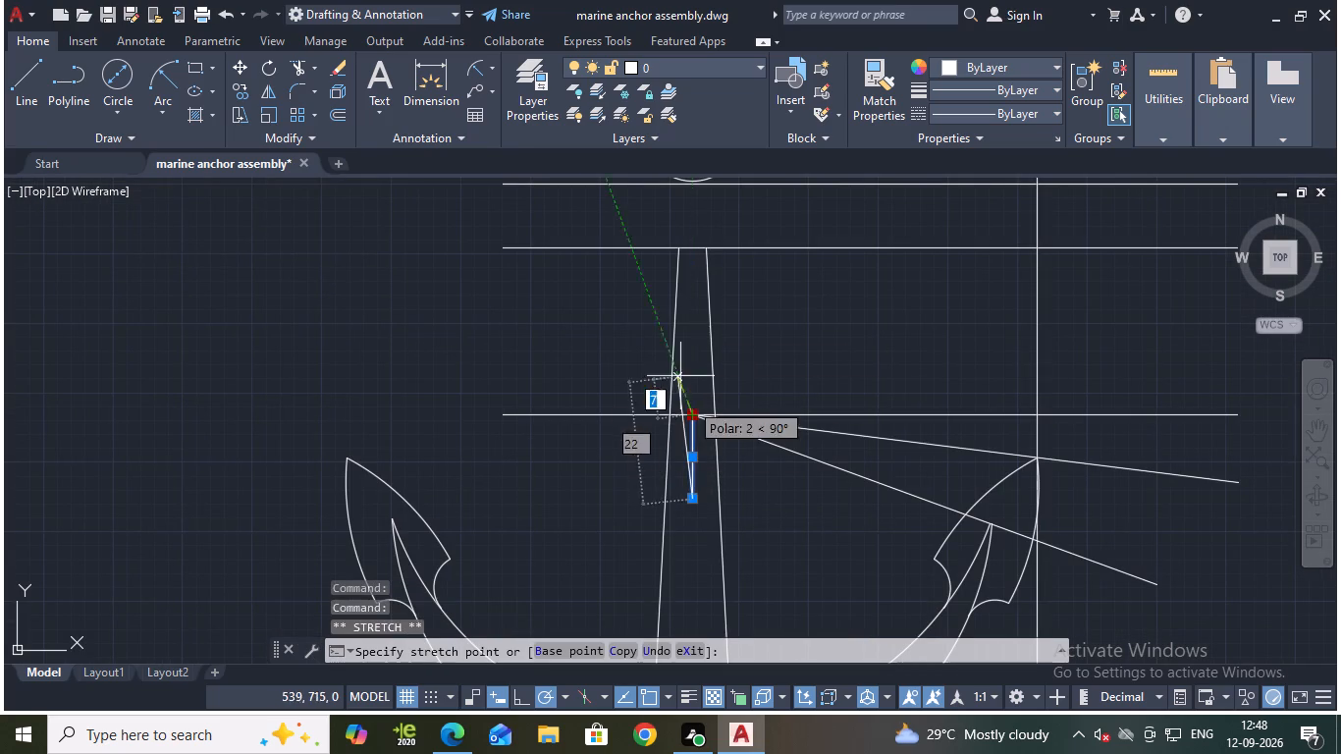
scroll(770, 295, down, 2)
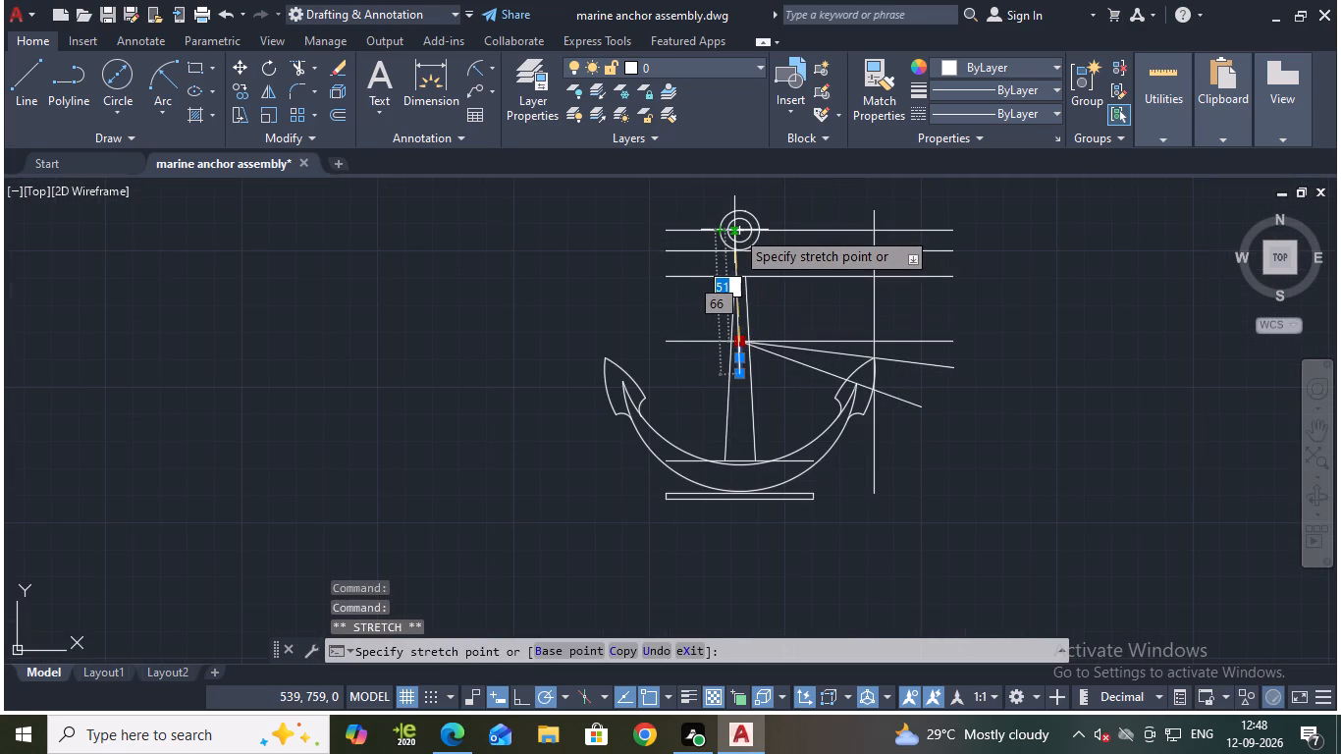
click(737, 232)
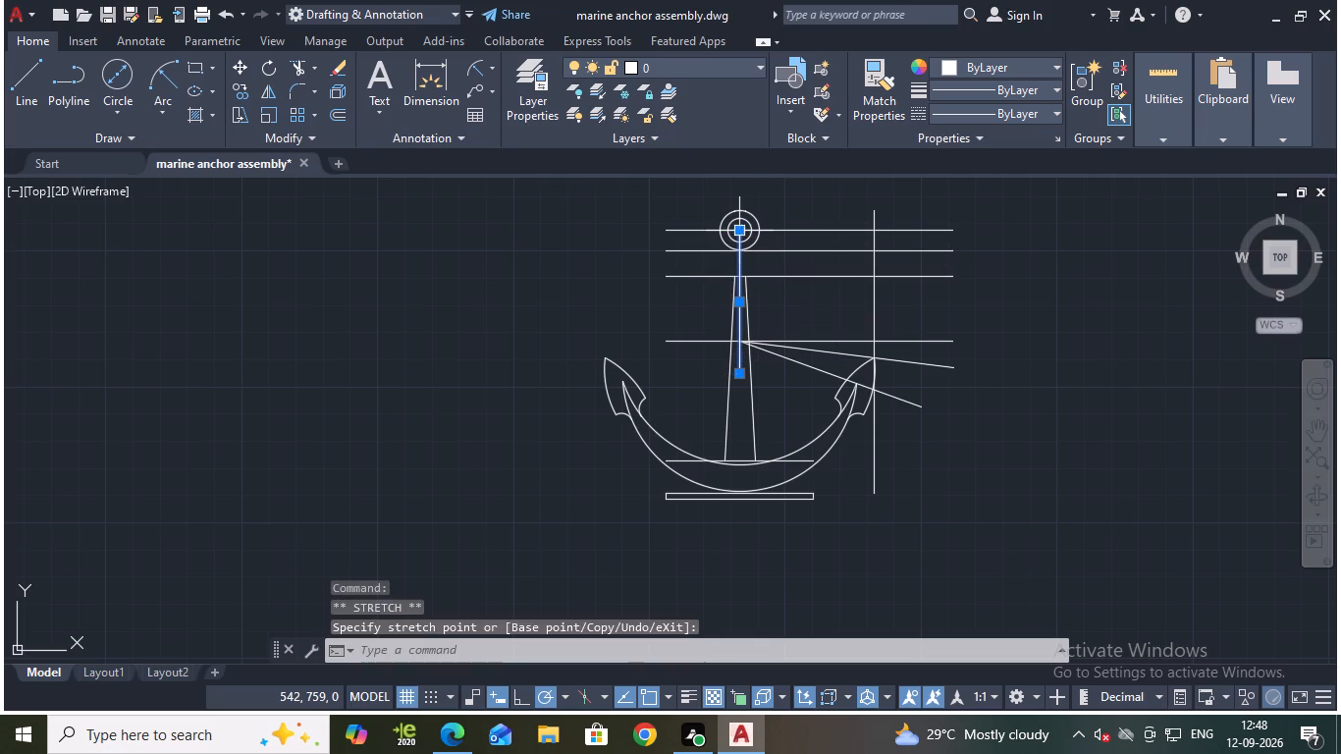
key(Escape)
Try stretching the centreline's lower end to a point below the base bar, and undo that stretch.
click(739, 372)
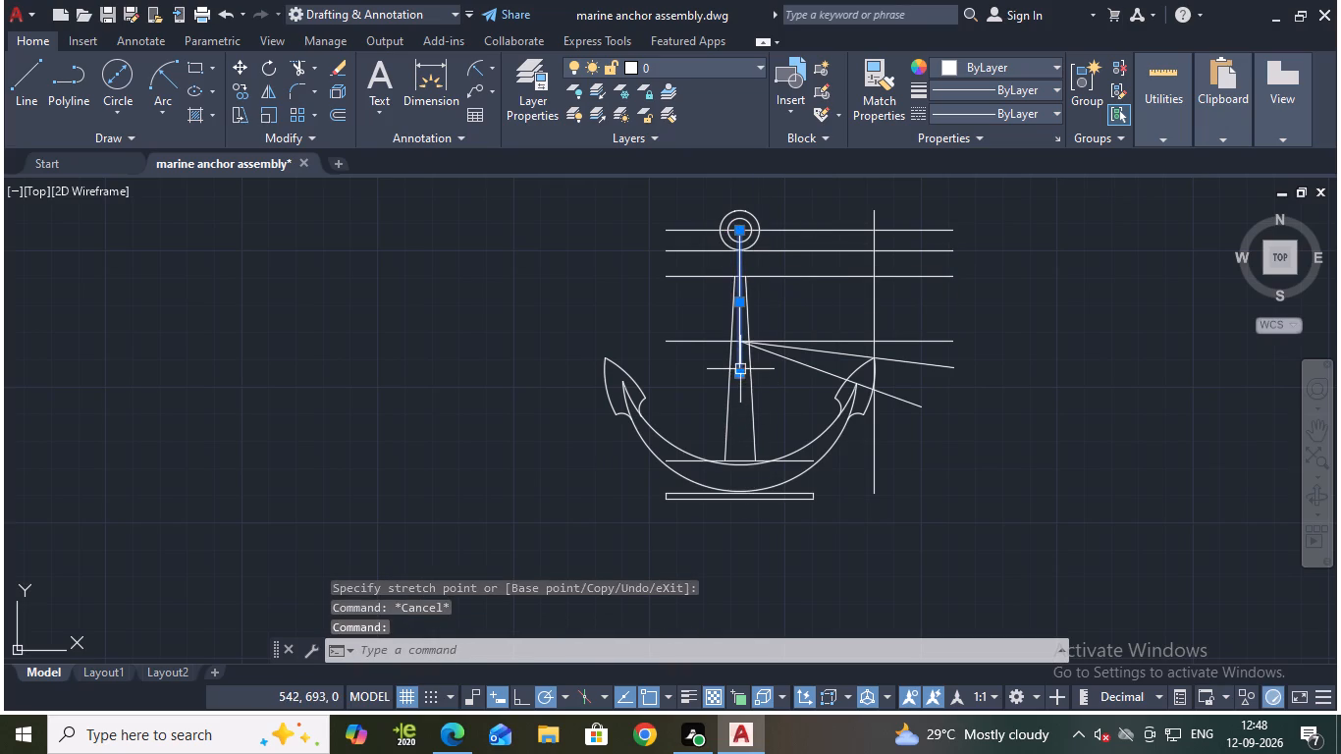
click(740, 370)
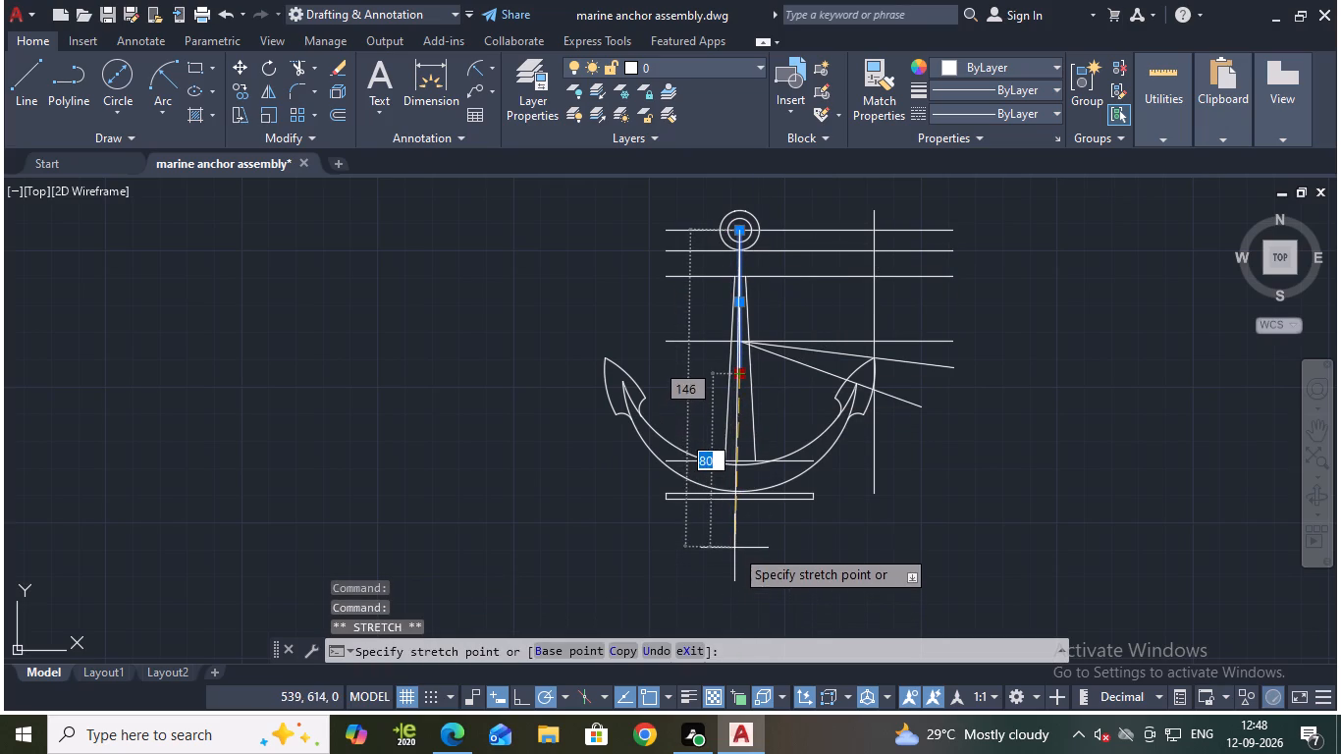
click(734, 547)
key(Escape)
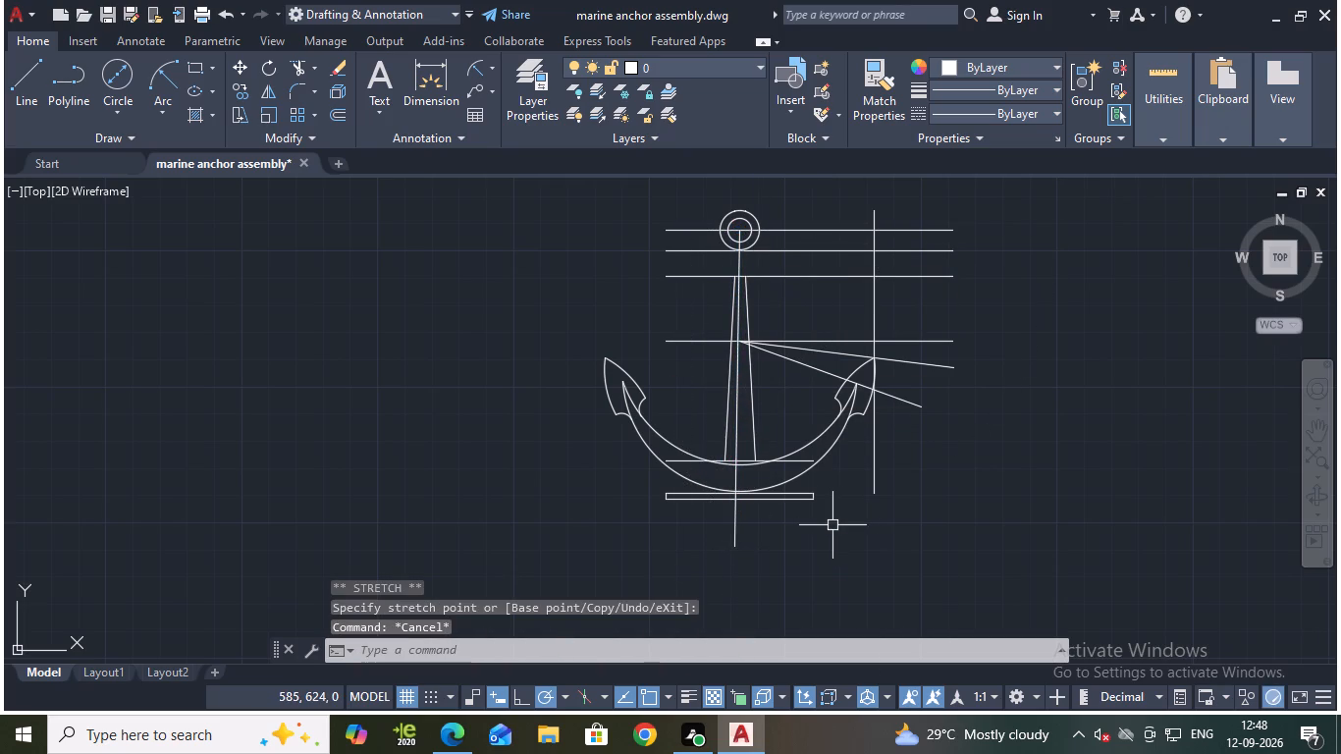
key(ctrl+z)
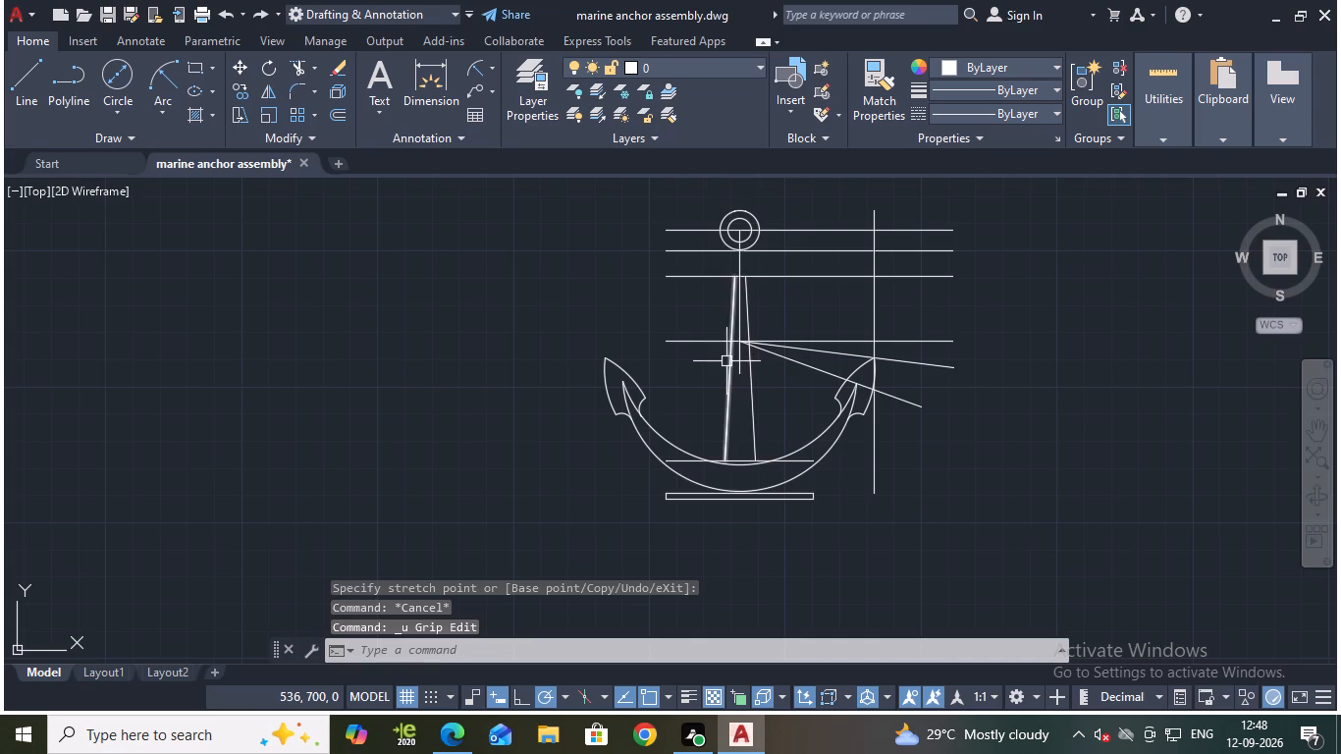
Stretch the centreline's lower end vertically down to well below the base bar.
click(738, 362)
click(744, 374)
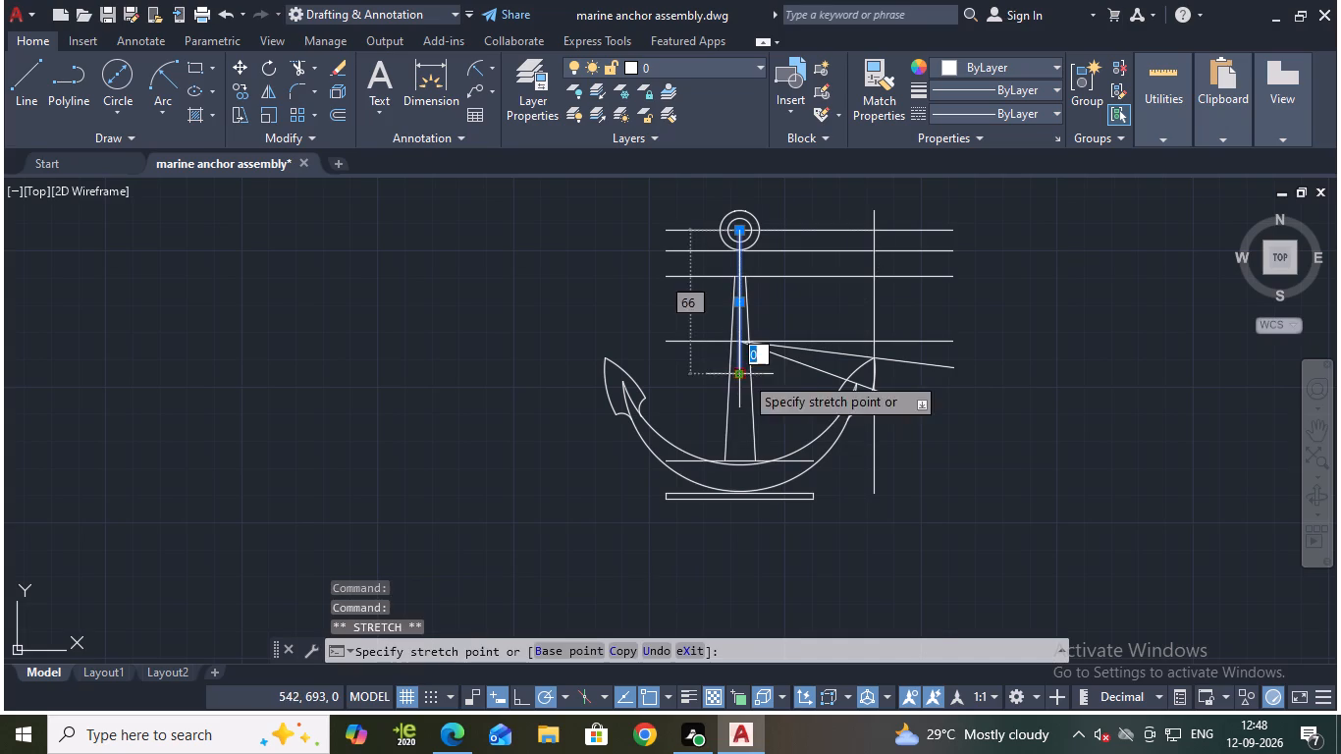
click(738, 610)
key(Escape)
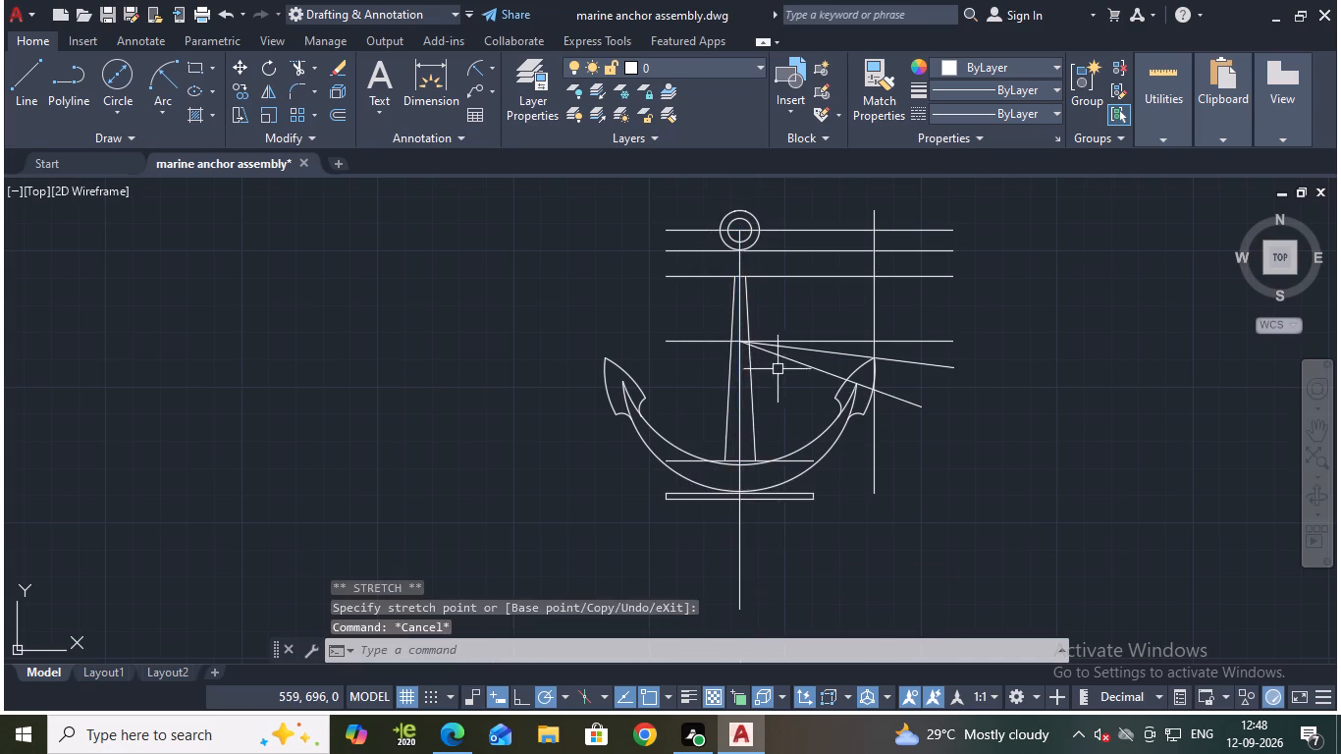
Offset the third horizontal line, at the top of the tapered shank edges, 1 mm upward.
scroll(778, 369, up, 2)
middle_drag(786, 350, 812, 556)
scroll(840, 436, down, 1)
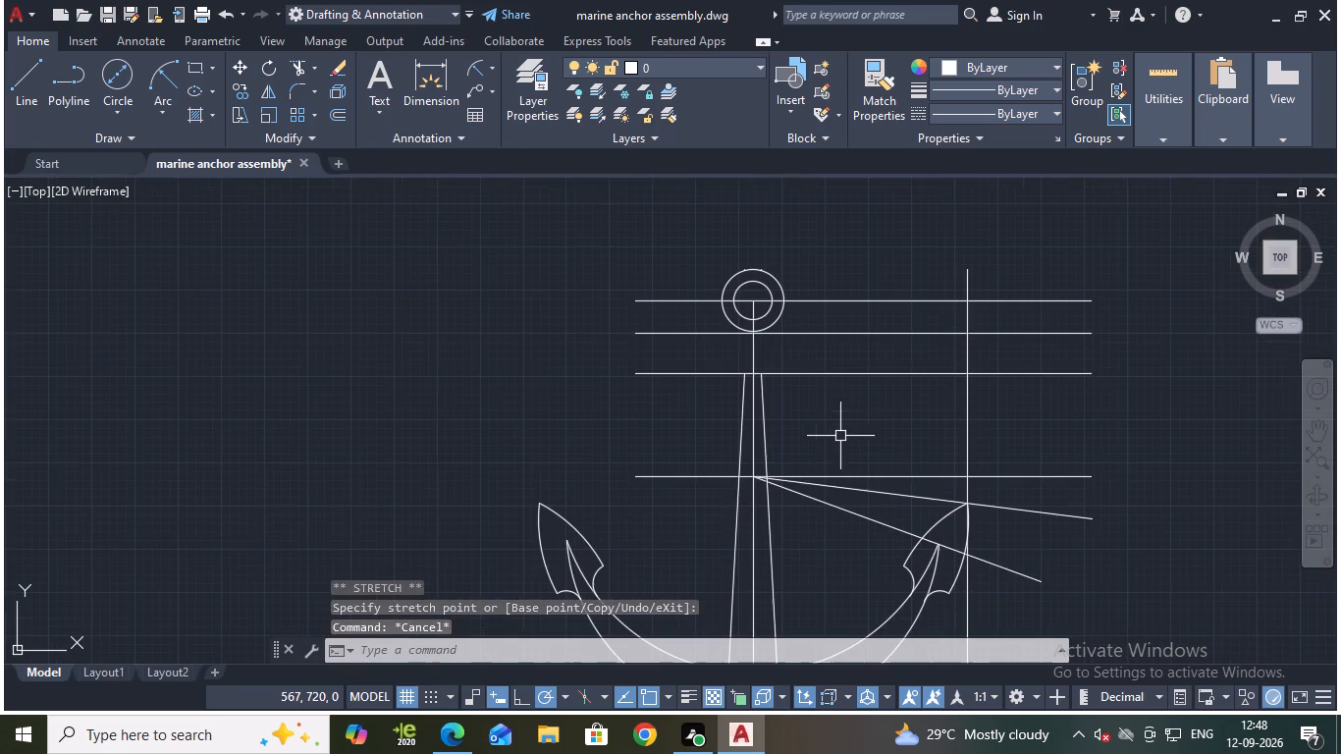
middle_drag(833, 405, 849, 521)
scroll(831, 492, up, 2)
scroll(740, 476, up, 1)
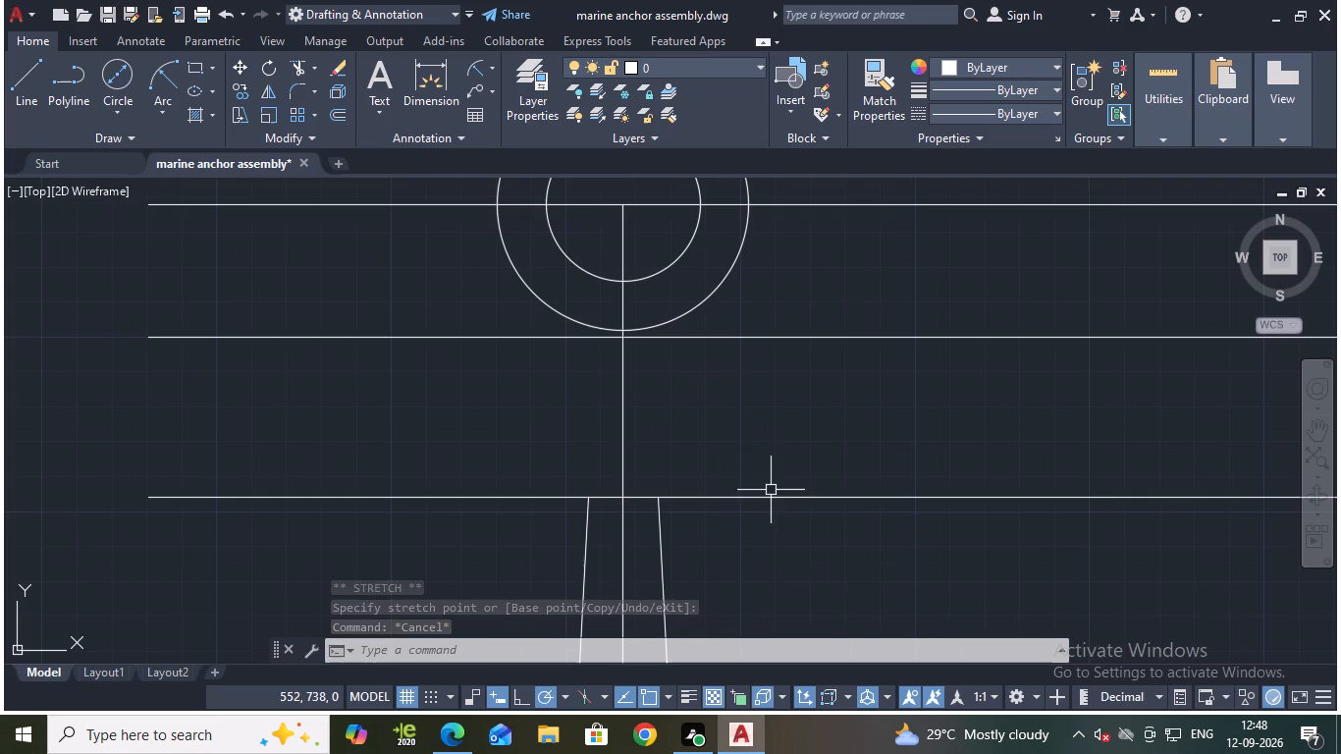
key(Escape)
key(o)
key(Return)
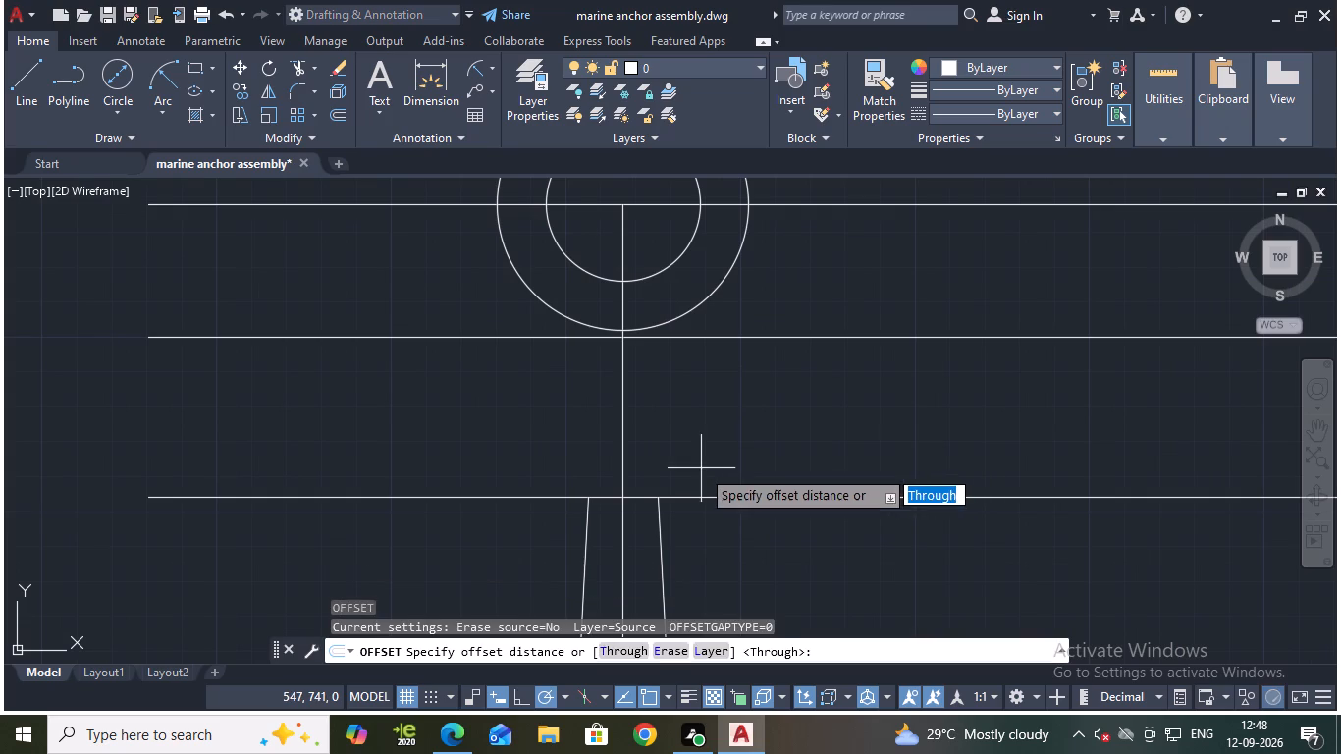
key(Return)
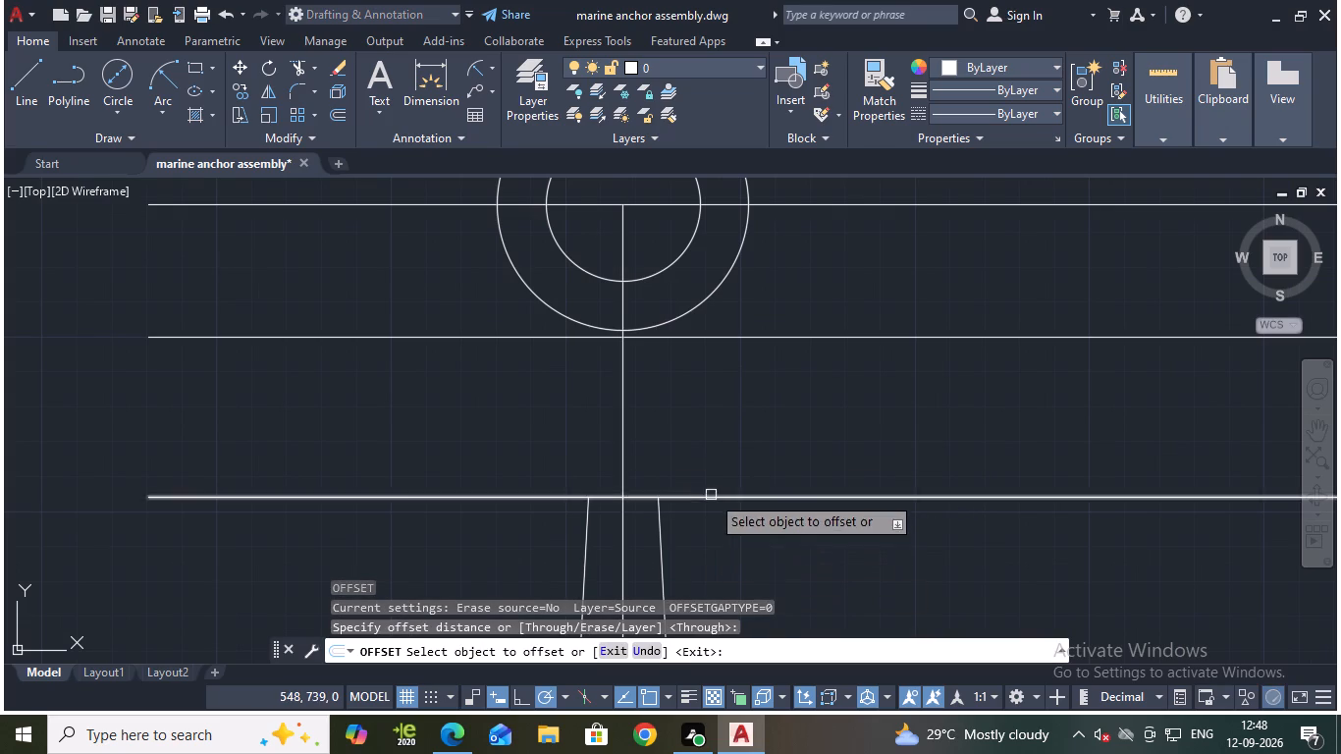
click(711, 495)
key(1)
key(Return)
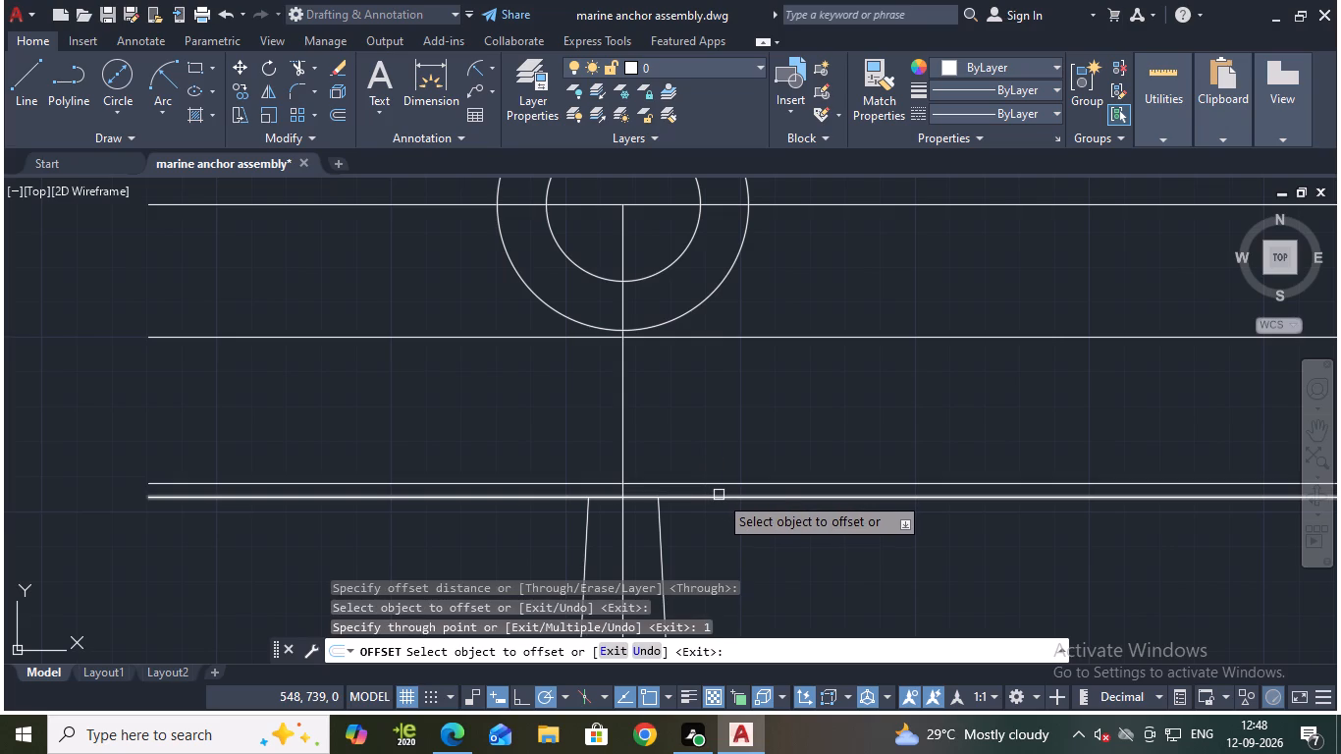
key(Escape)
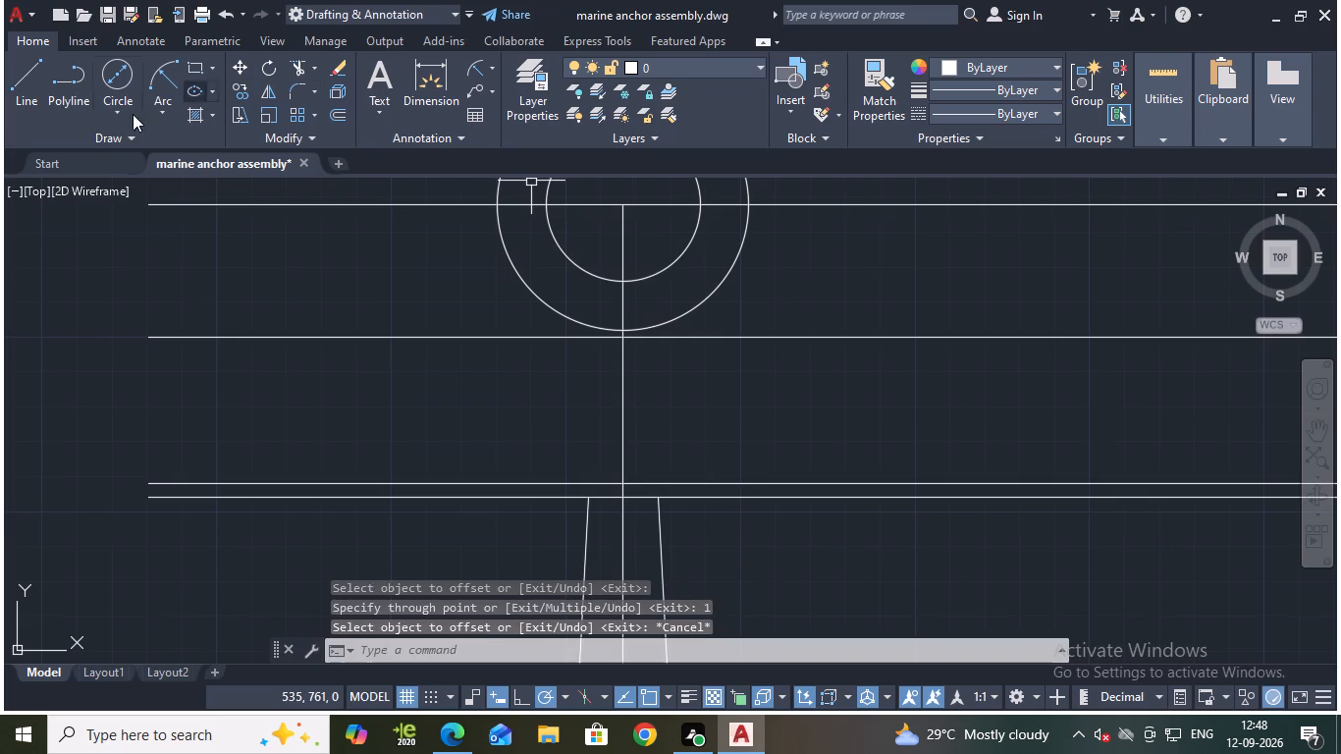
Offset the vertical centreline 2 mm to each side between the eye and the tapered shank.
key(o)
key(Return)
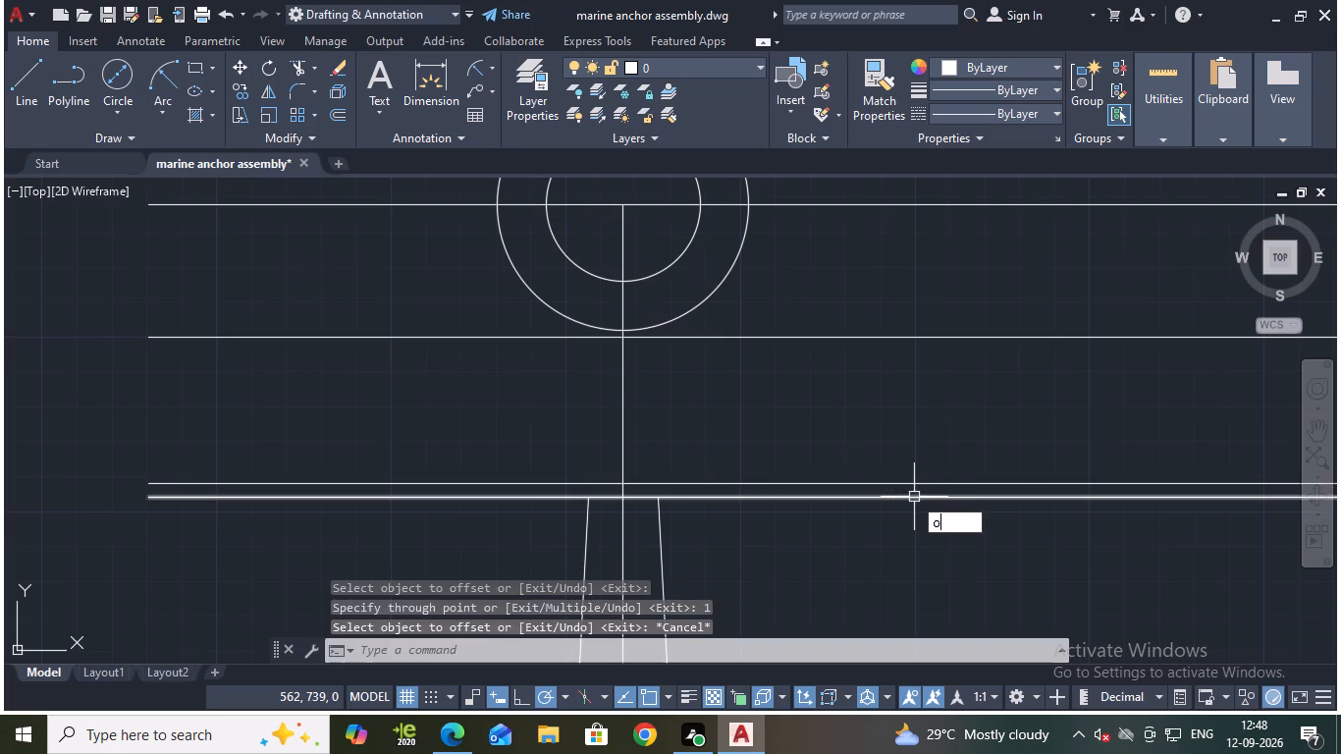
key(Return)
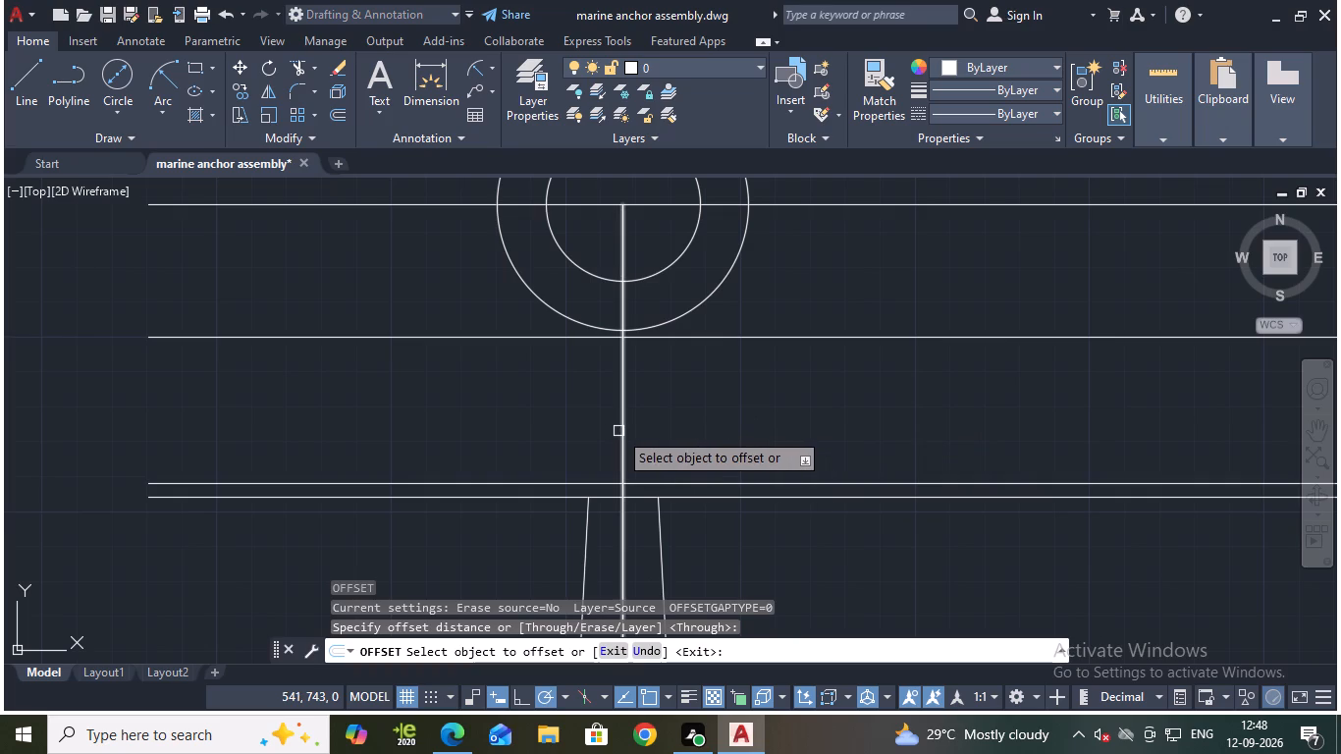
click(619, 429)
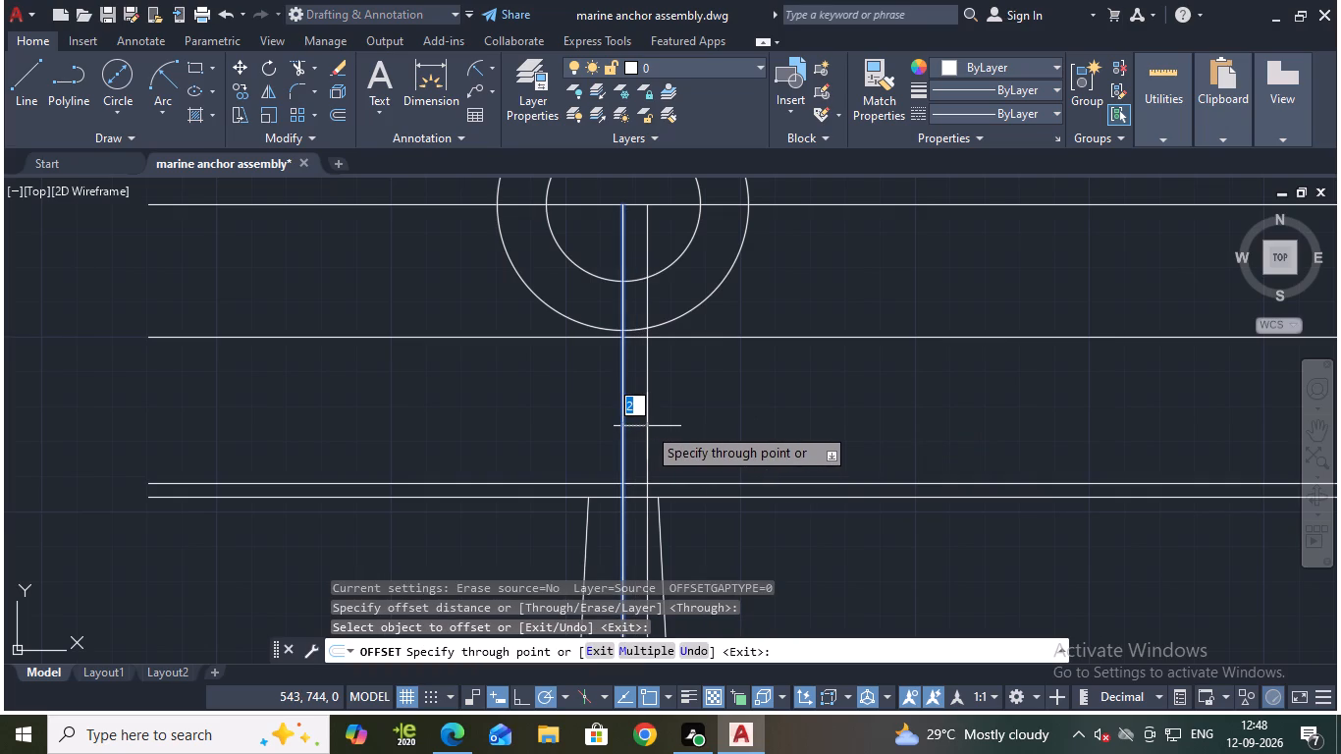
key(2)
key(Return)
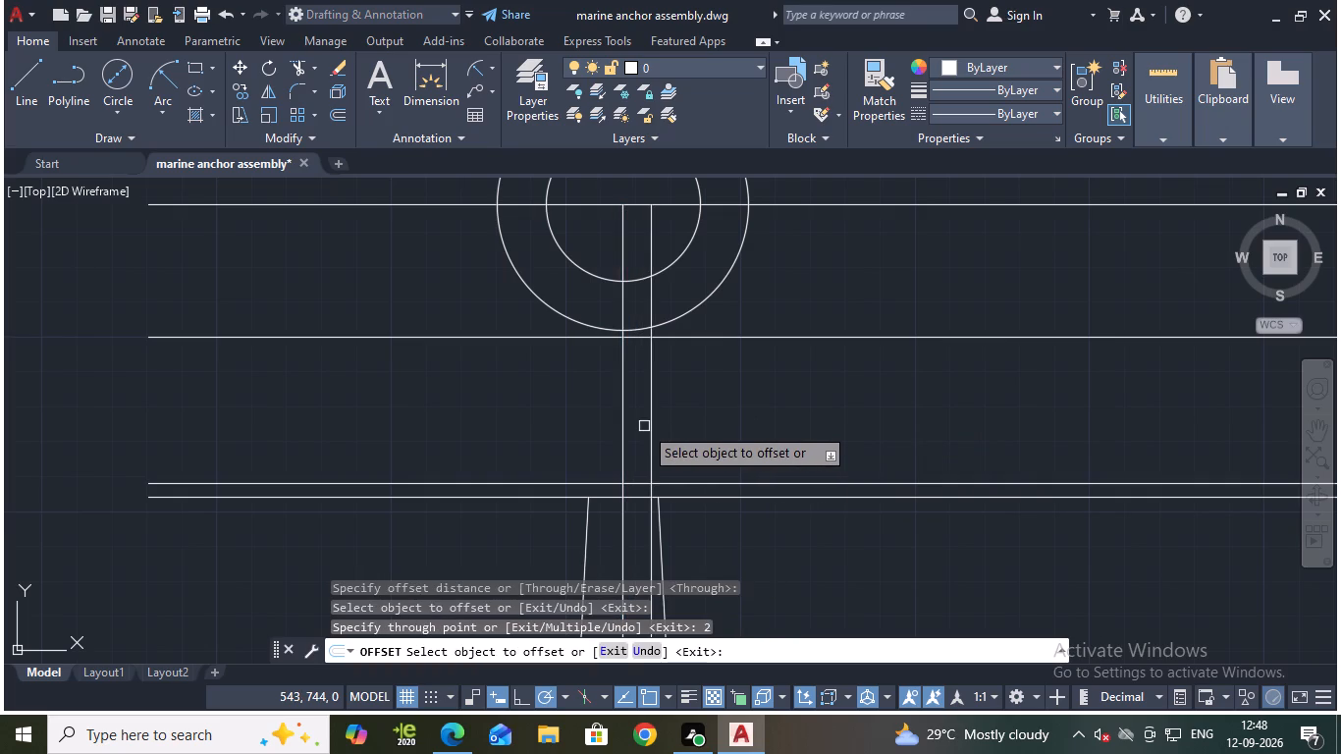
click(618, 425)
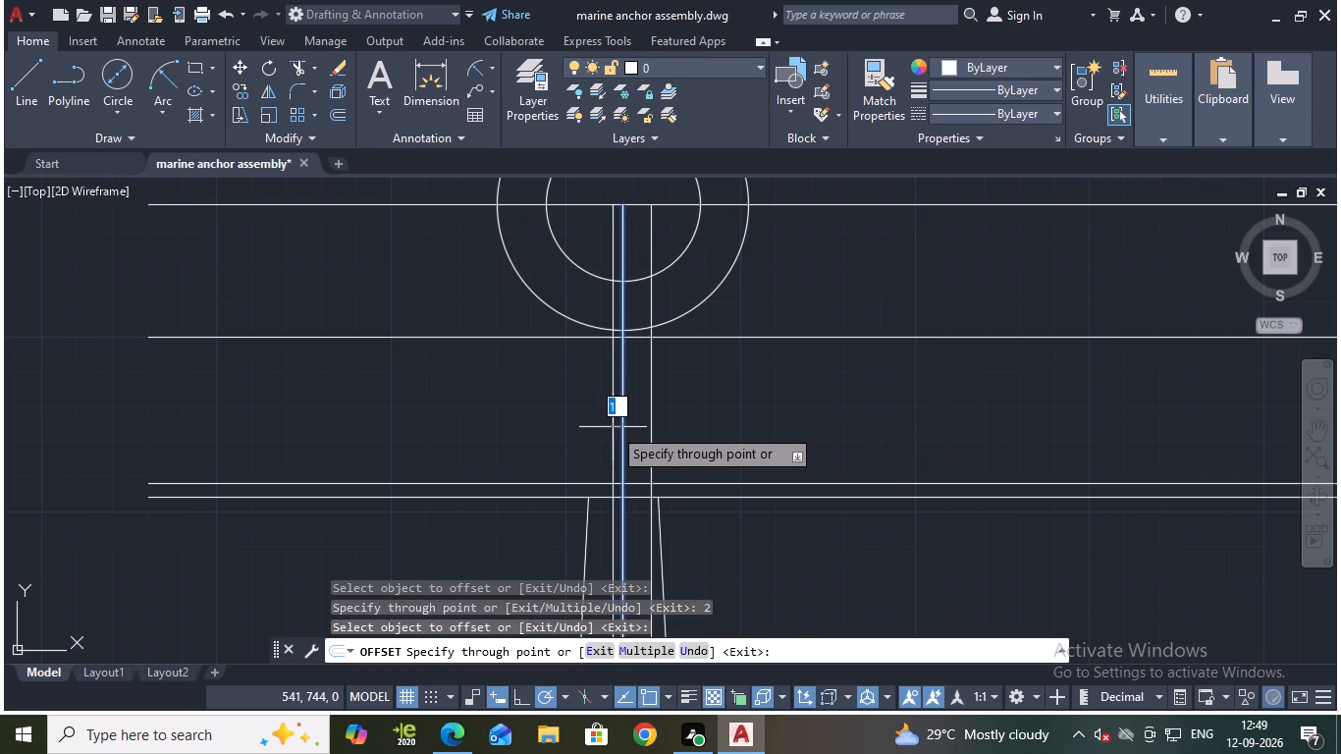
key(2)
key(Return)
key(Escape)
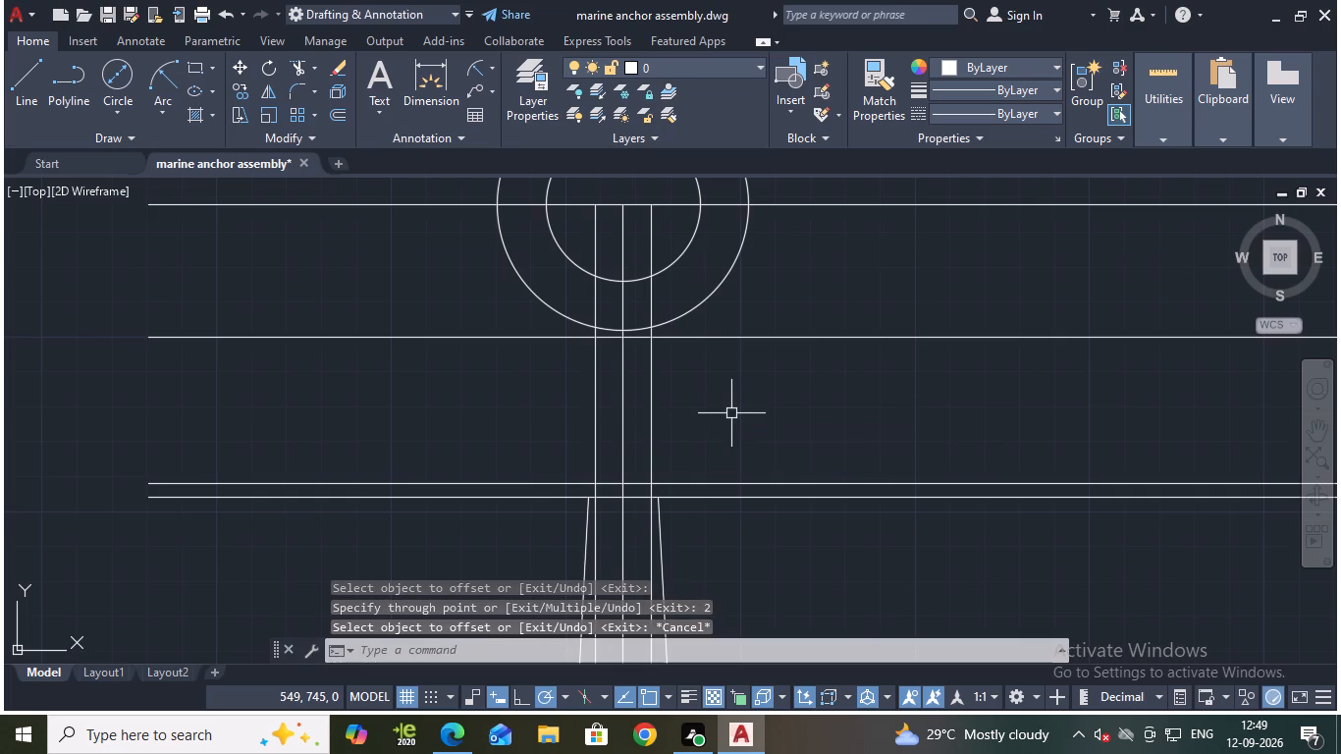
Trim the two horizontals at the shank top, the lower one to the tapered edges and the upper one to the offset verticals.
middle_drag(740, 416, 780, 498)
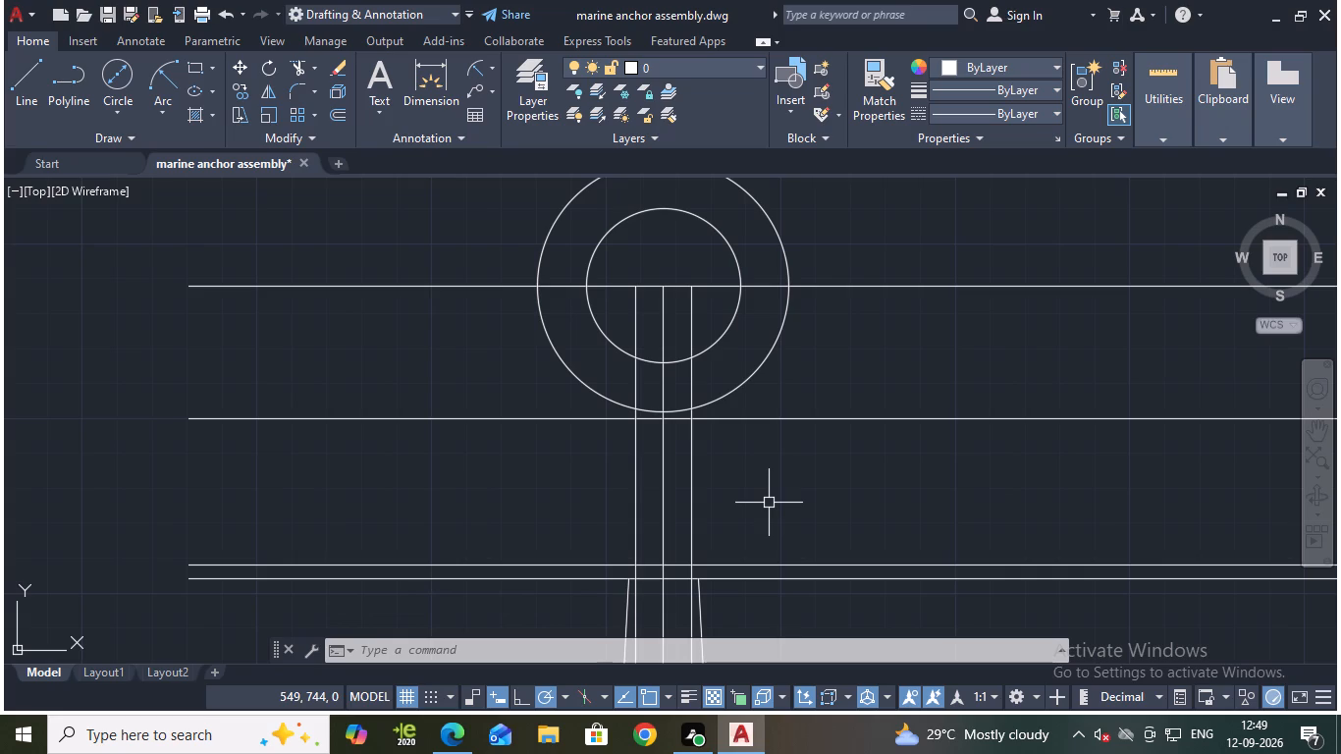
text(tr)
key(Return)
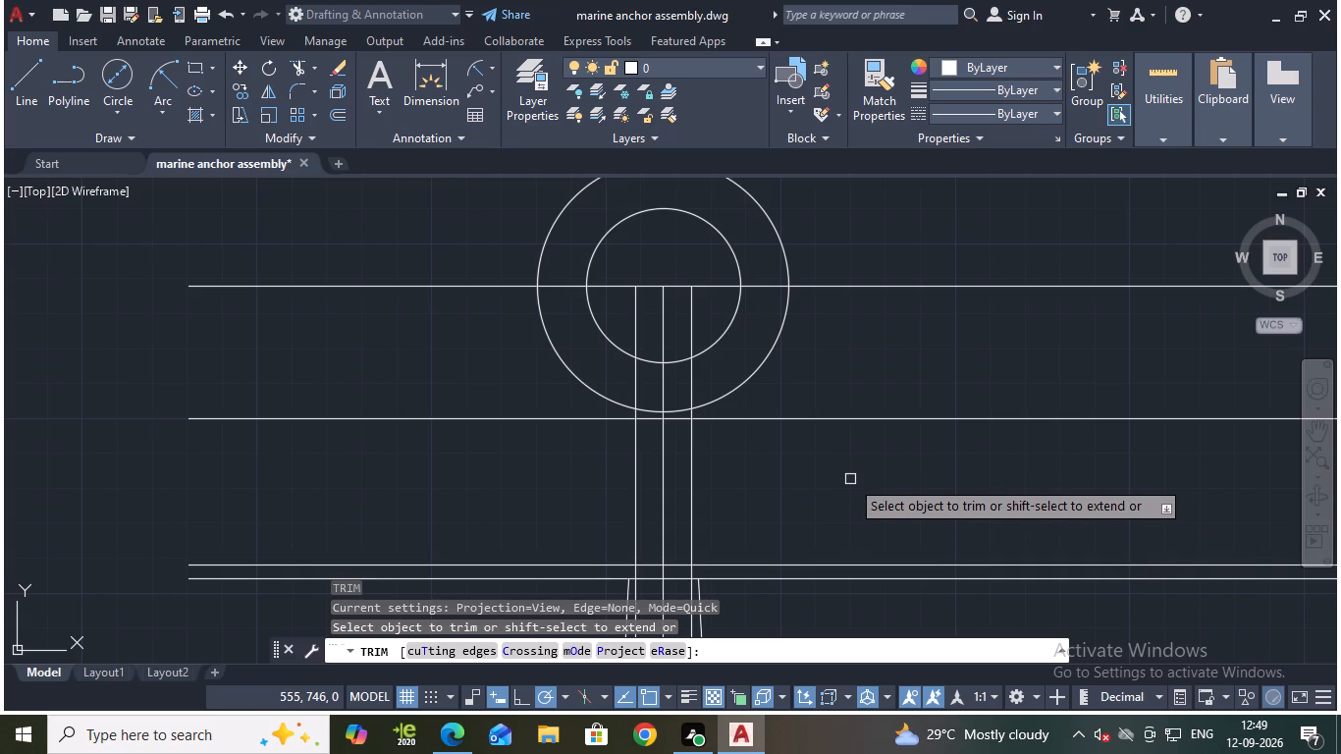
scroll(849, 478, down, 1)
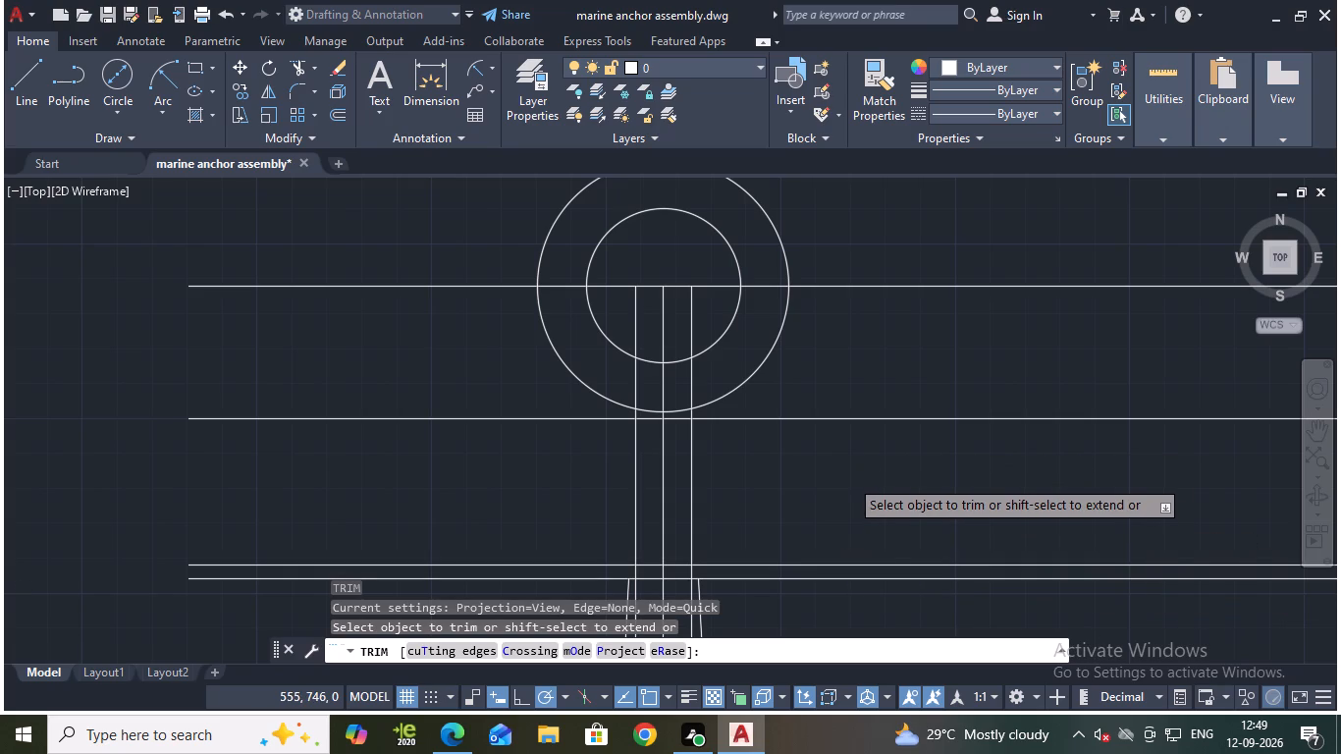
middle_drag(847, 482, 831, 399)
scroll(760, 479, up, 3)
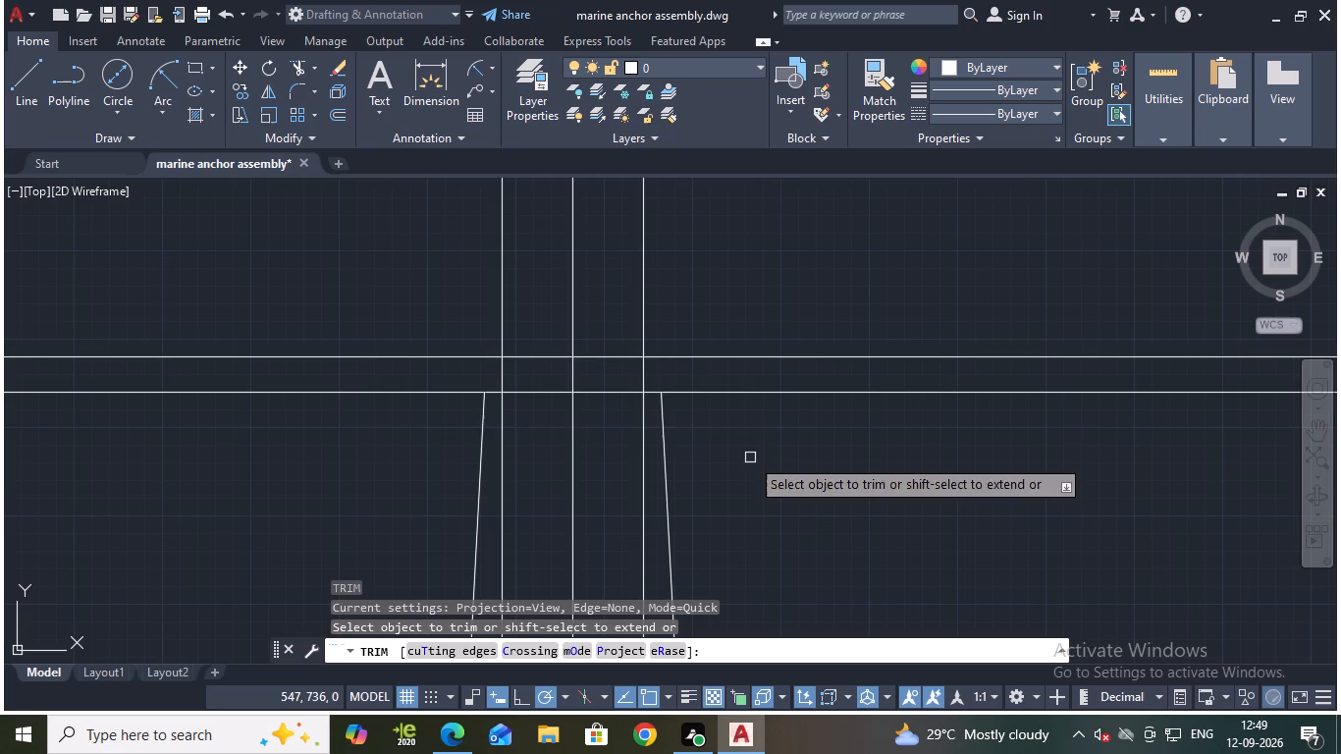
click(433, 394)
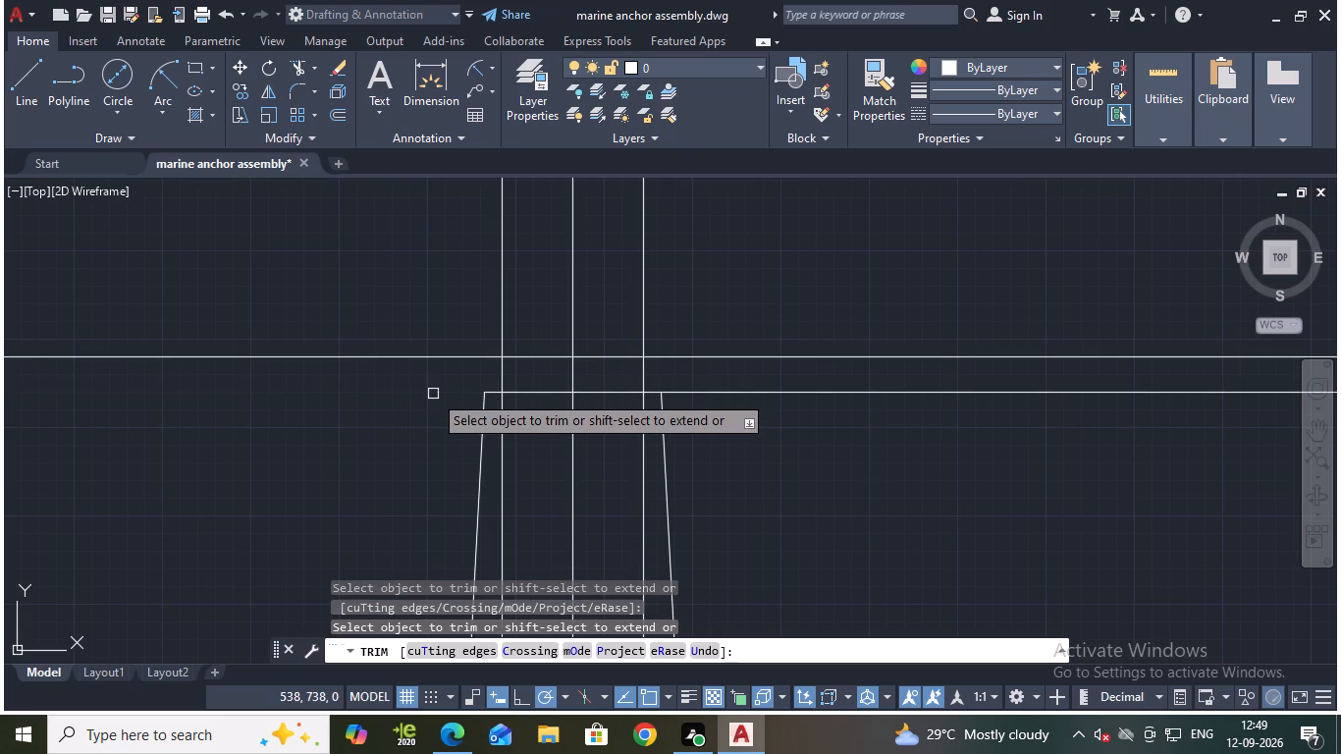
click(464, 358)
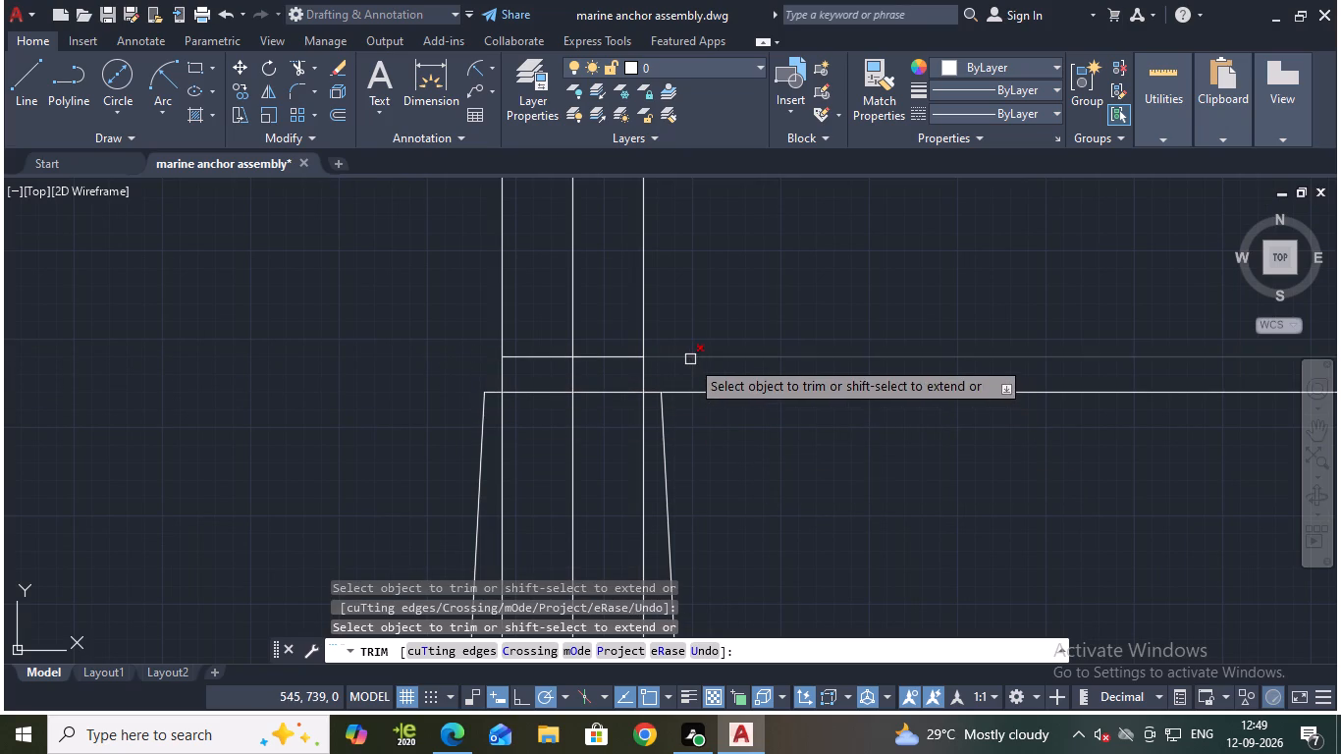
click(690, 359)
click(685, 391)
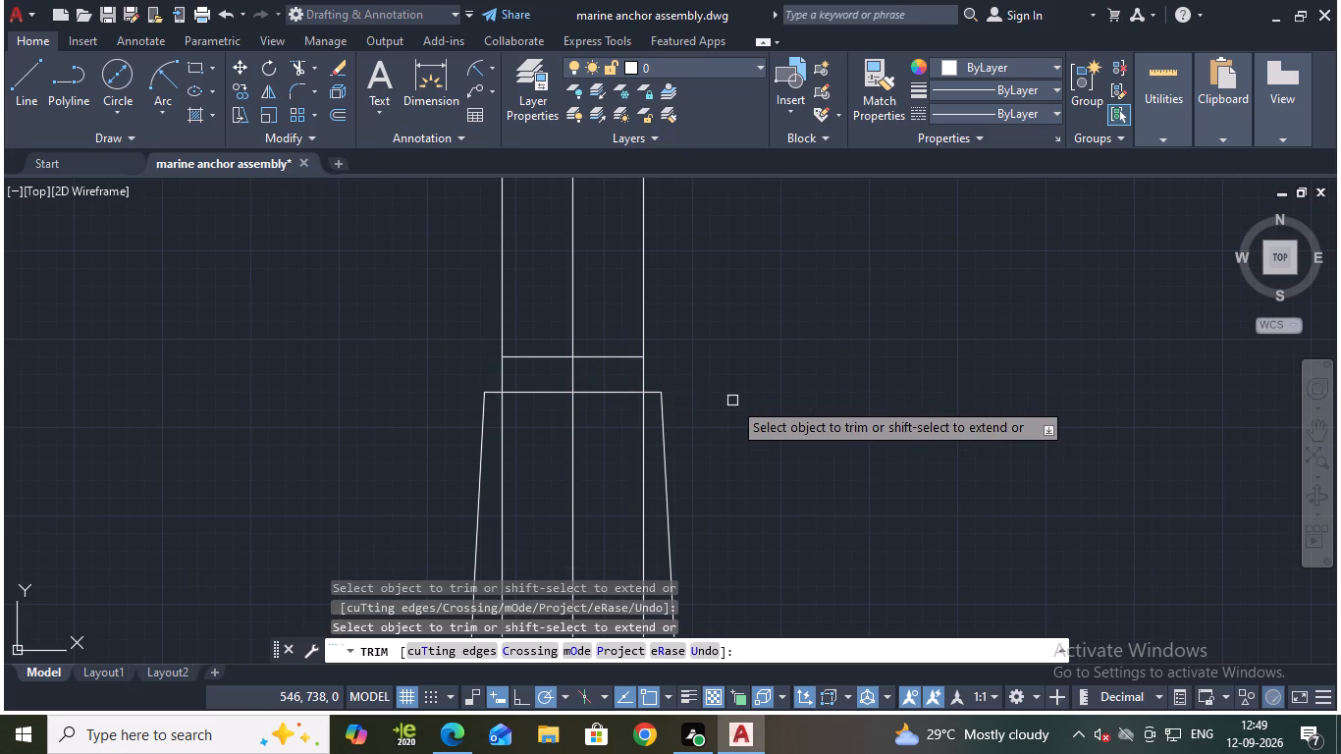
key(Escape)
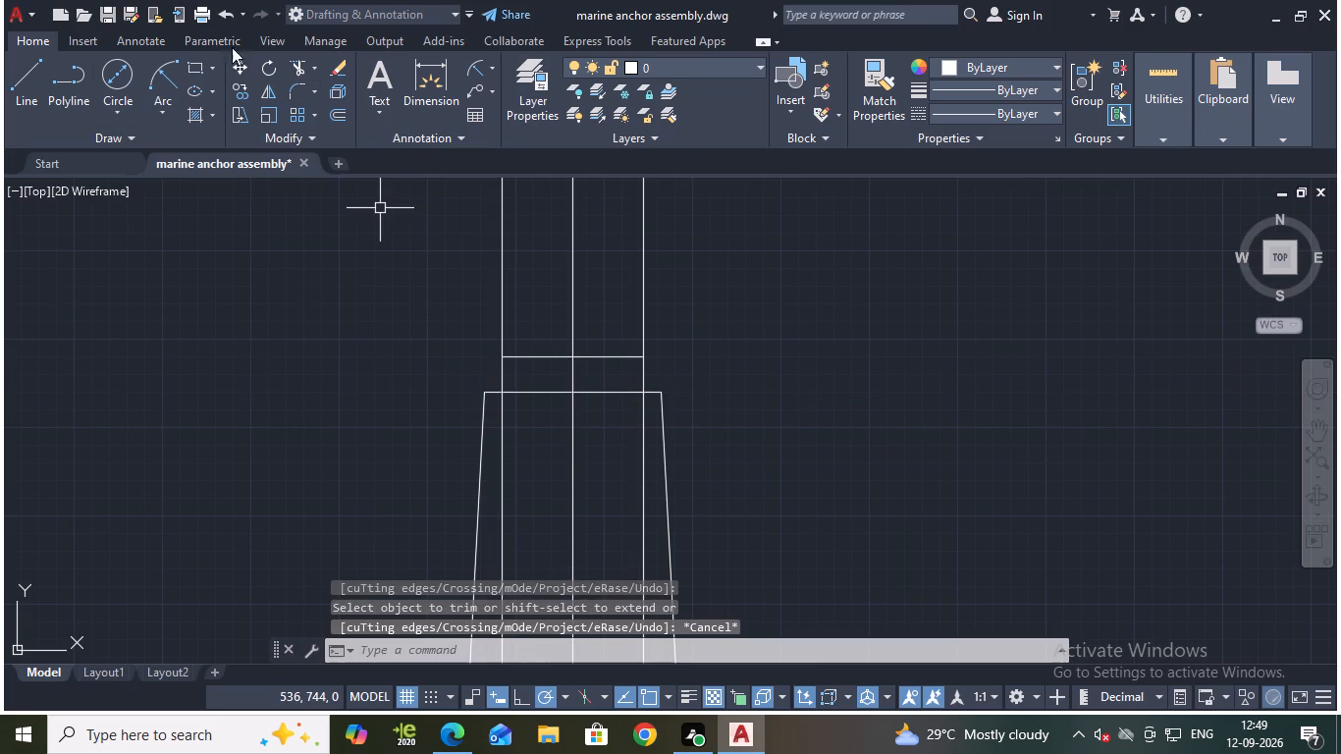
Draw short slanted lines joining each tapered edge's top corner to the matching end of the short horizontal above.
click(32, 74)
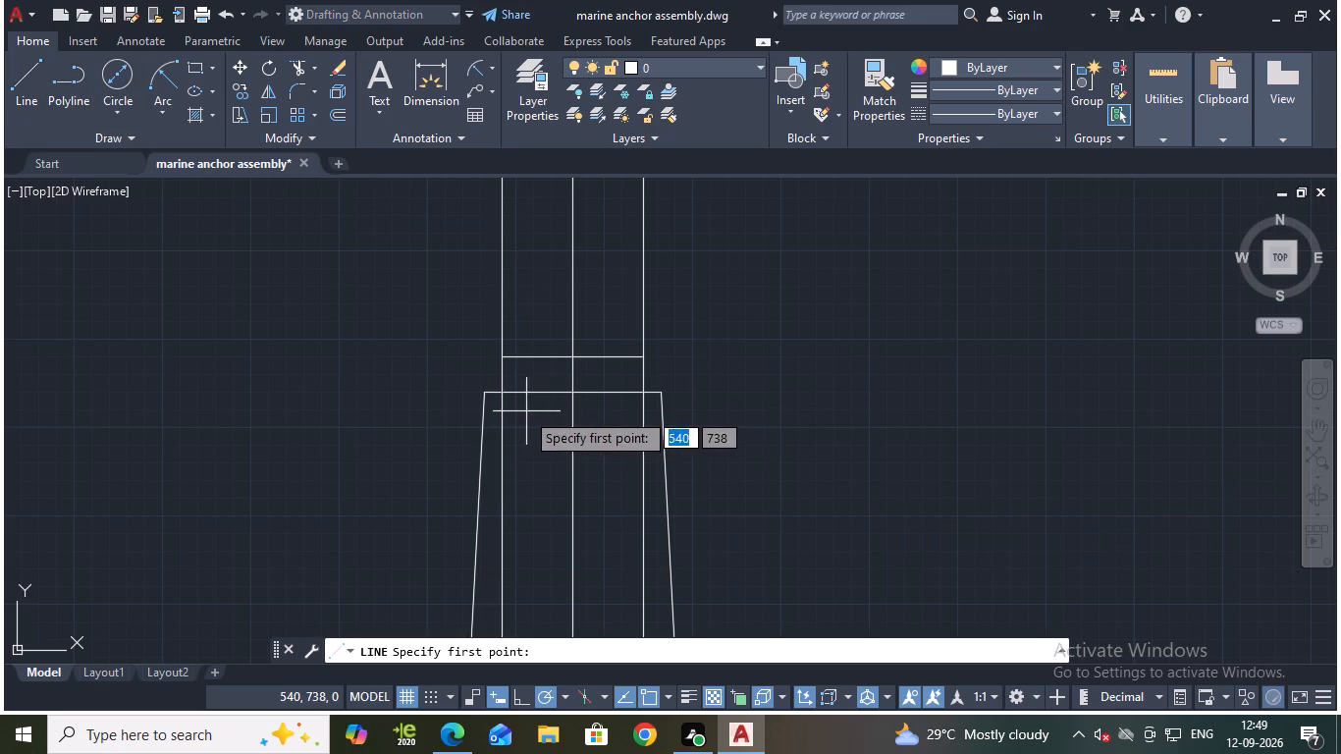
click(479, 394)
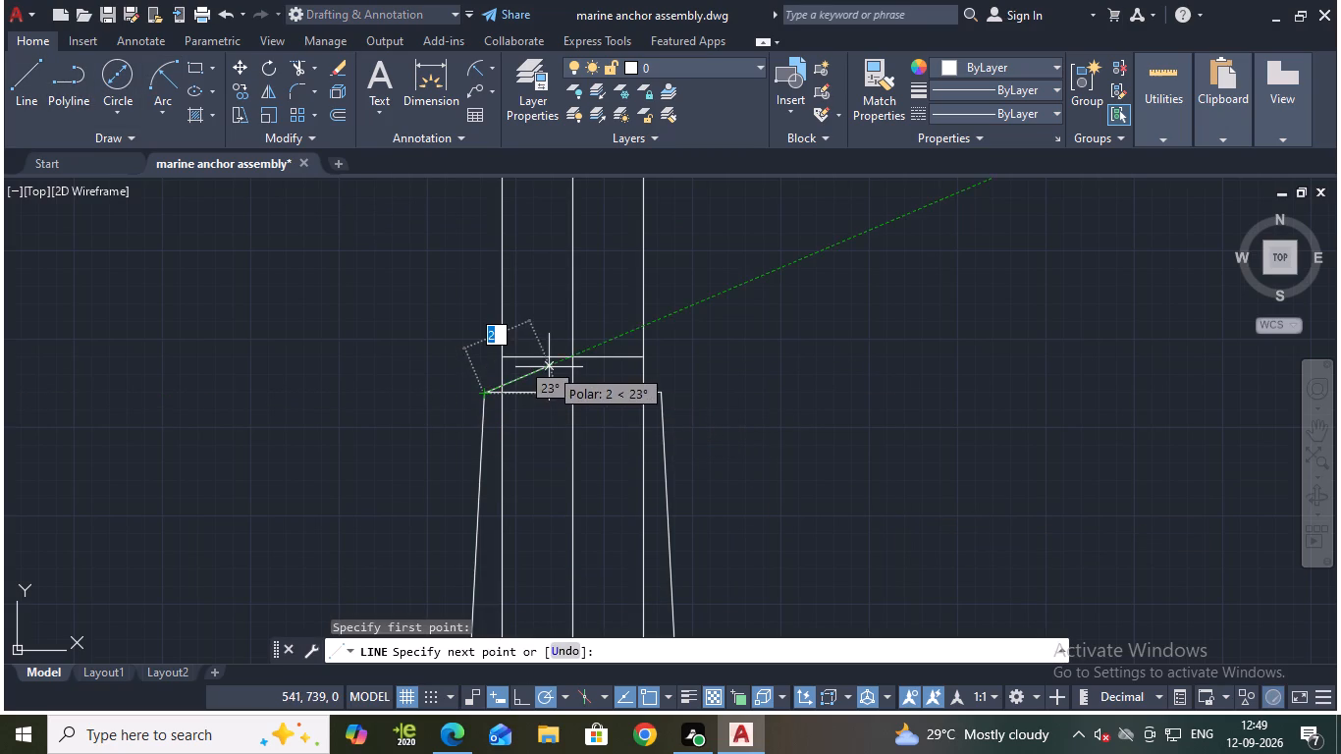
click(503, 356)
key(Escape)
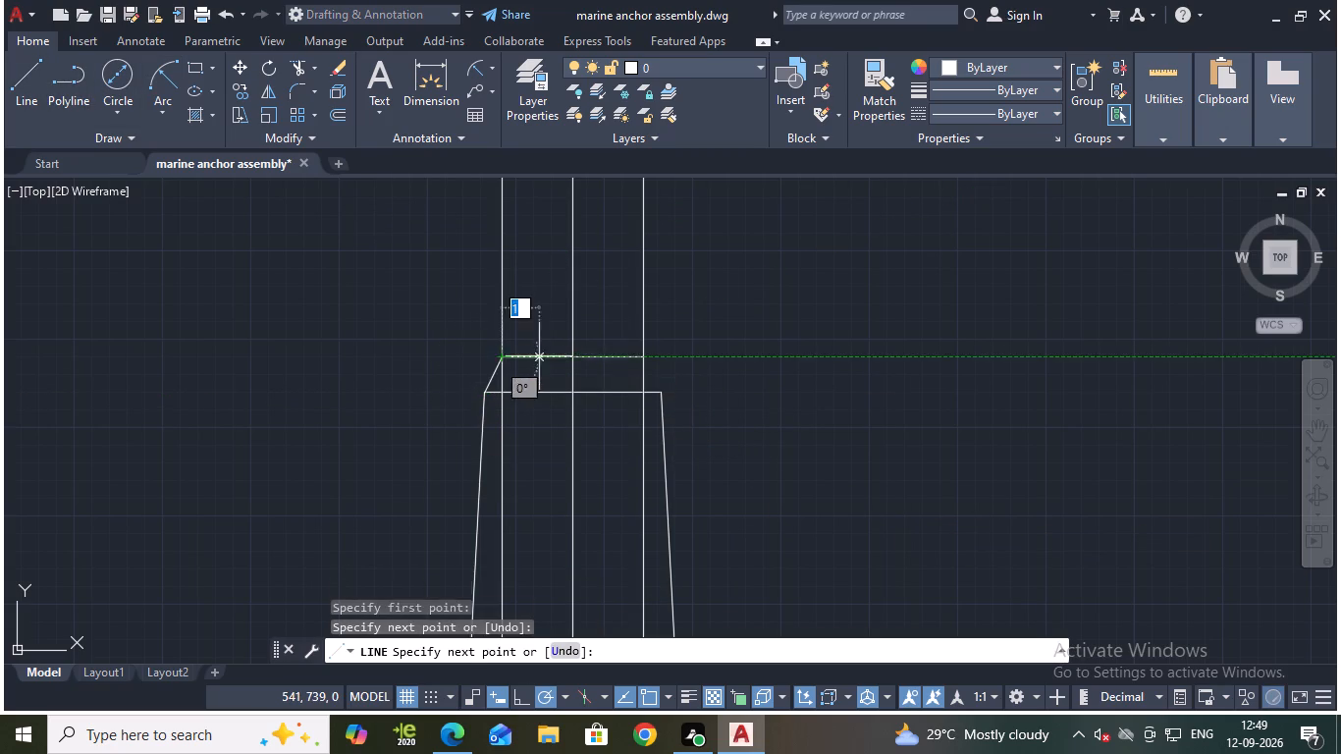
key(space)
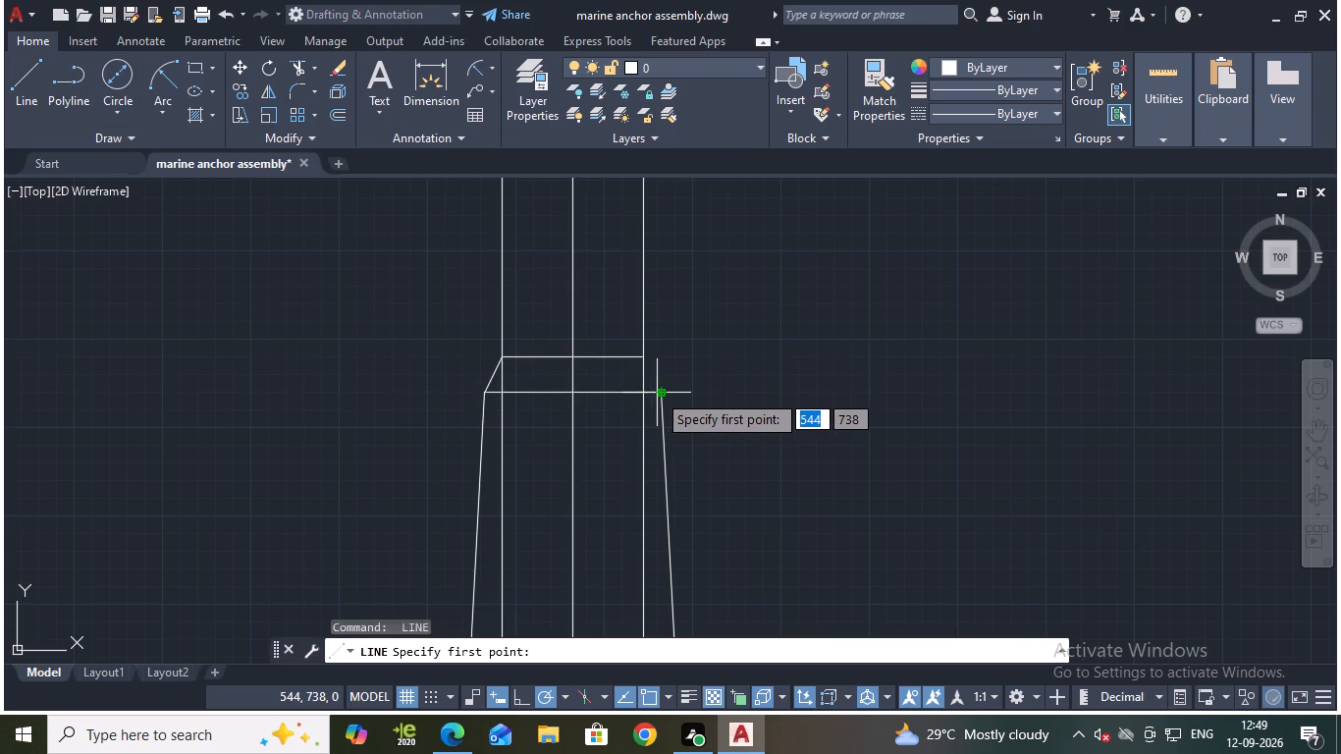
click(657, 393)
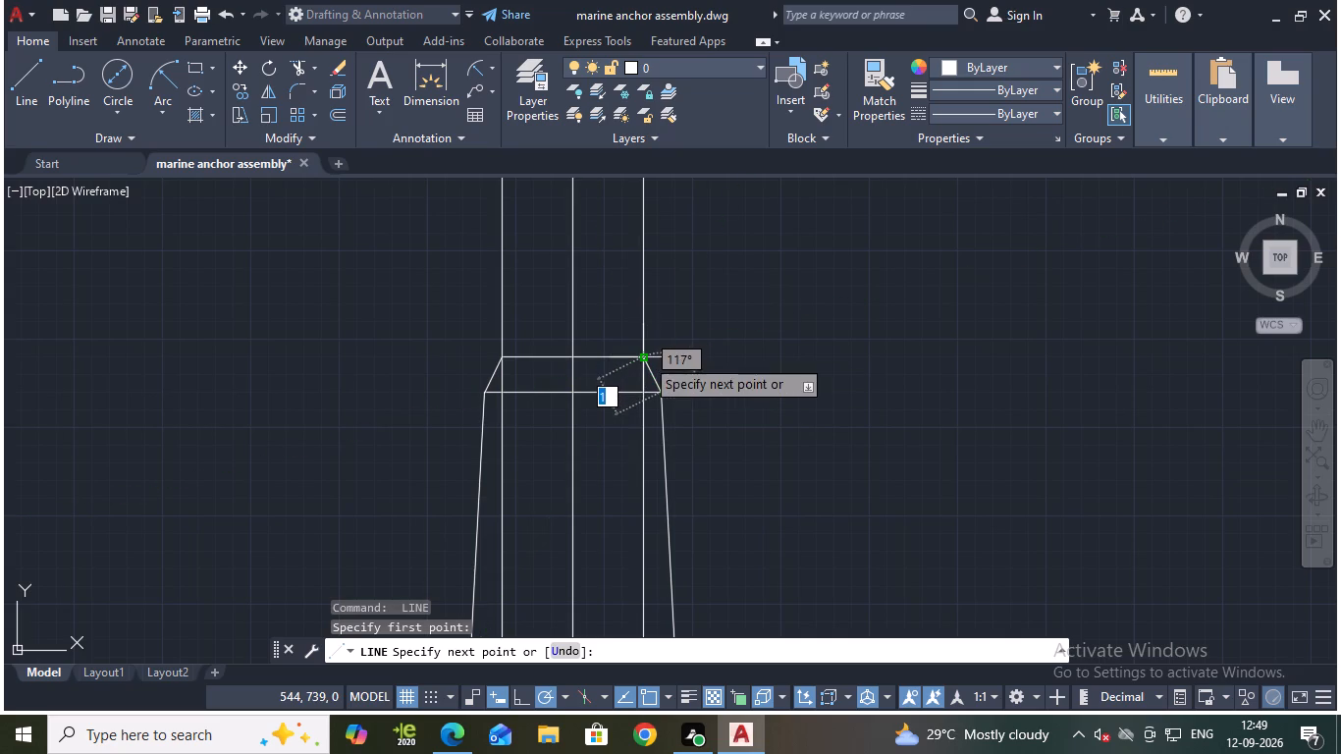
click(645, 357)
key(Escape)
Trim away both offset vertical segments between the two short horizontals at the shank top.
middle_drag(735, 412, 945, 500)
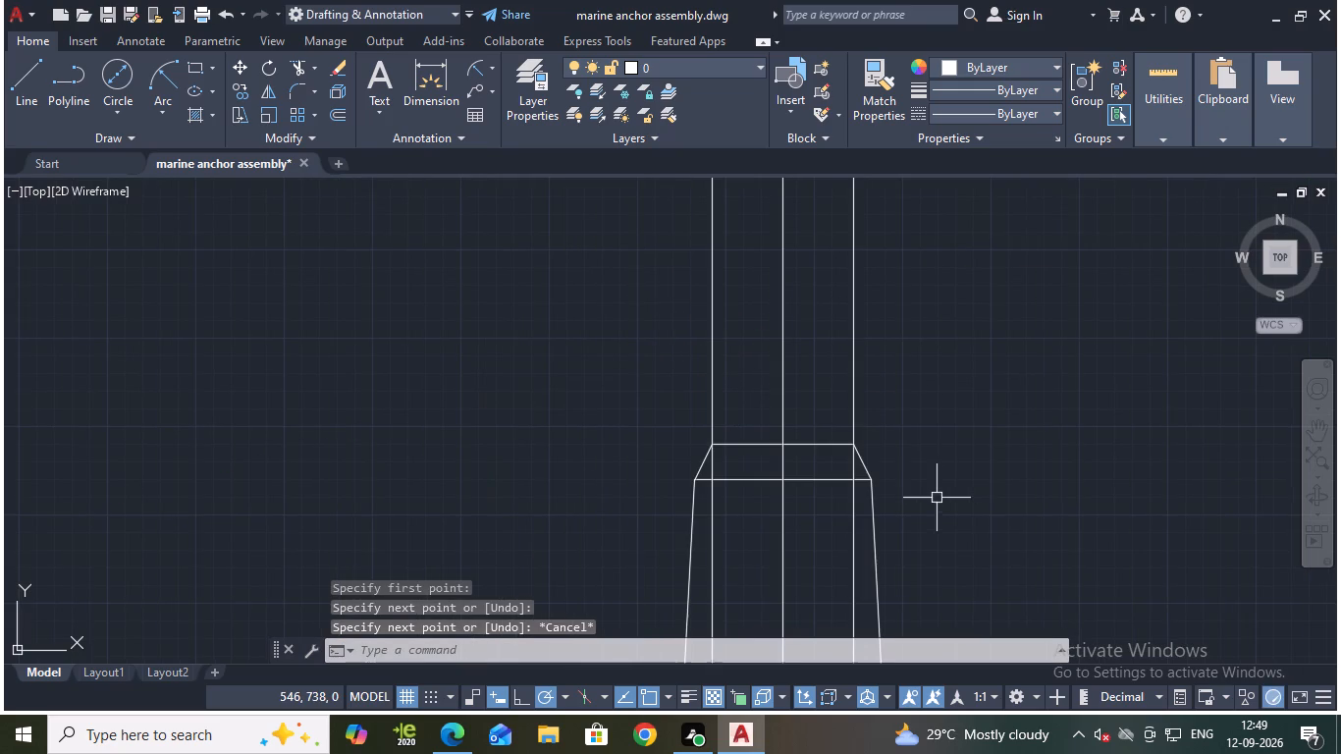
key(t)
key(r)
key(Return)
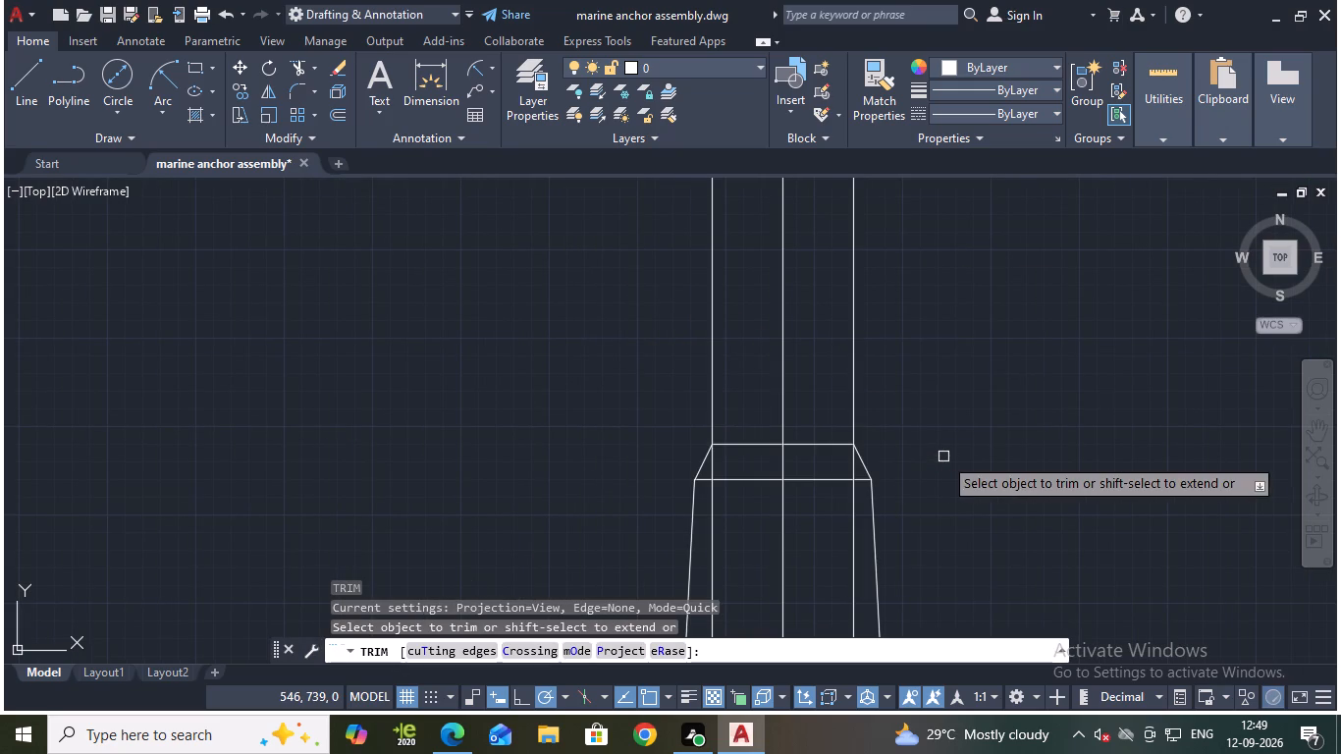
click(854, 474)
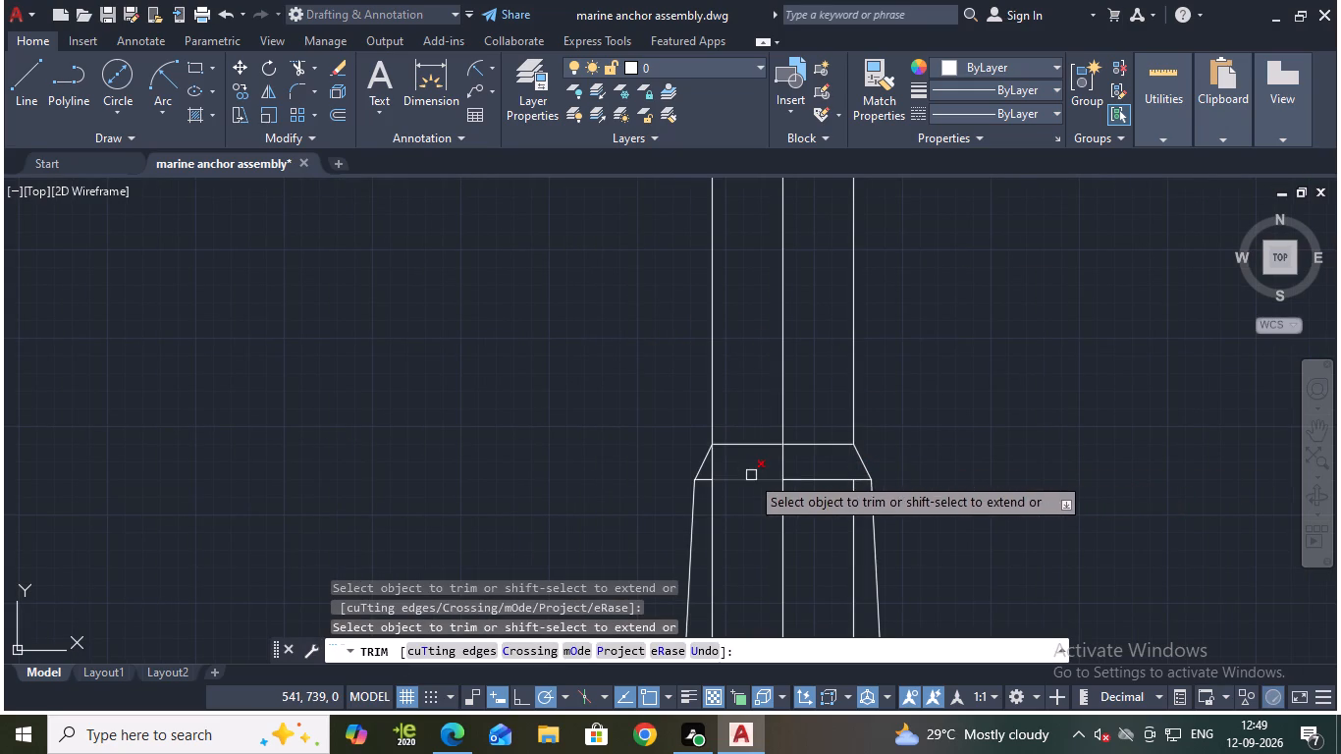
click(709, 470)
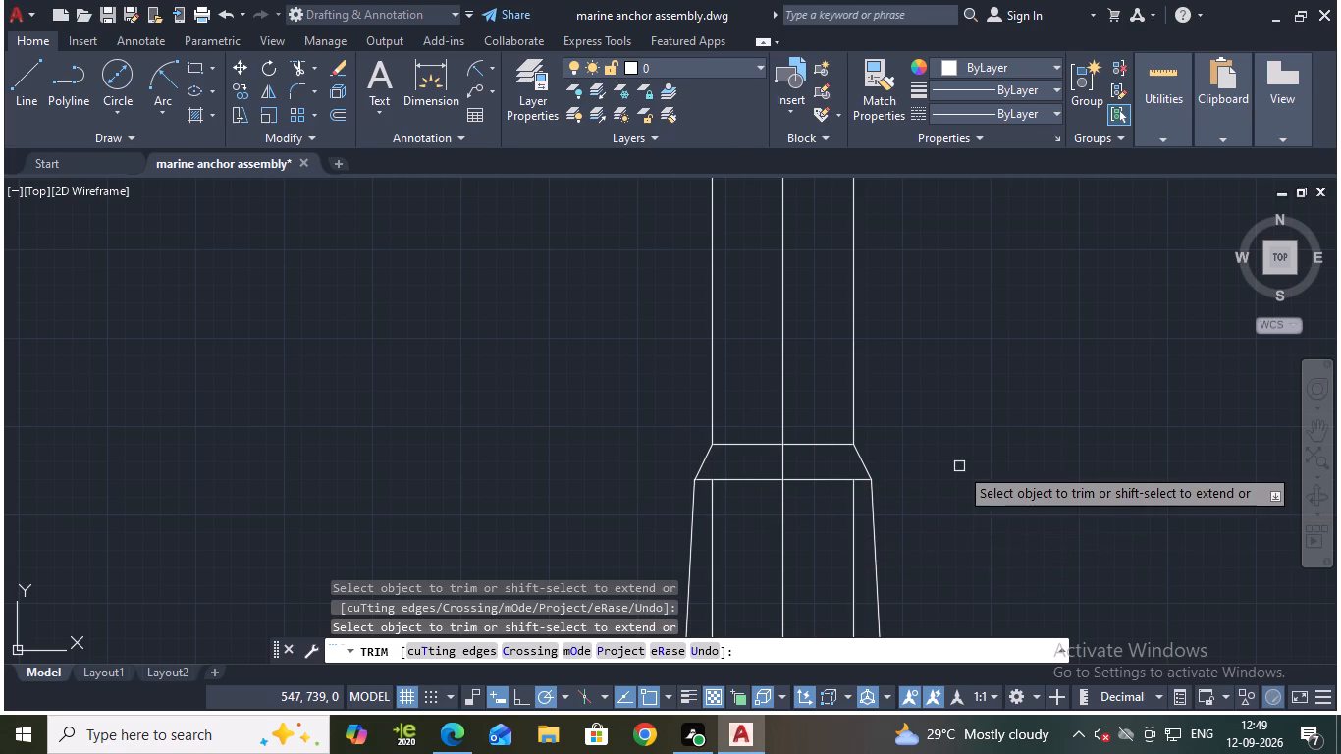
scroll(959, 466, down, 2)
middle_drag(982, 525, 957, 311)
key(Escape)
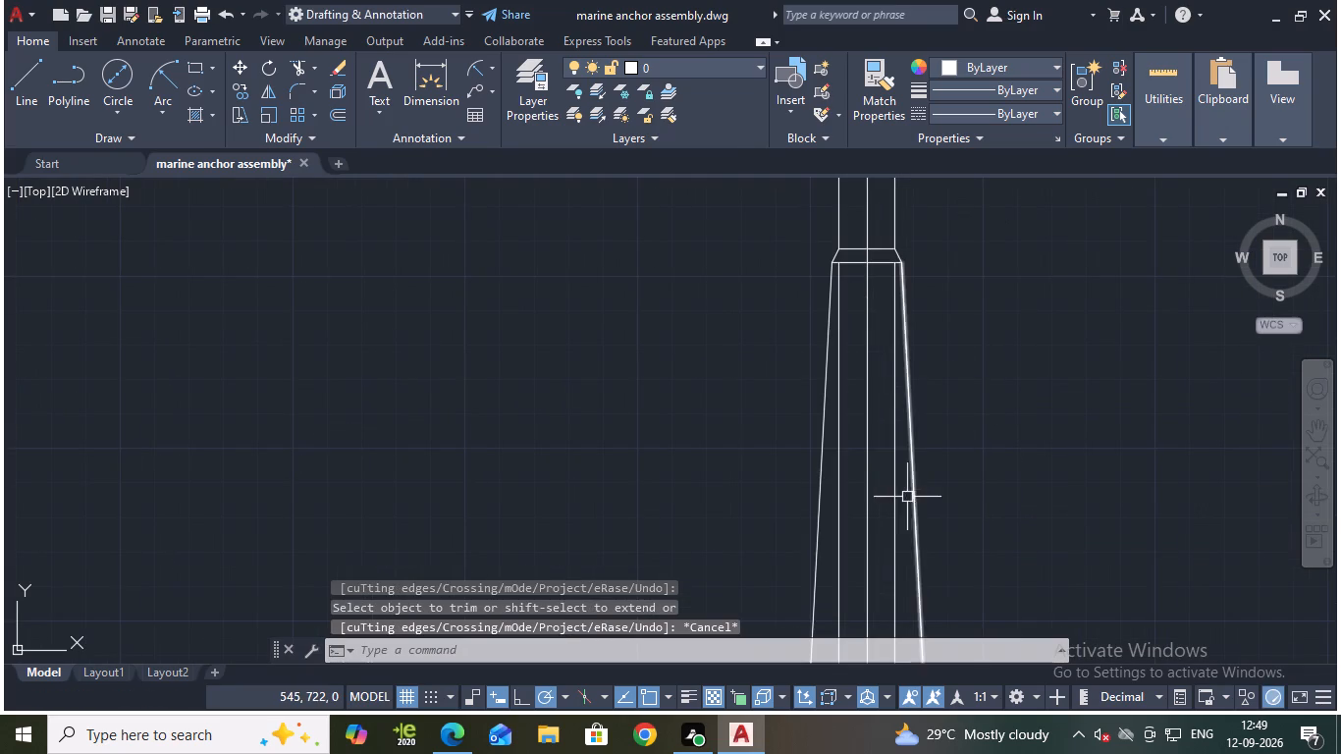
Erase the two leftover offset verticals inside the tapered shank.
click(896, 503)
click(842, 516)
key(e)
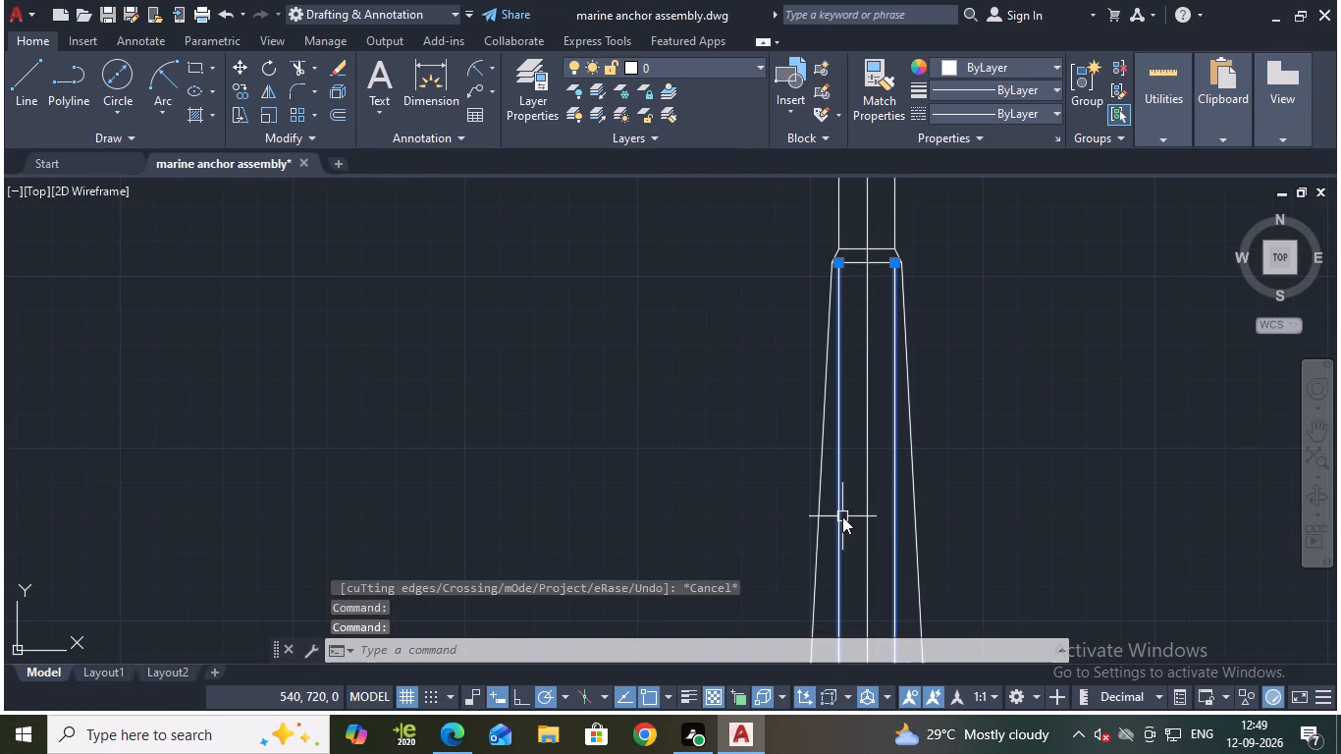
key(Return)
Save the drawing.
key(ctrl+s)
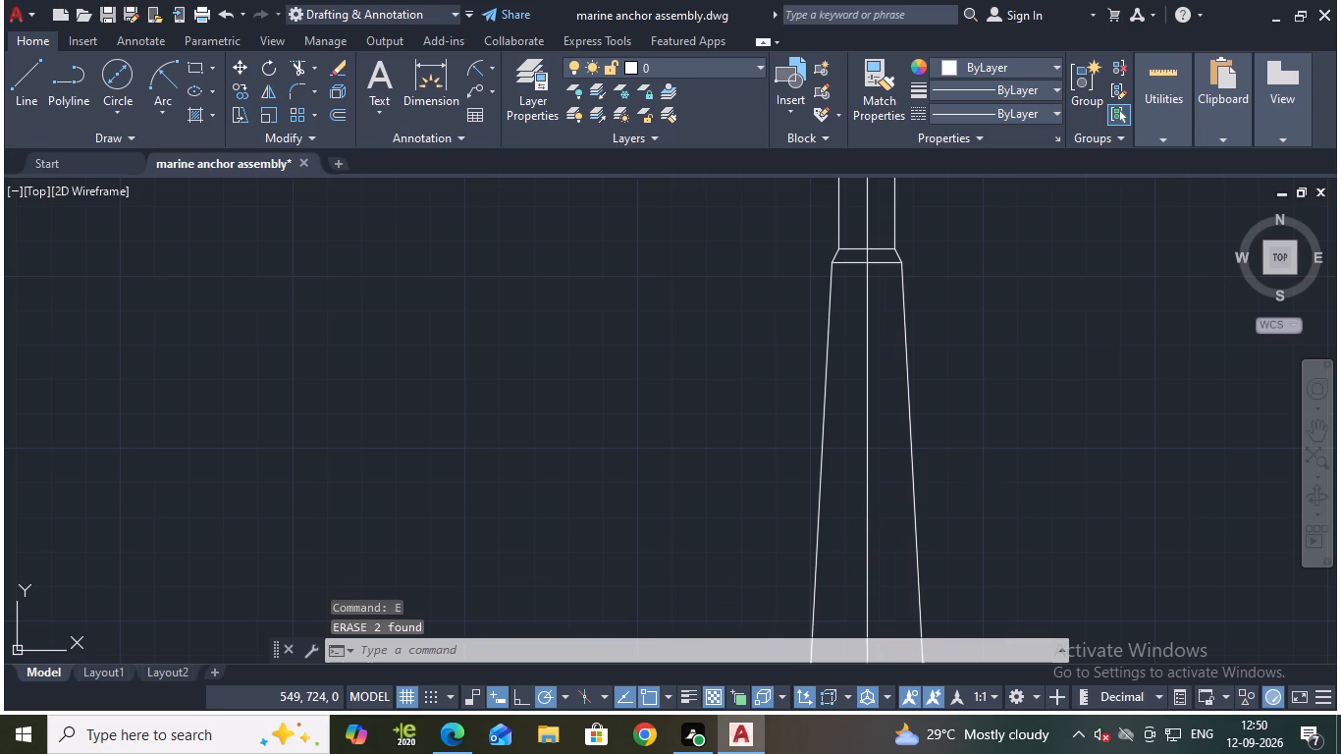
Examine the top eye, the straight neck and the tapered shank below it.
scroll(969, 467, down, 4)
scroll(1006, 436, up, 2)
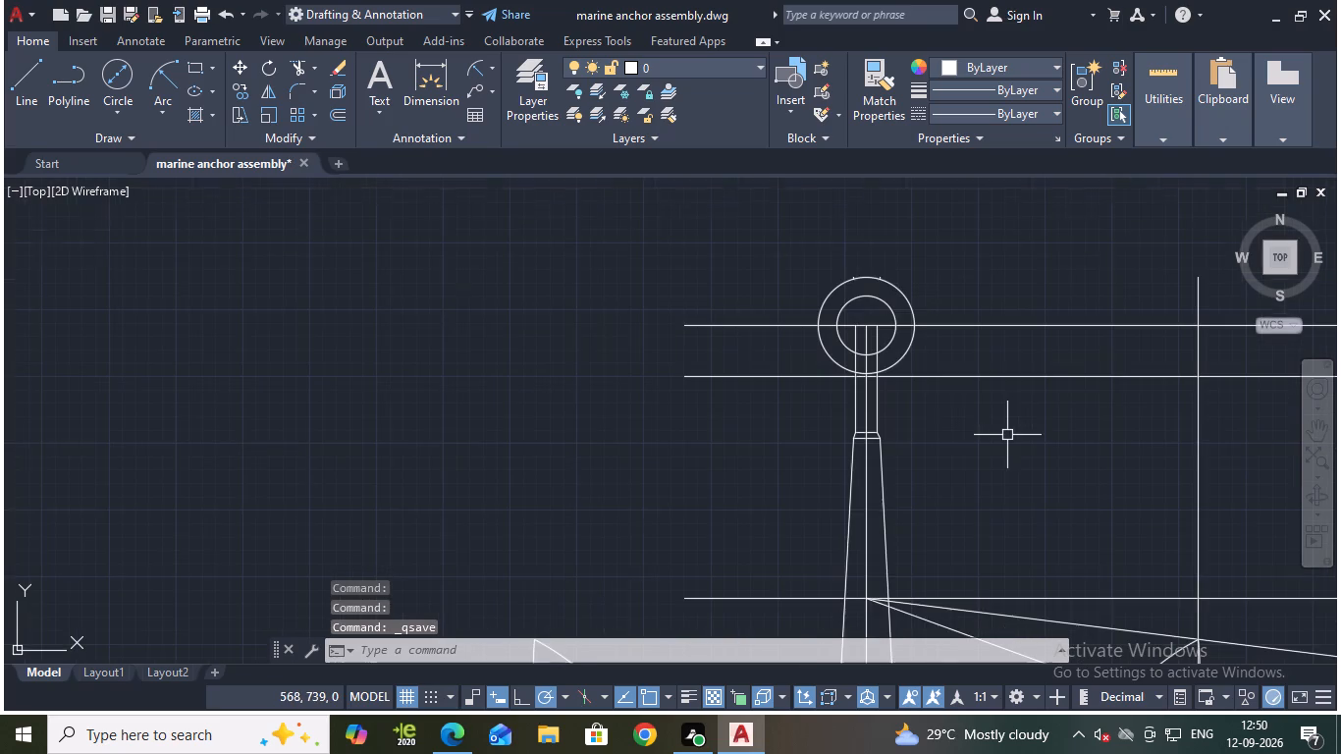
middle_drag(972, 424, 967, 510)
scroll(937, 491, up, 2)
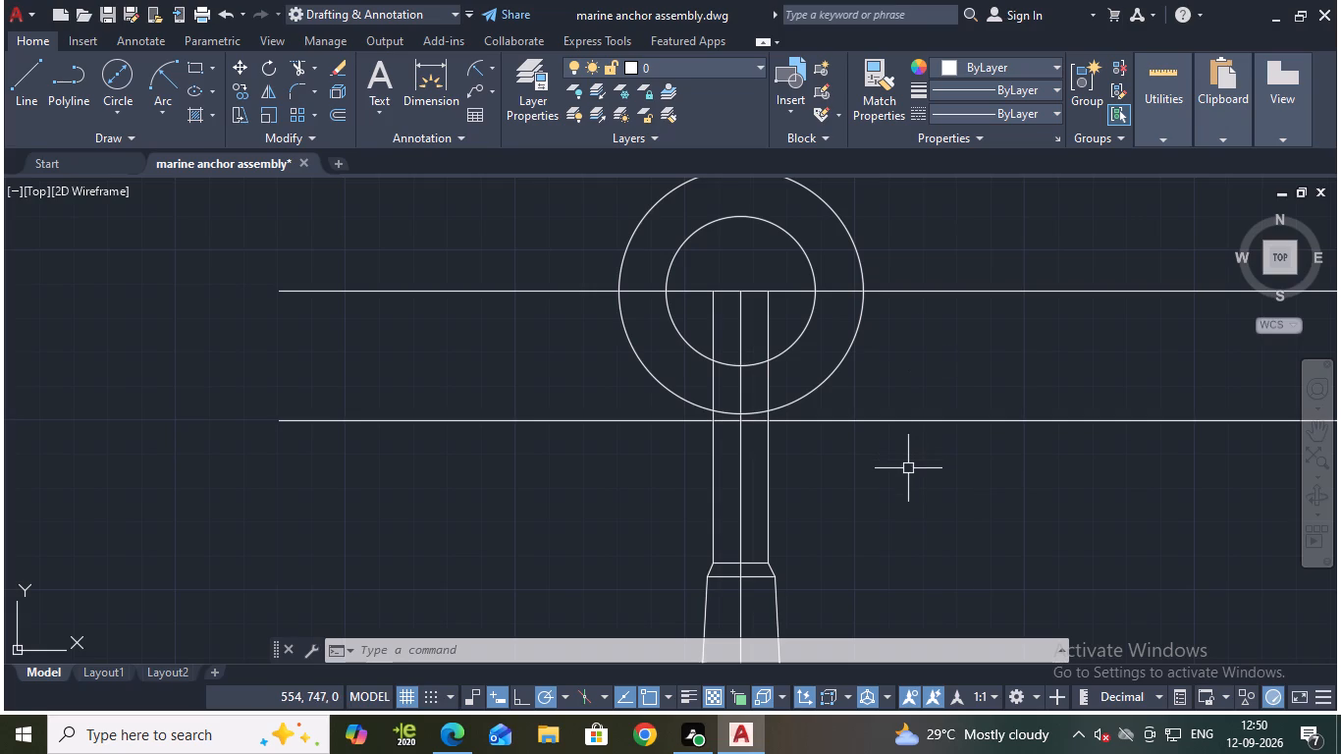
scroll(903, 478, down, 1)
middle_drag(903, 478, 930, 504)
middle_drag(906, 554, 907, 554)
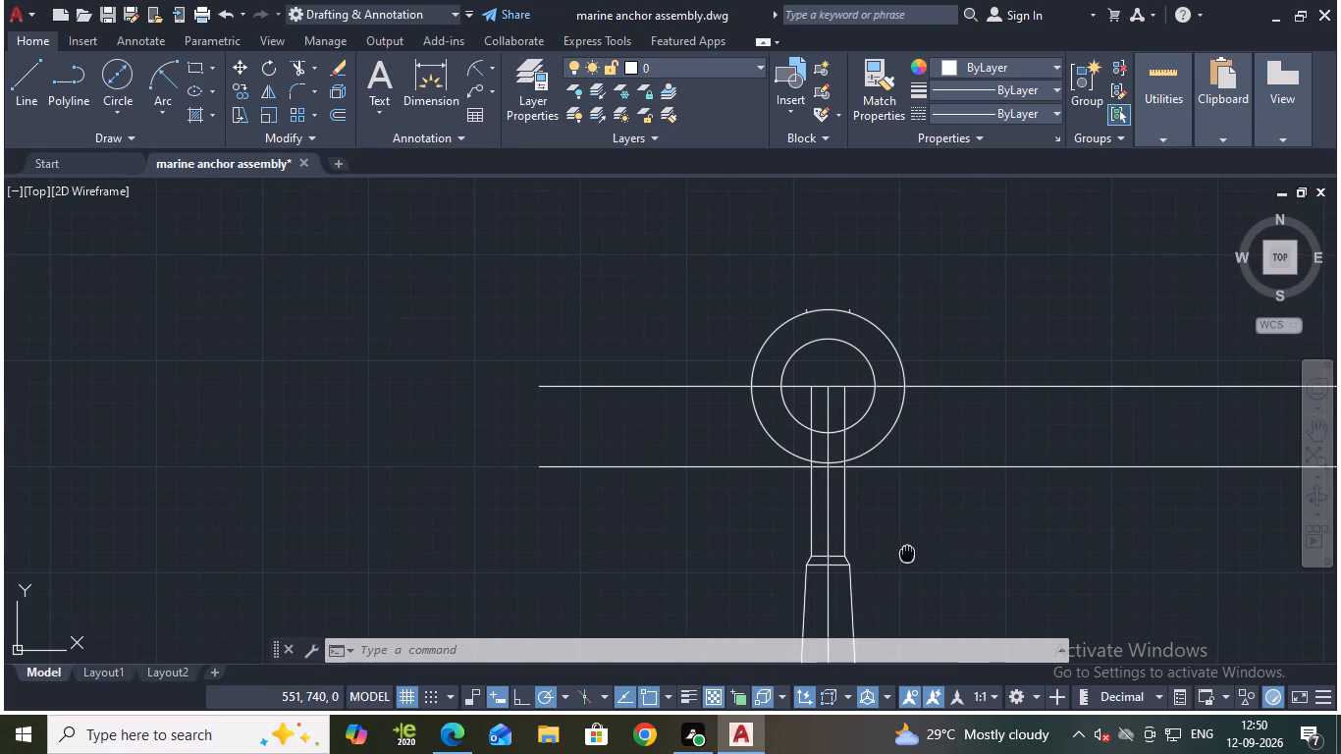
middle_drag(907, 554, 896, 497)
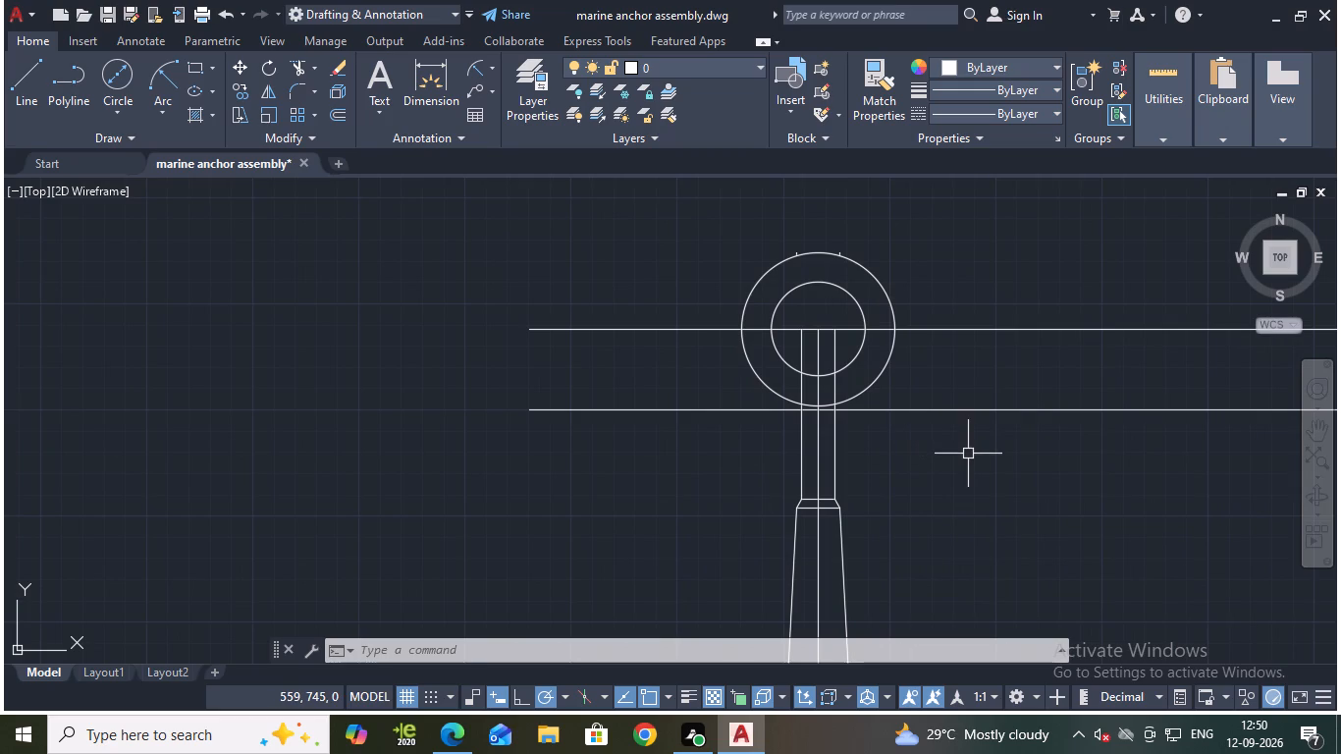
scroll(960, 525, down, 1)
middle_drag(1005, 535, 933, 388)
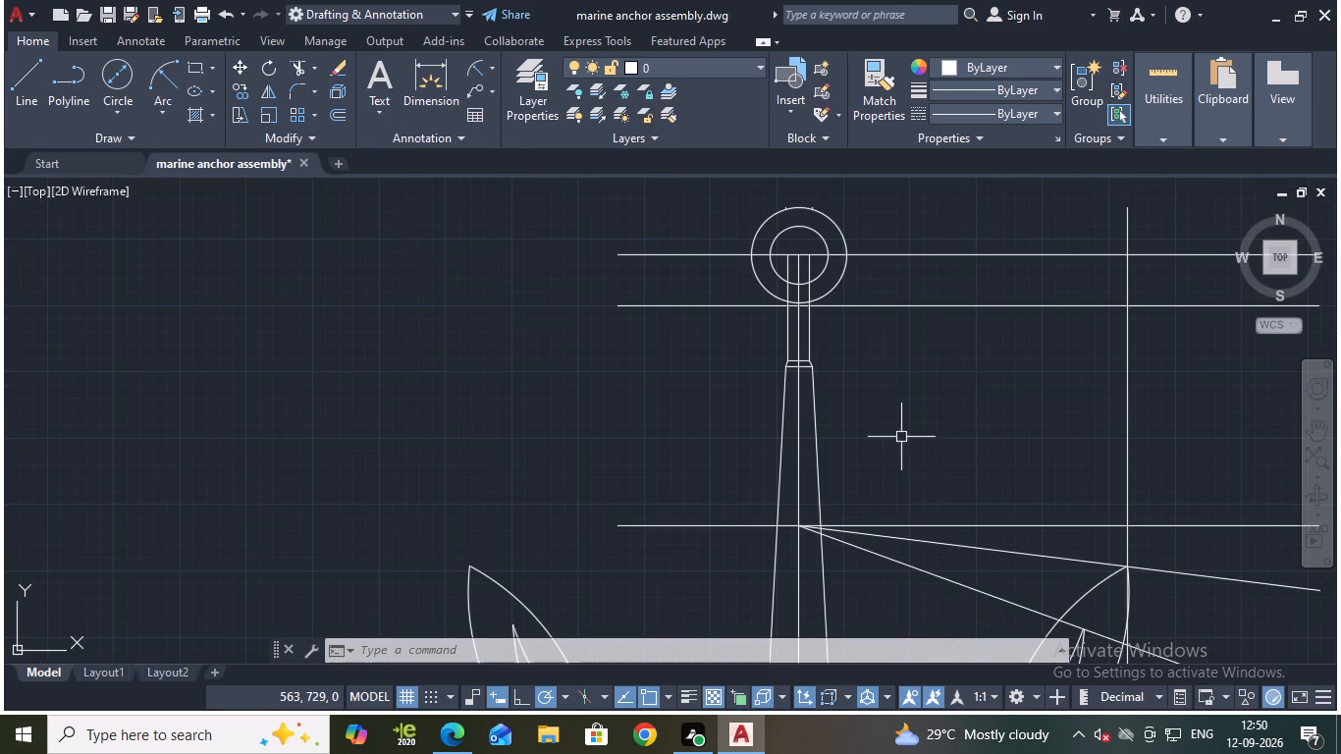
scroll(897, 457, up, 1)
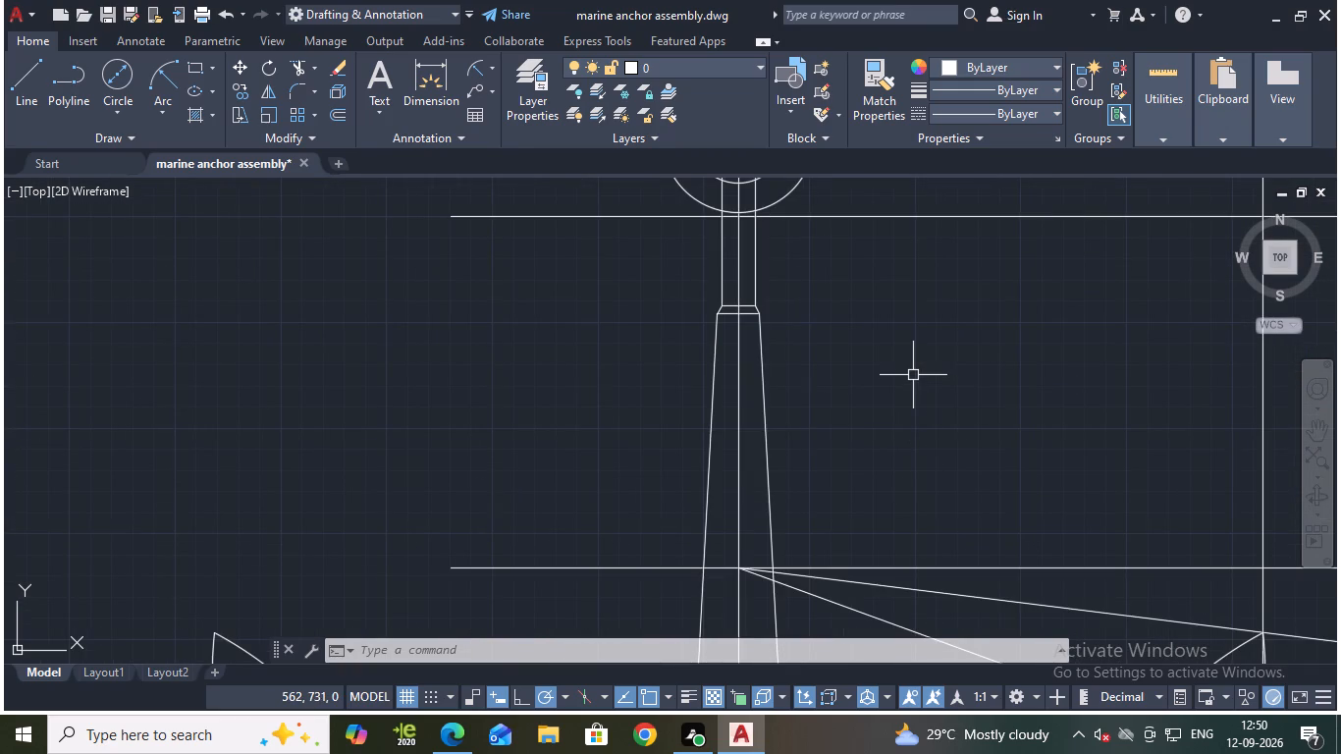
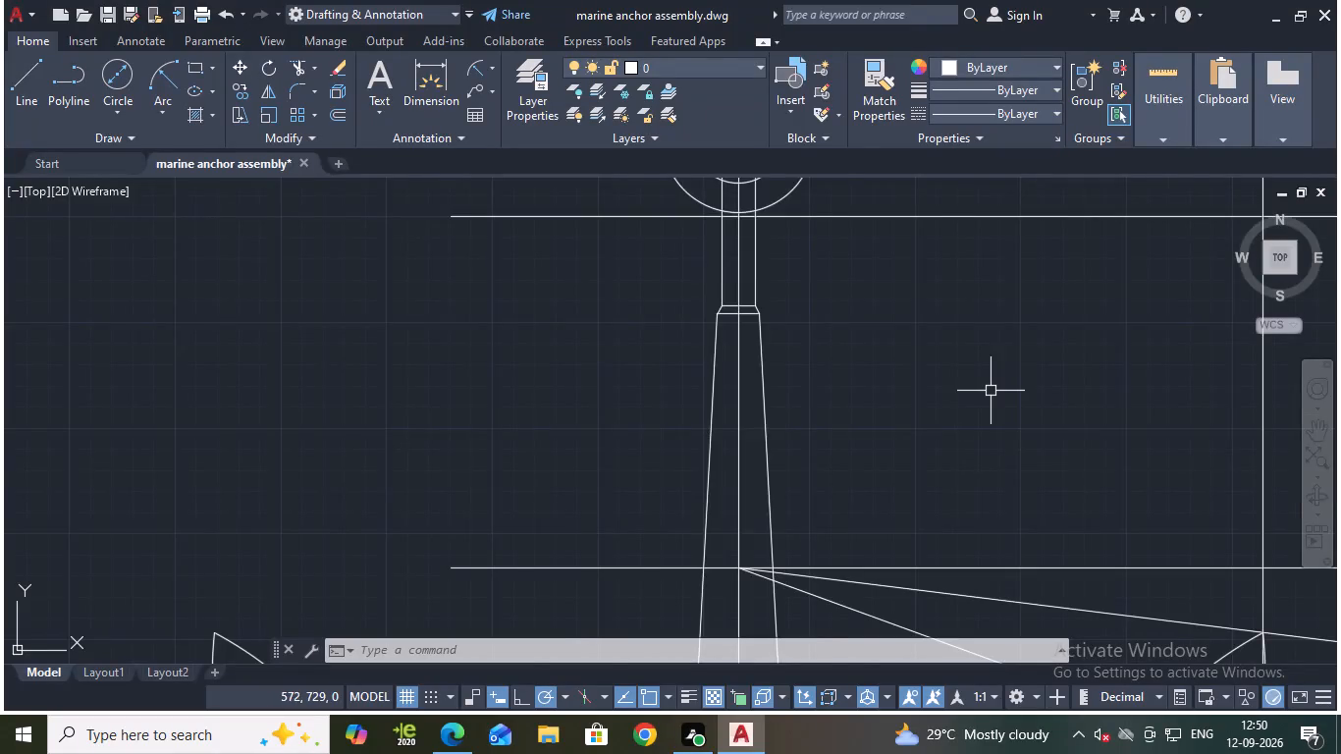
Draw a vertical line about 18 units long in the empty space beside the anchor shank, above the left fluke.
scroll(988, 391, down, 1)
middle_drag(988, 391, 905, 355)
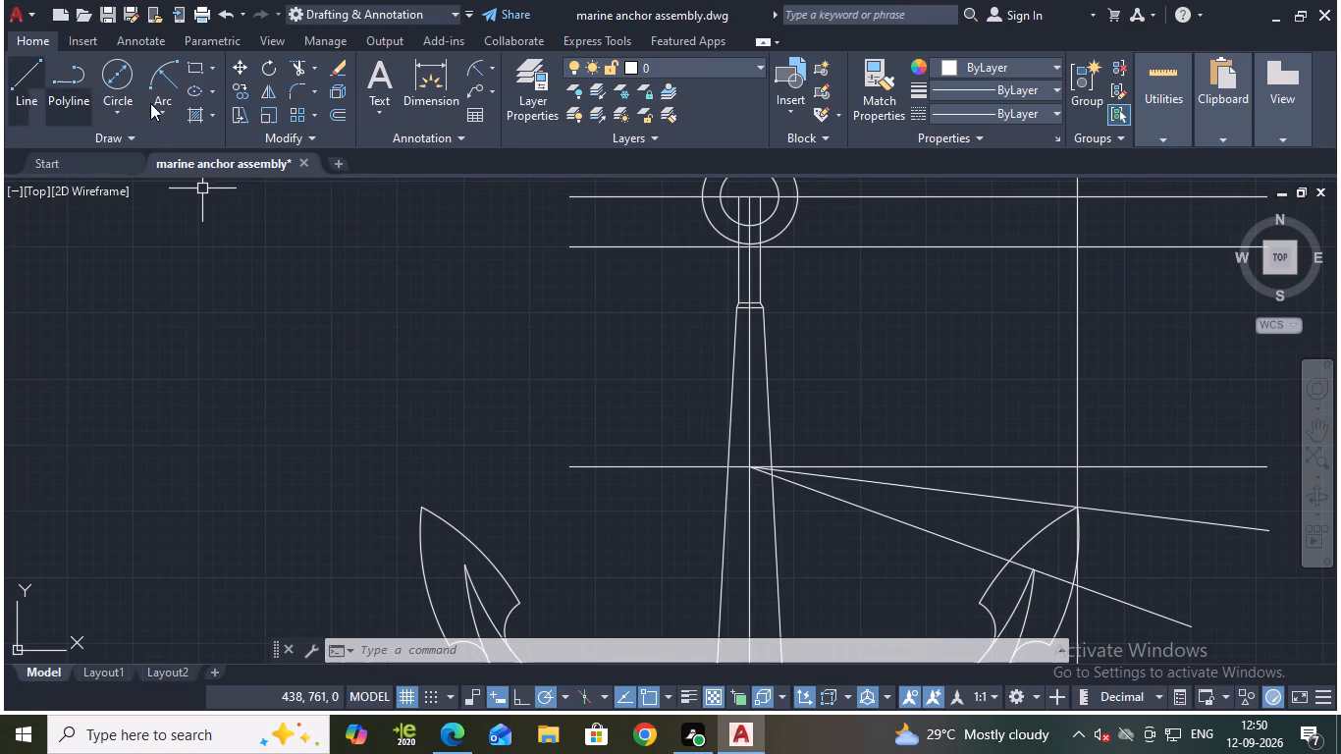
click(35, 75)
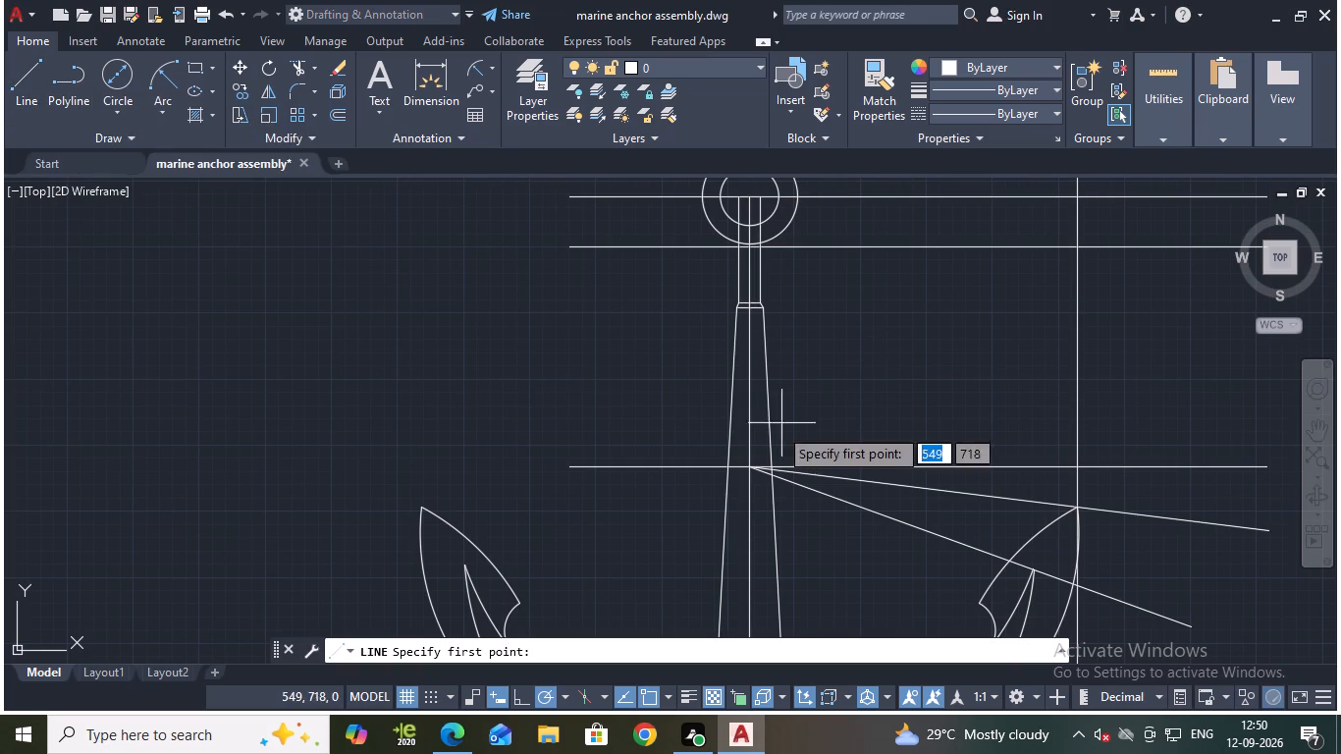
scroll(785, 430, up, 1)
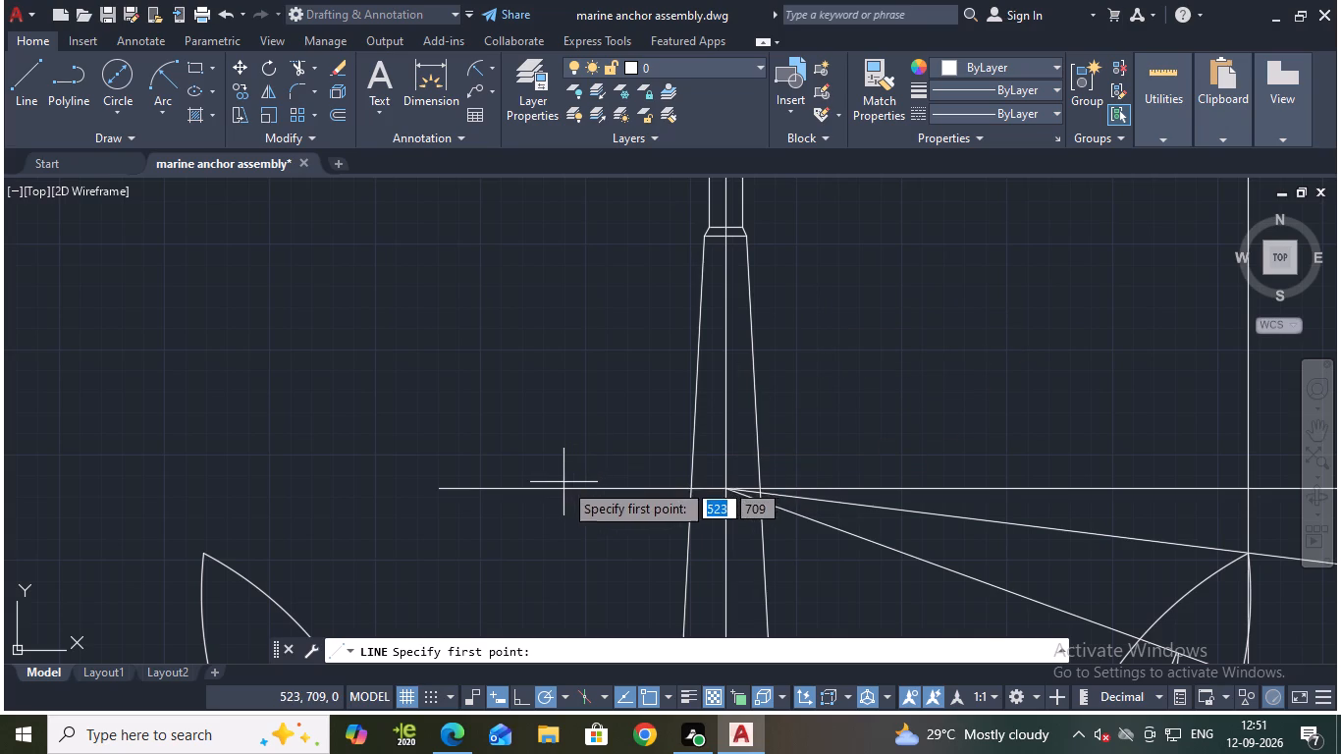
click(414, 240)
click(412, 390)
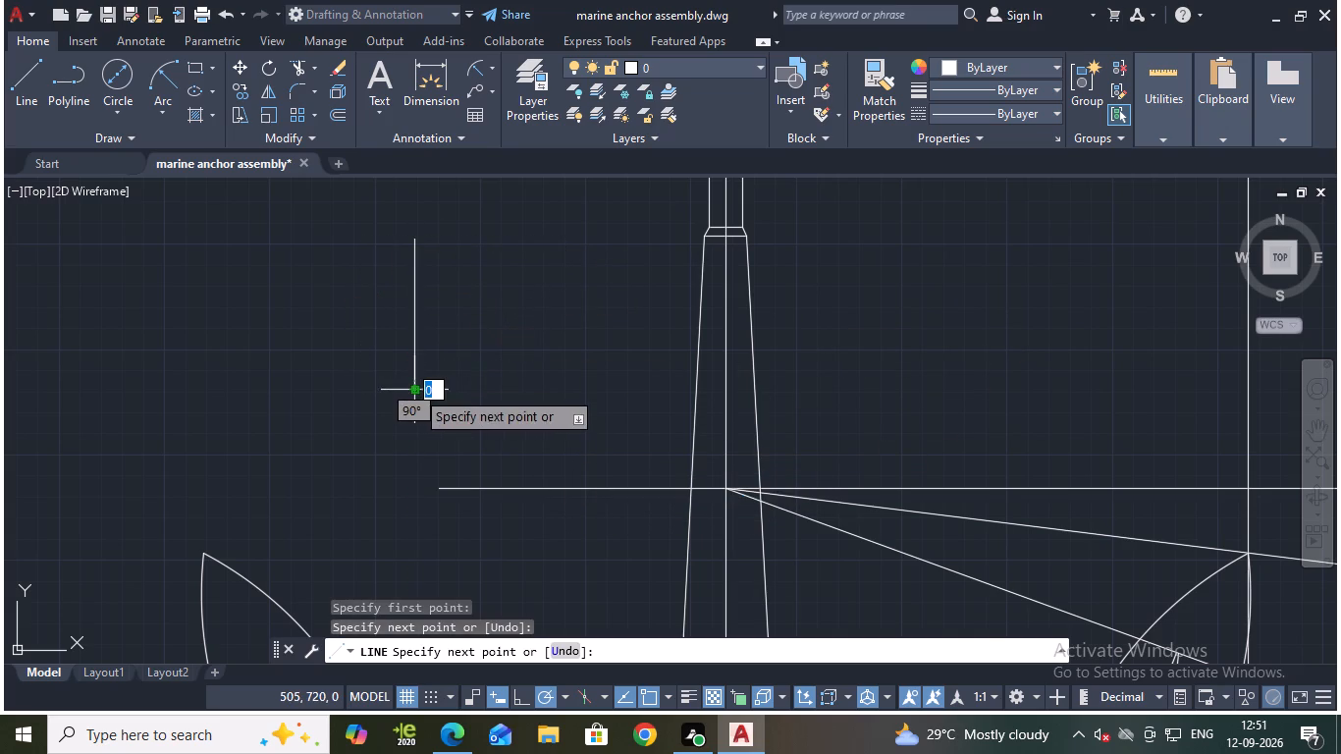
key(Escape)
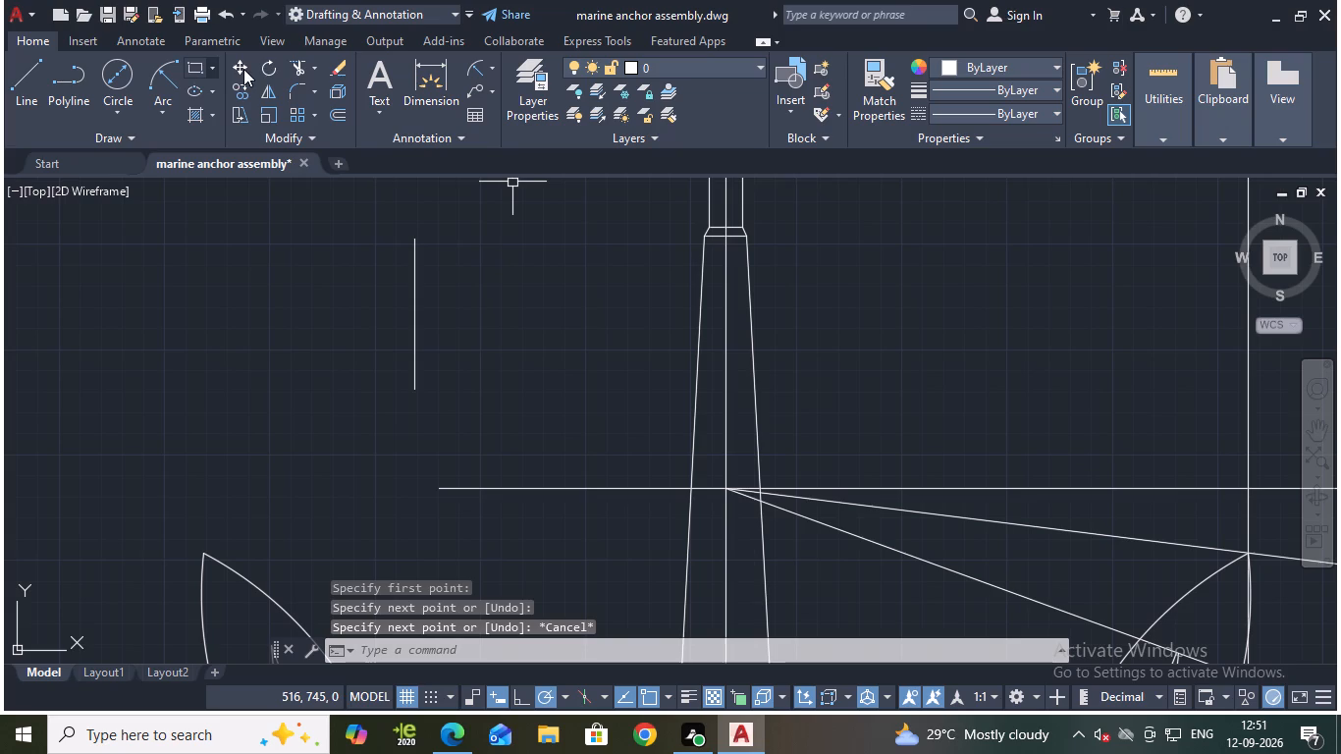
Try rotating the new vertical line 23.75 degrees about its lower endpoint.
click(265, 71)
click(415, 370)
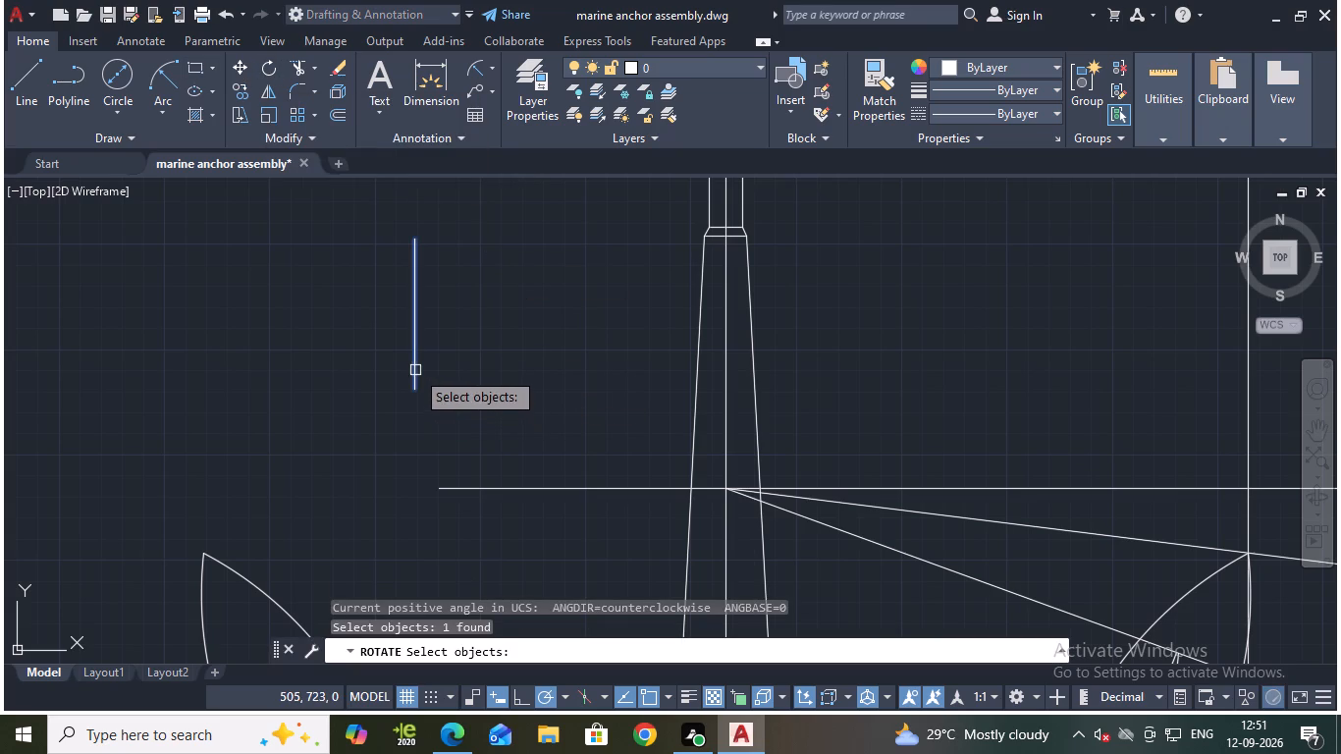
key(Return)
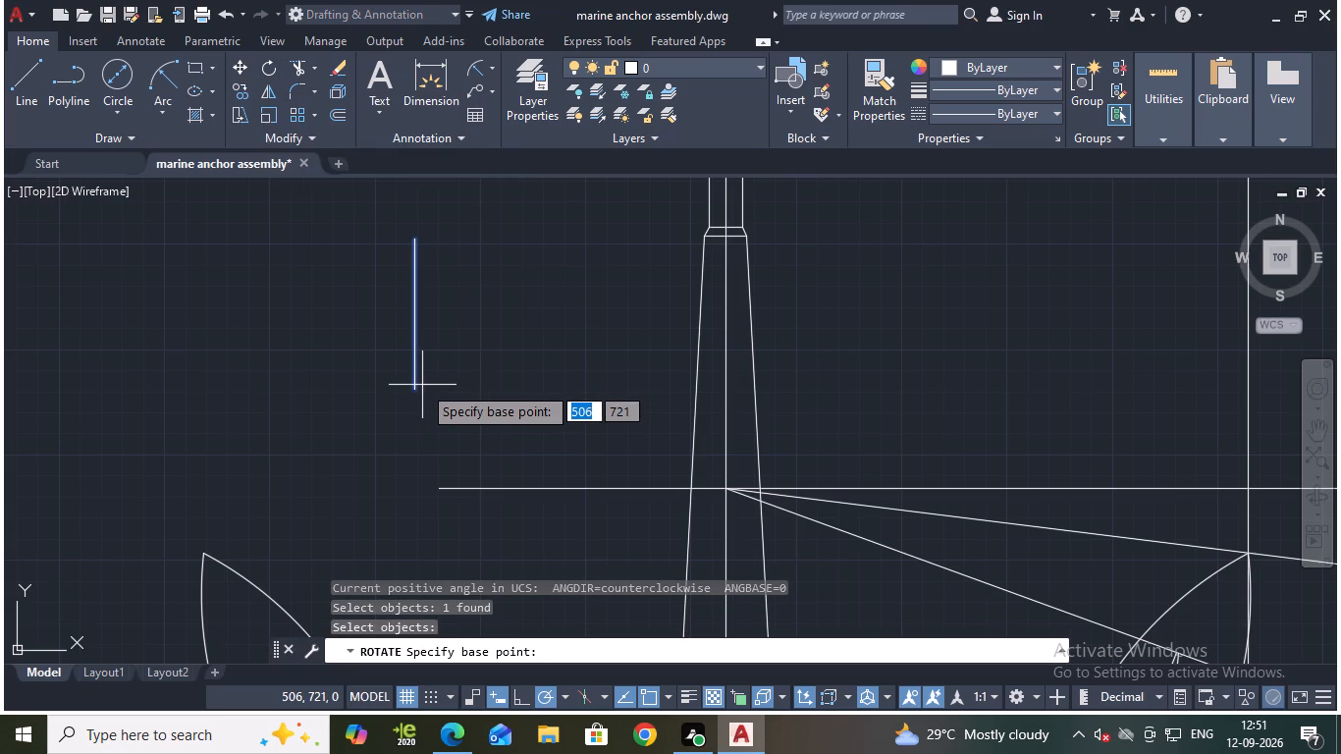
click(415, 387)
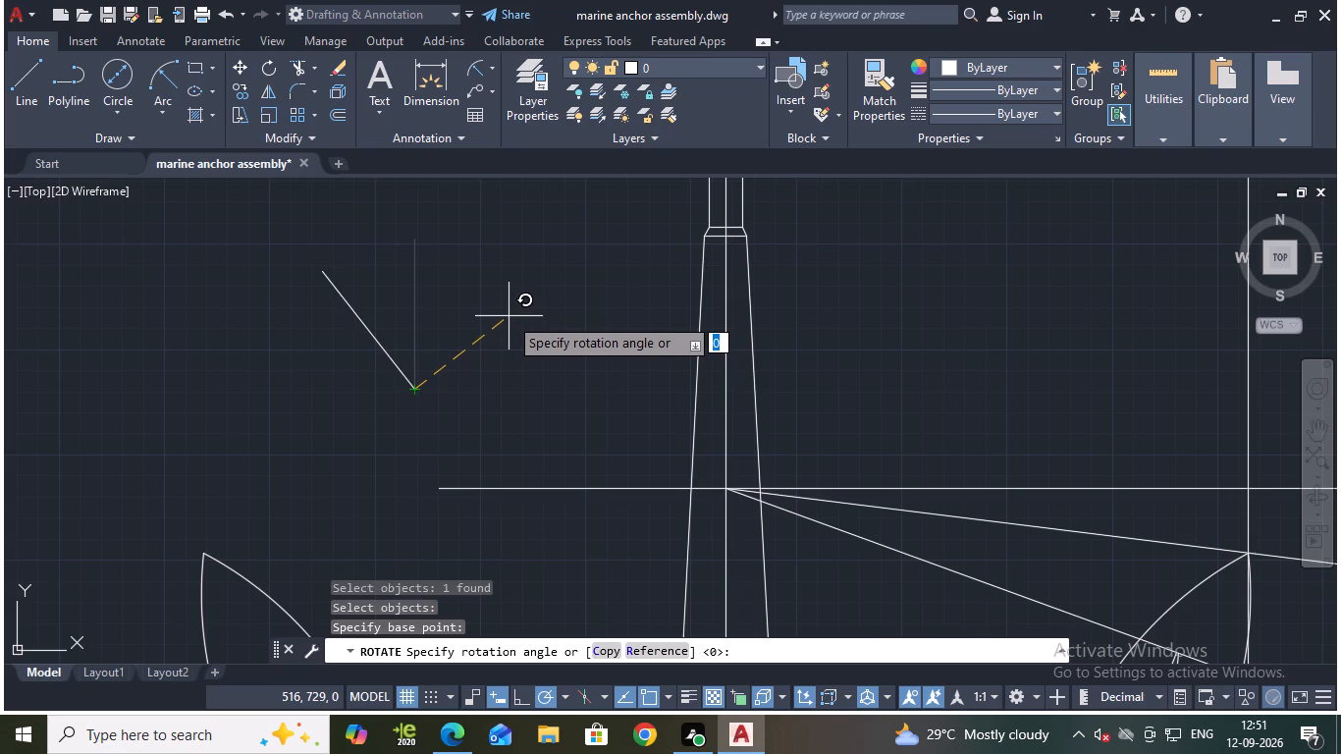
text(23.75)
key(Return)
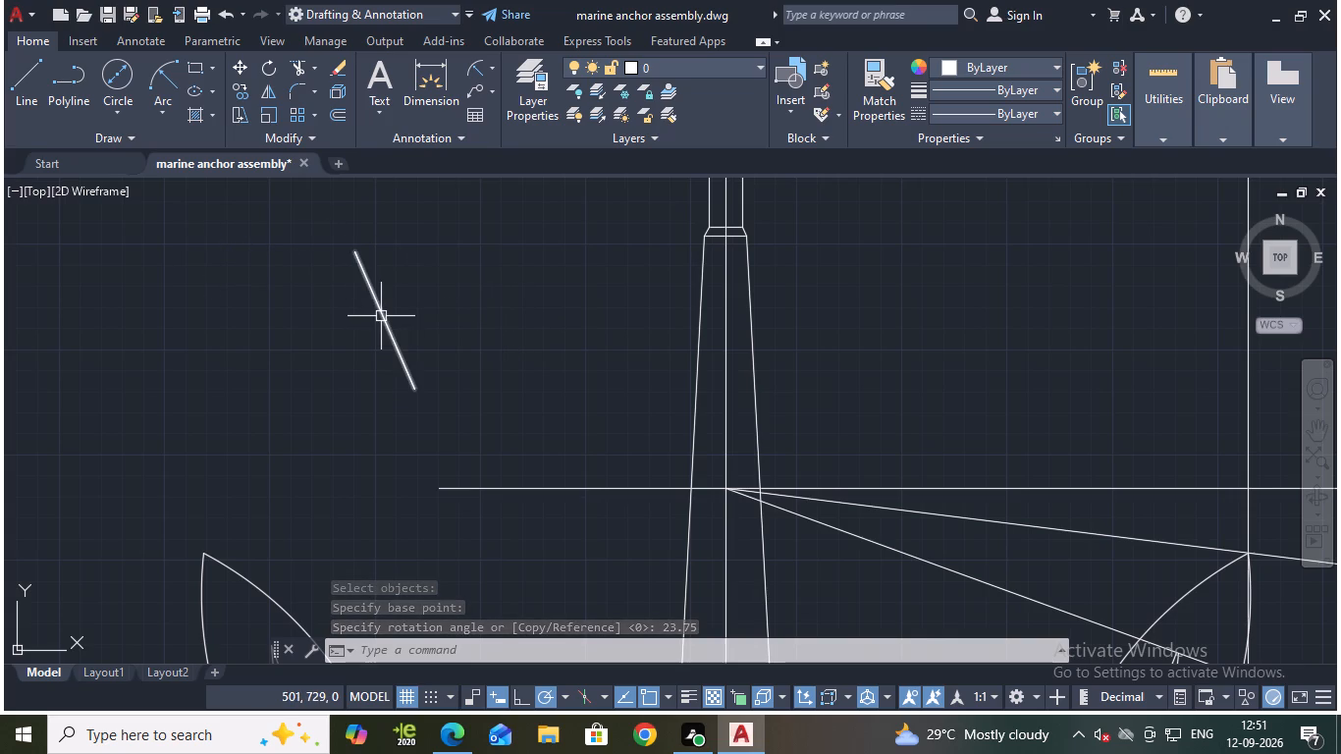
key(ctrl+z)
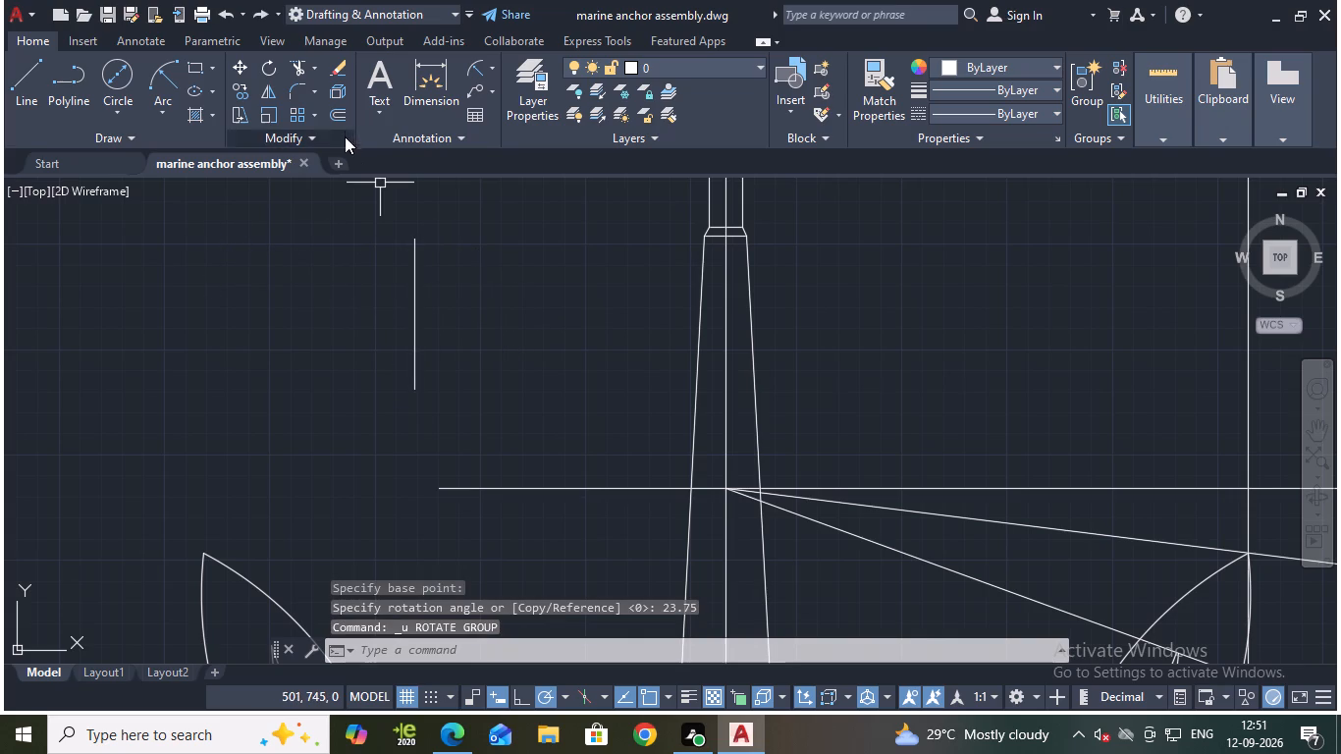
Rotate the vertical line beside the shank 23.75 degrees about its lower endpoint.
click(265, 63)
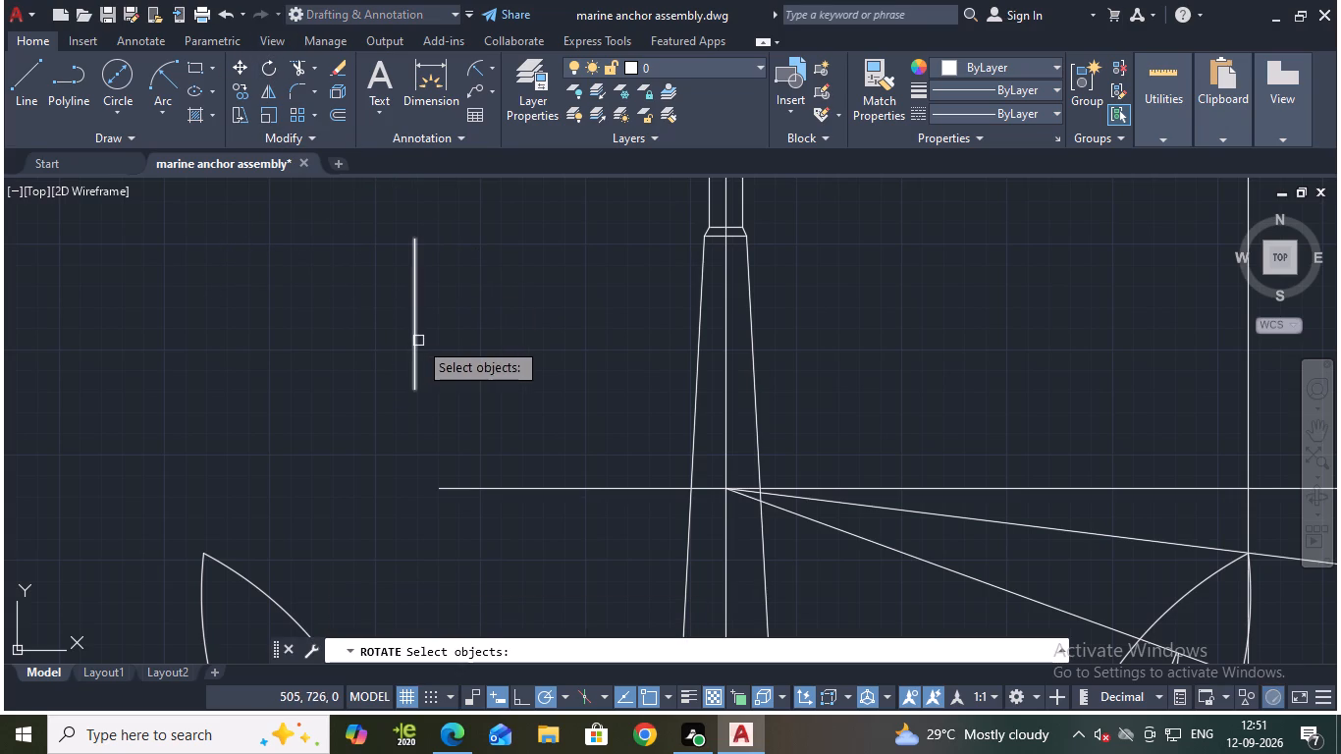
click(418, 341)
key(Return)
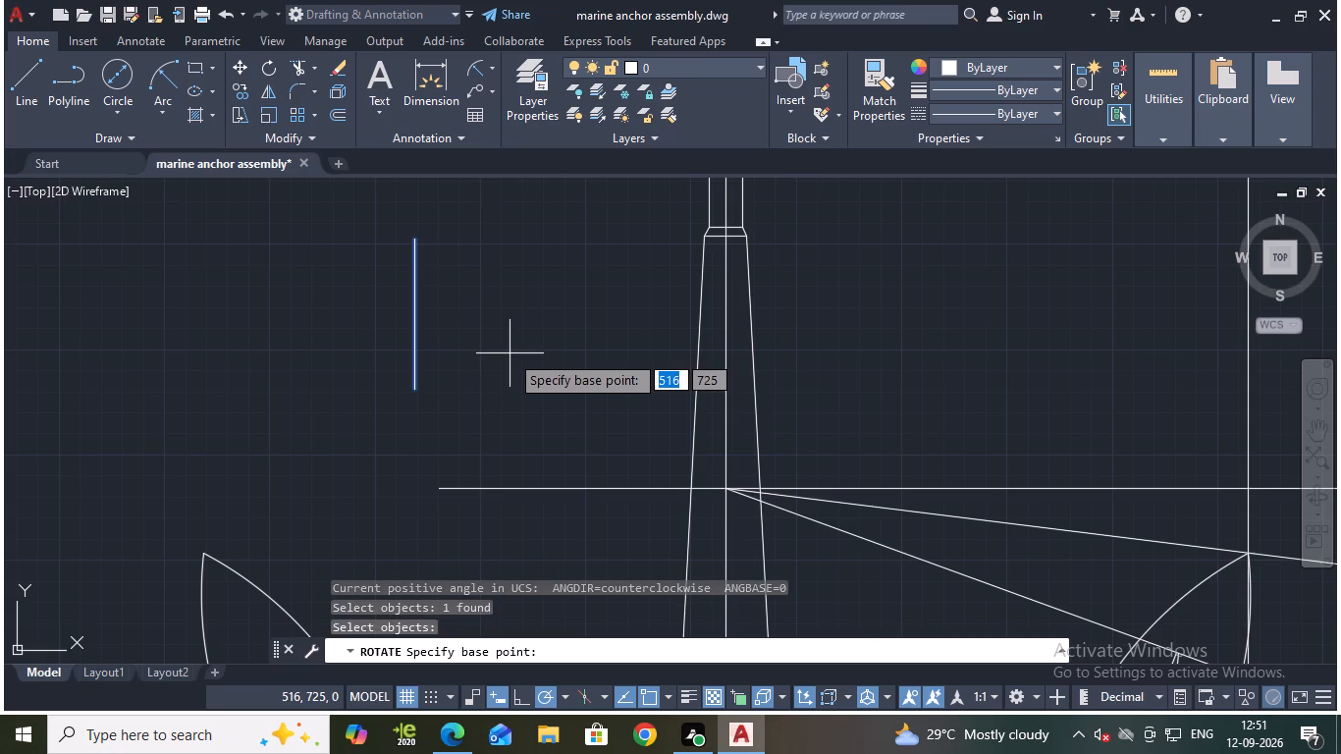
click(416, 389)
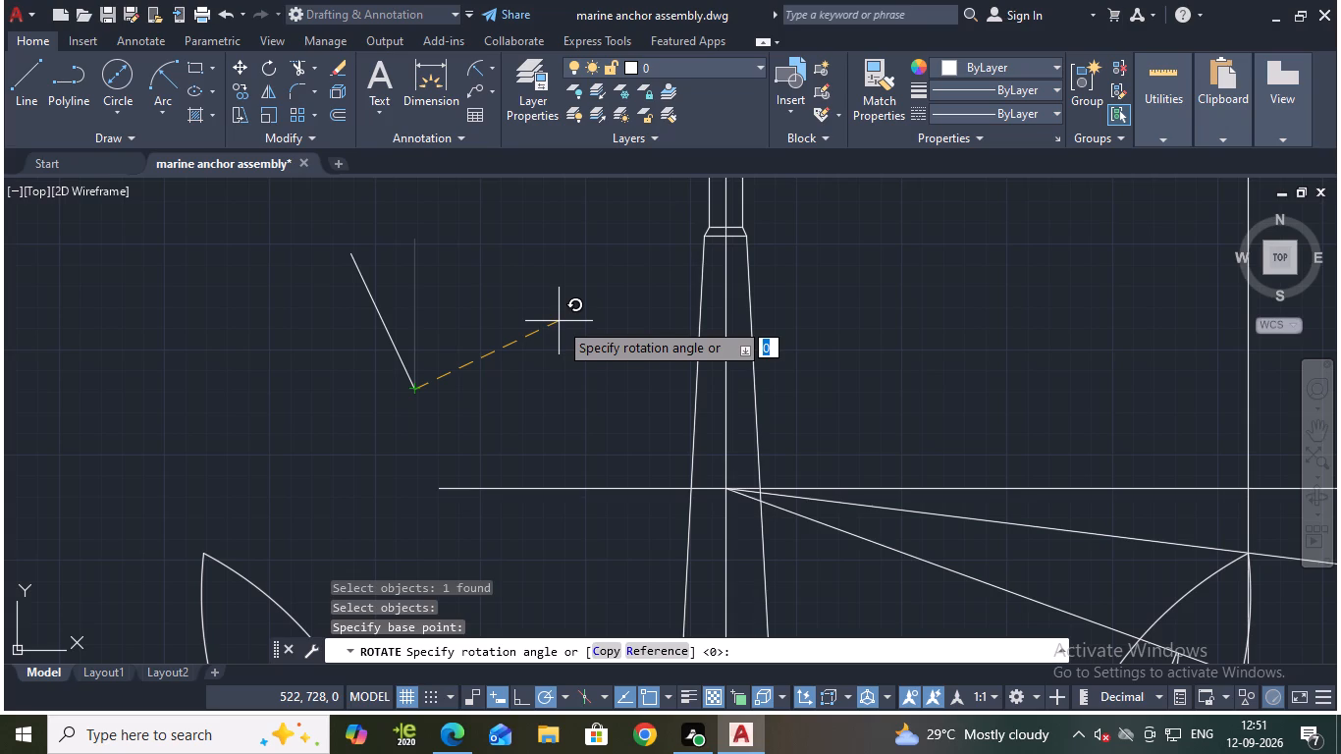
text(23.75)
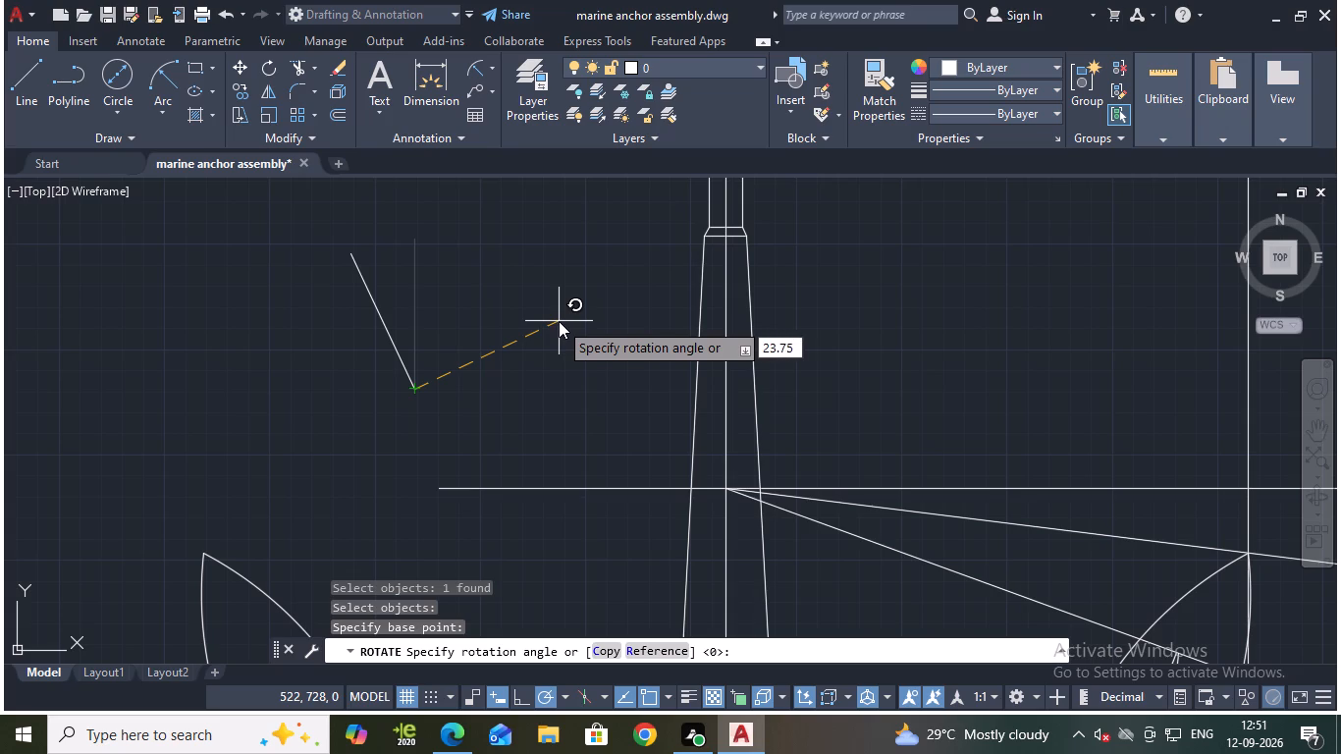
key(Return)
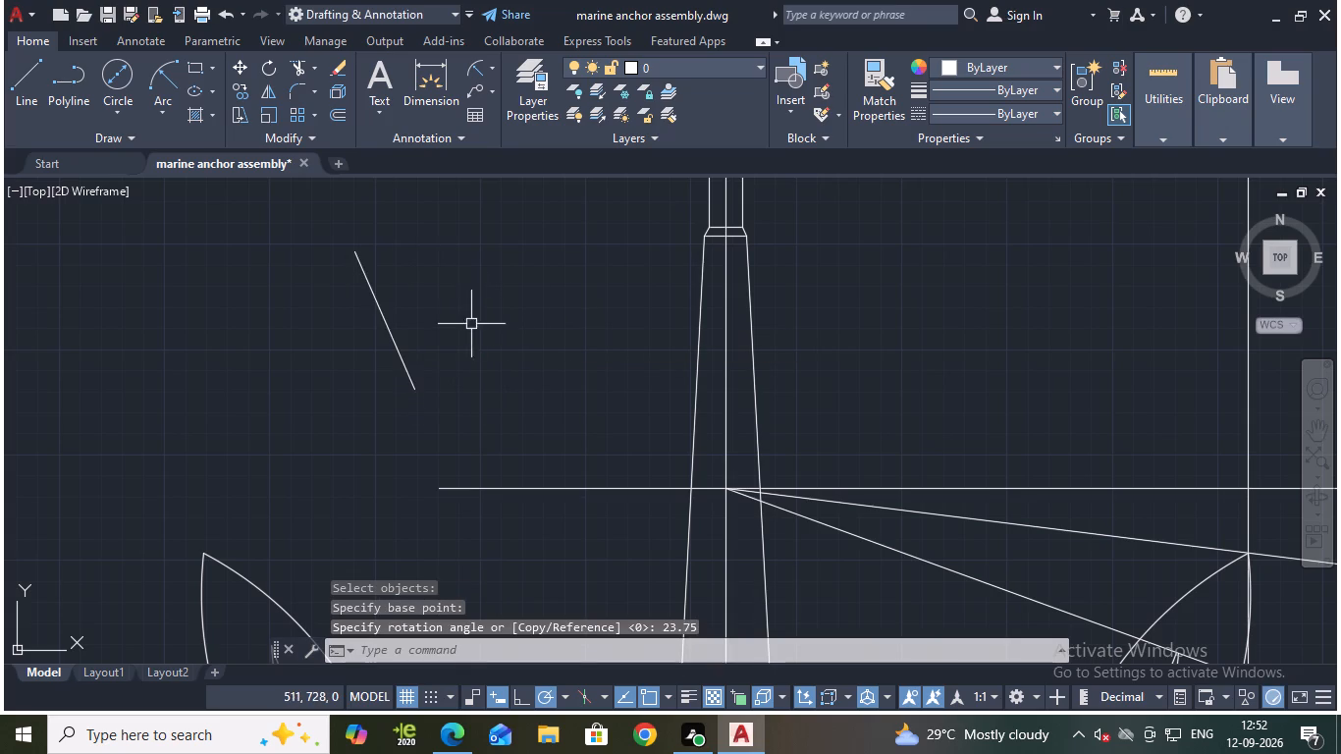
Mirror the slanted line about a vertical axis through its lower endpoint, keeping the source line to form a V.
click(392, 337)
text(mi)
key(Return)
click(413, 388)
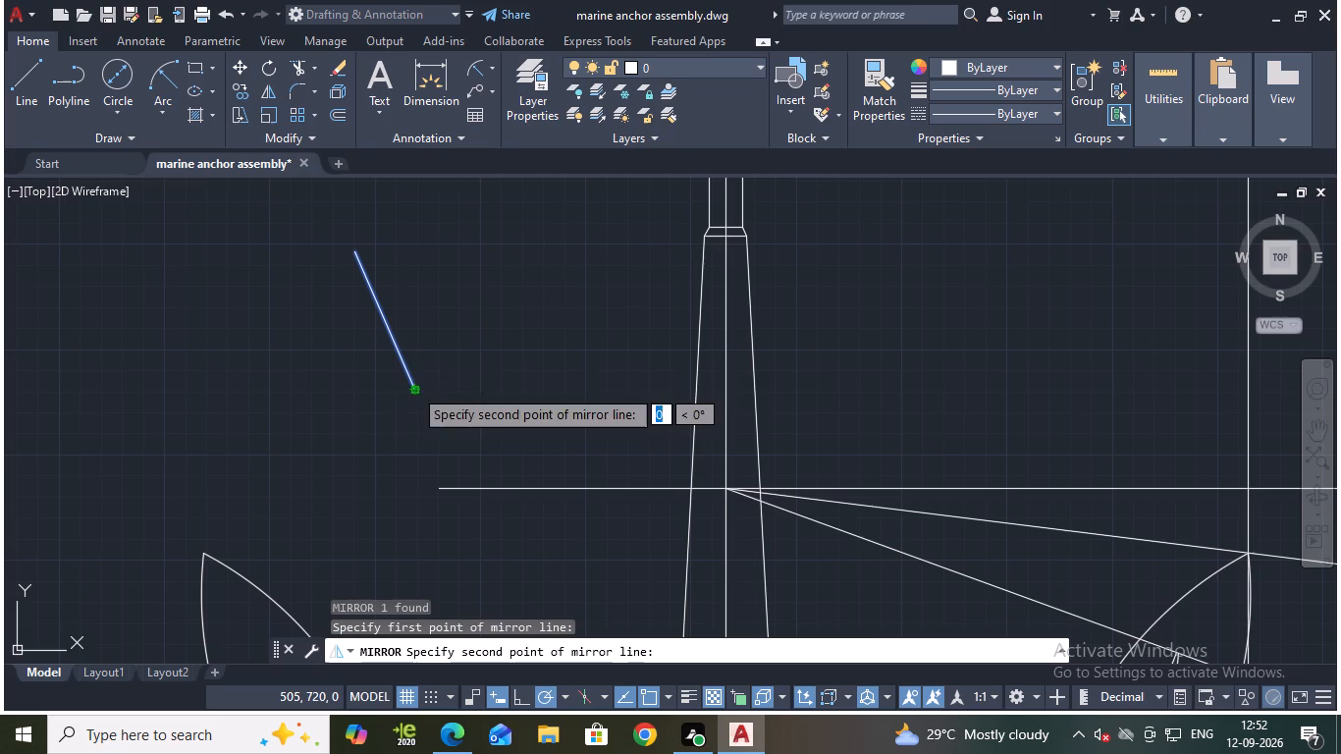
click(411, 210)
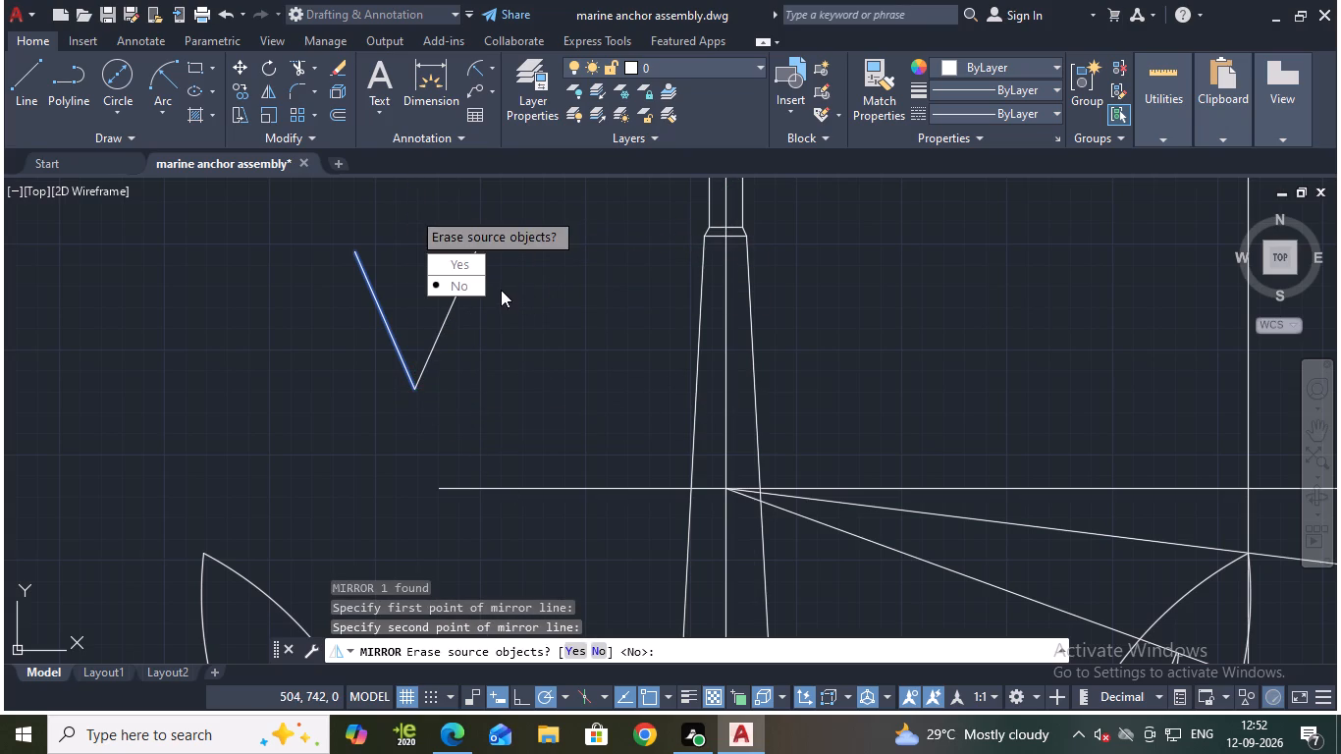
drag(461, 290, 411, 209)
middle_drag(543, 325, 656, 341)
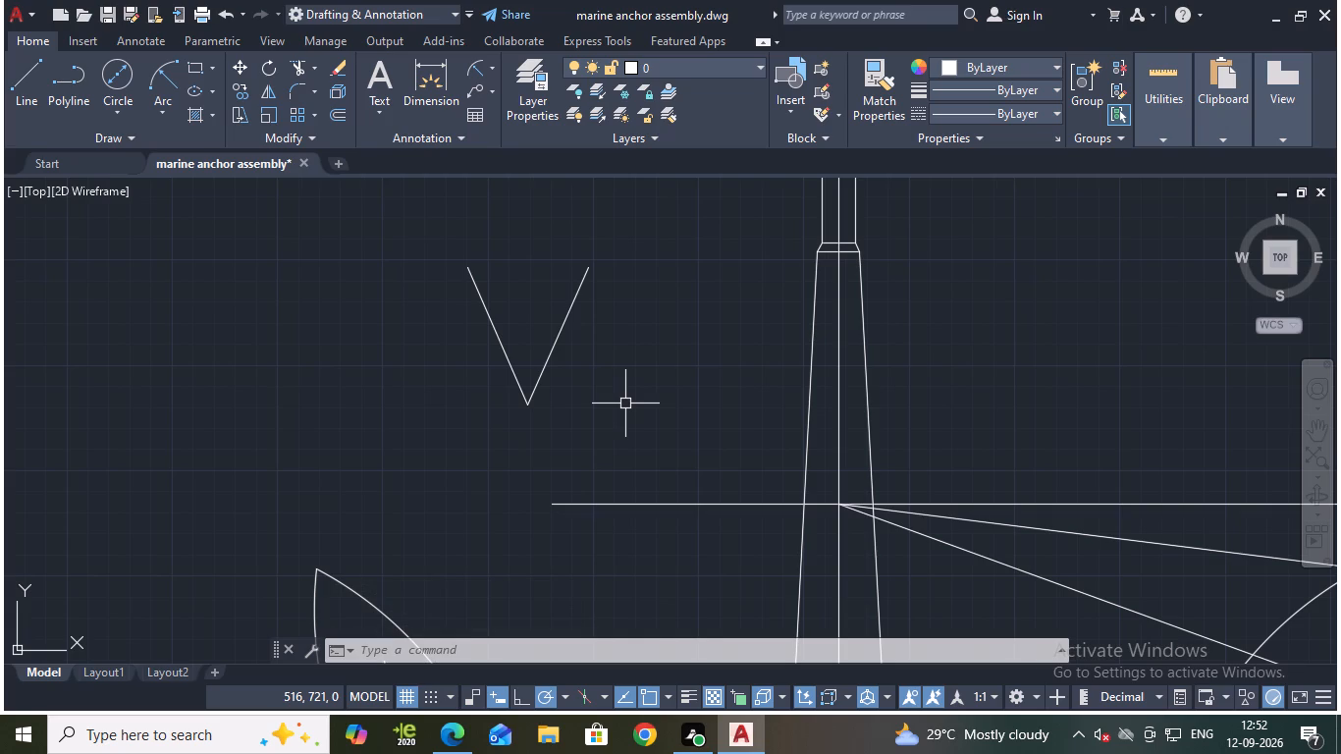
key(Escape)
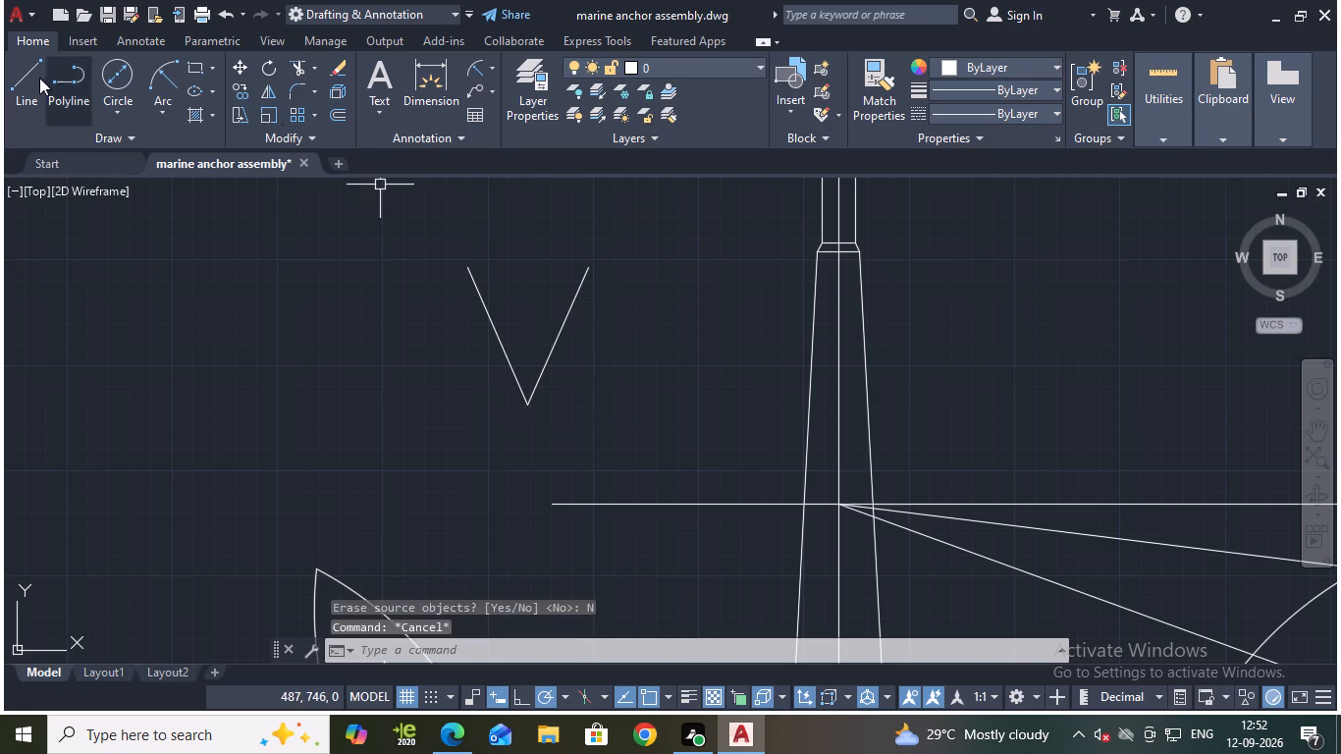
Draw a circle of radius 5 tangent to both lines of the V.
click(116, 114)
click(203, 300)
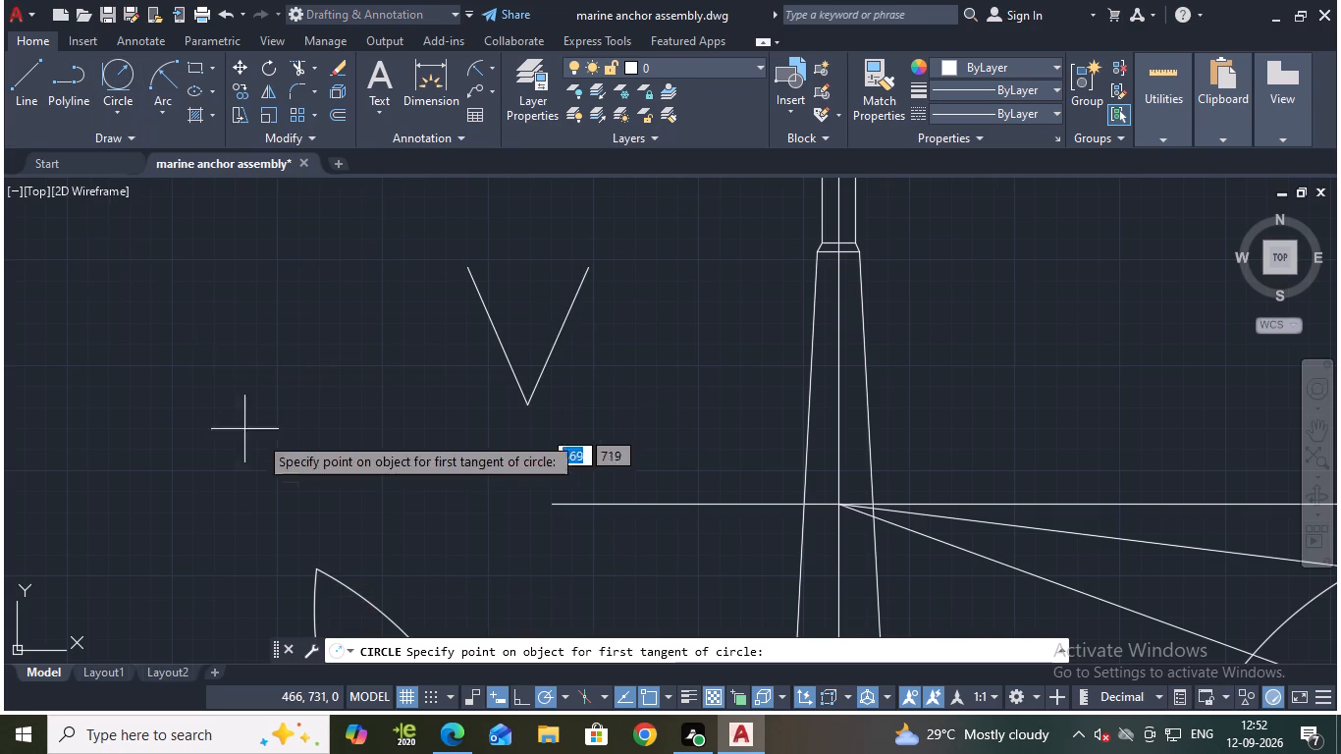
click(486, 318)
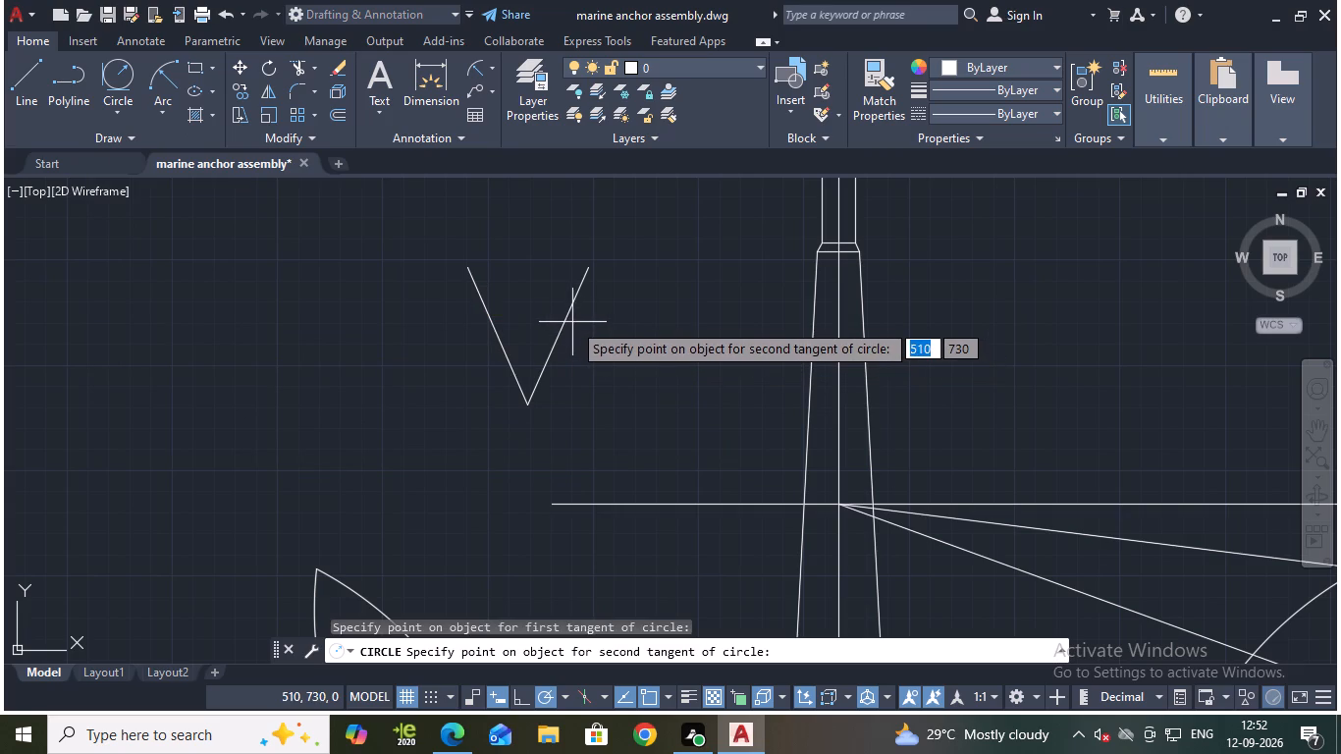
click(568, 321)
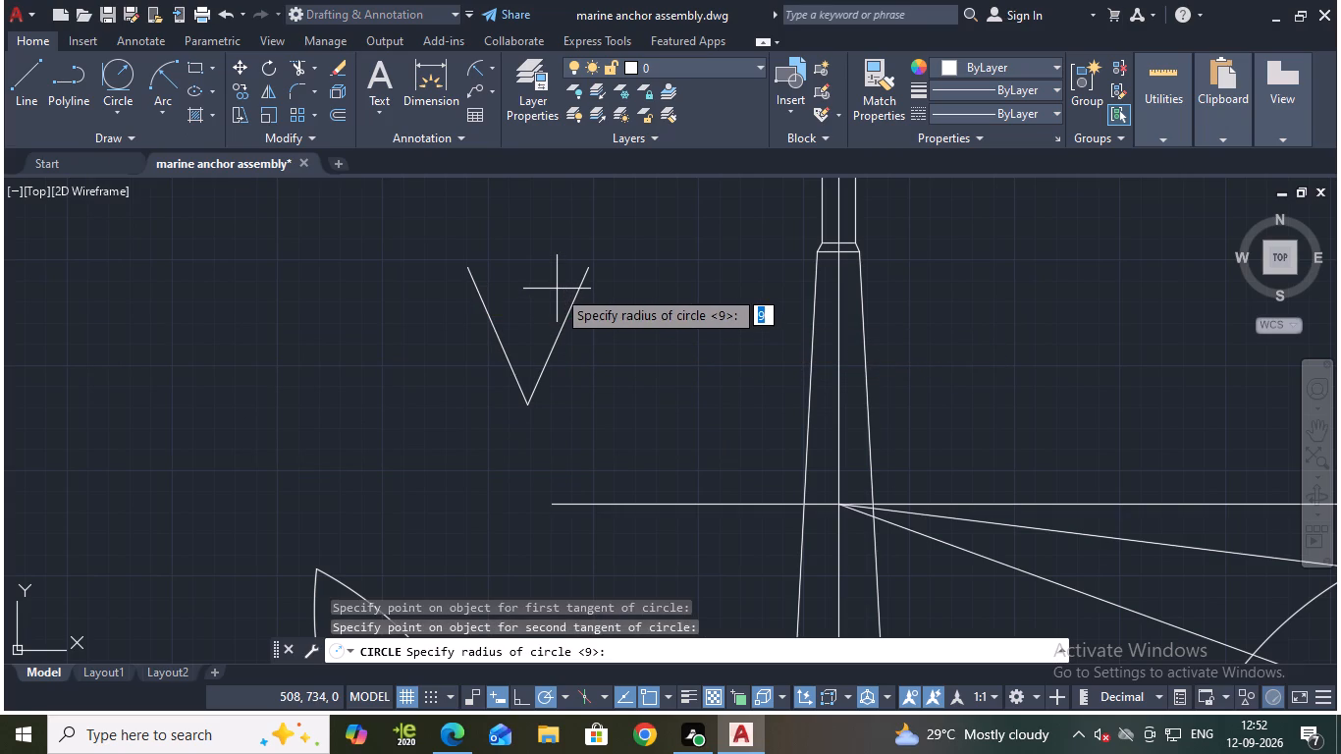
key(5)
key(Return)
key(Escape)
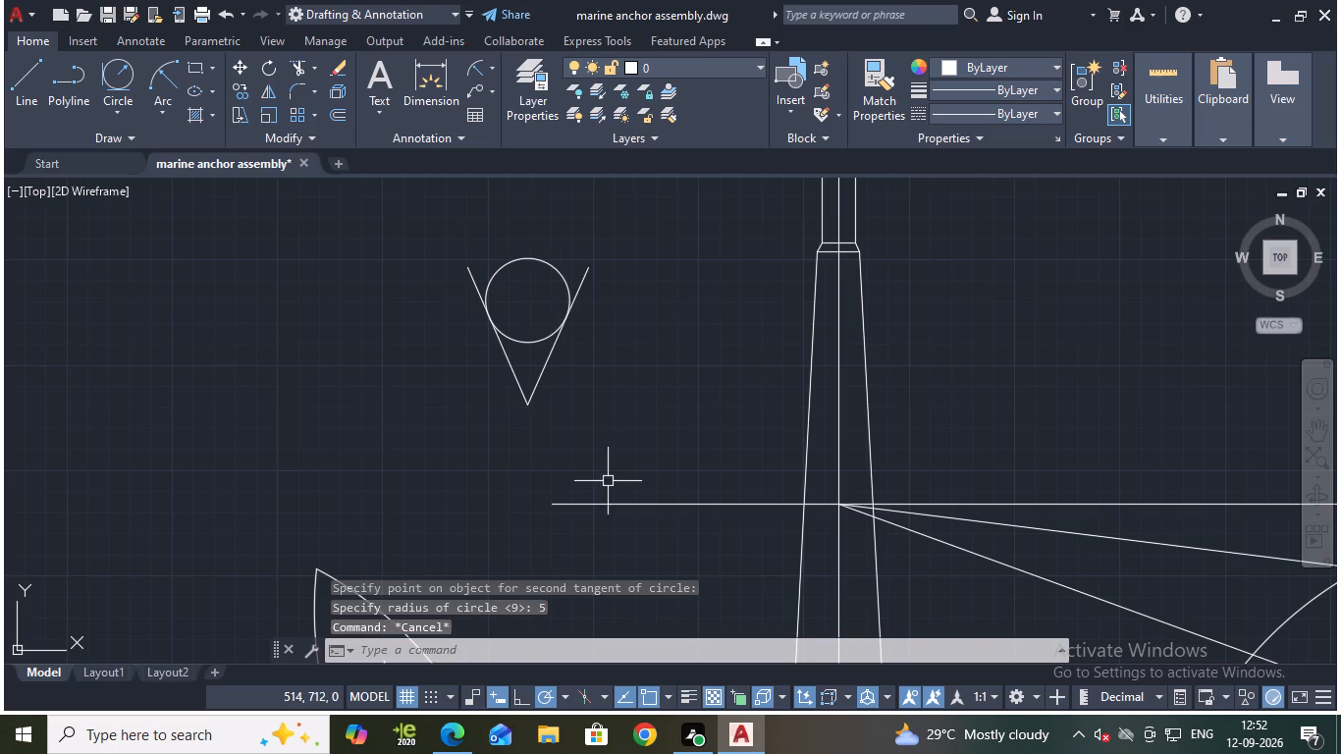
Move the circle and both V lines by the circle's centre about 21 units at 343 degrees, closer to the shank.
click(399, 209)
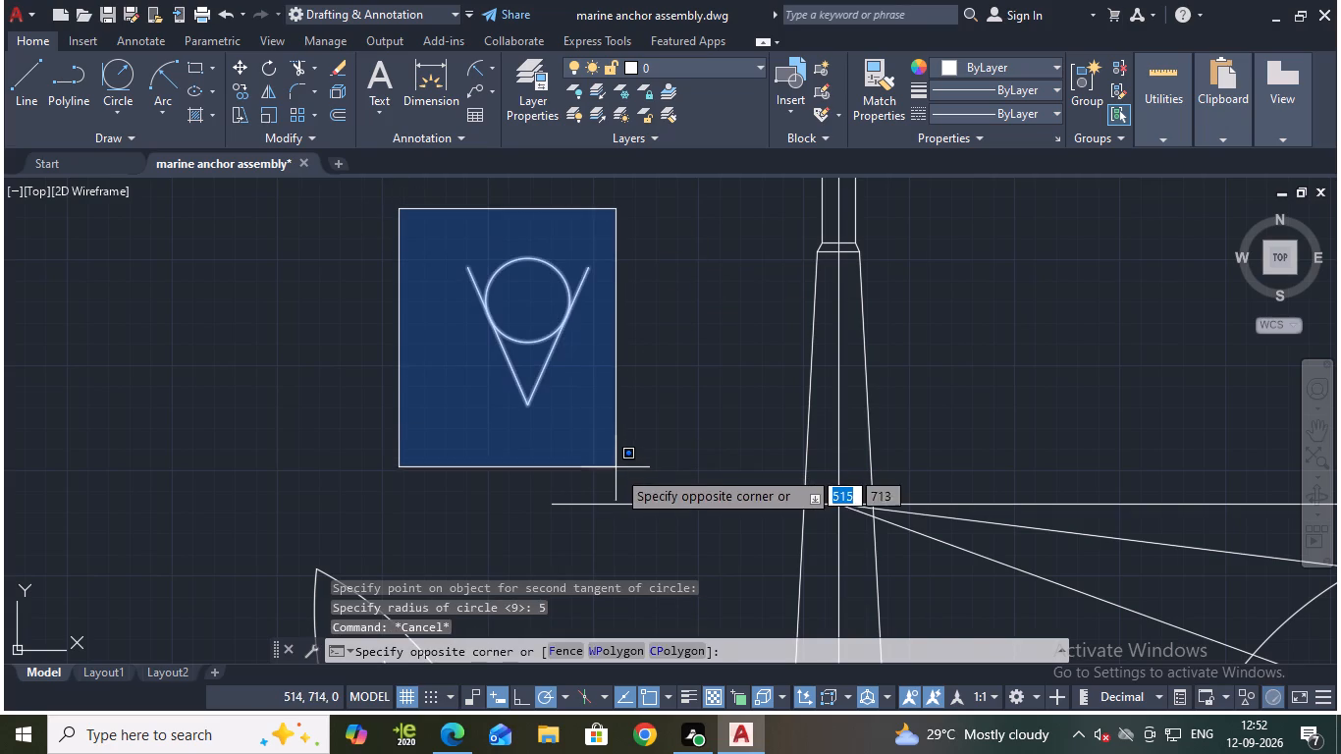
click(618, 470)
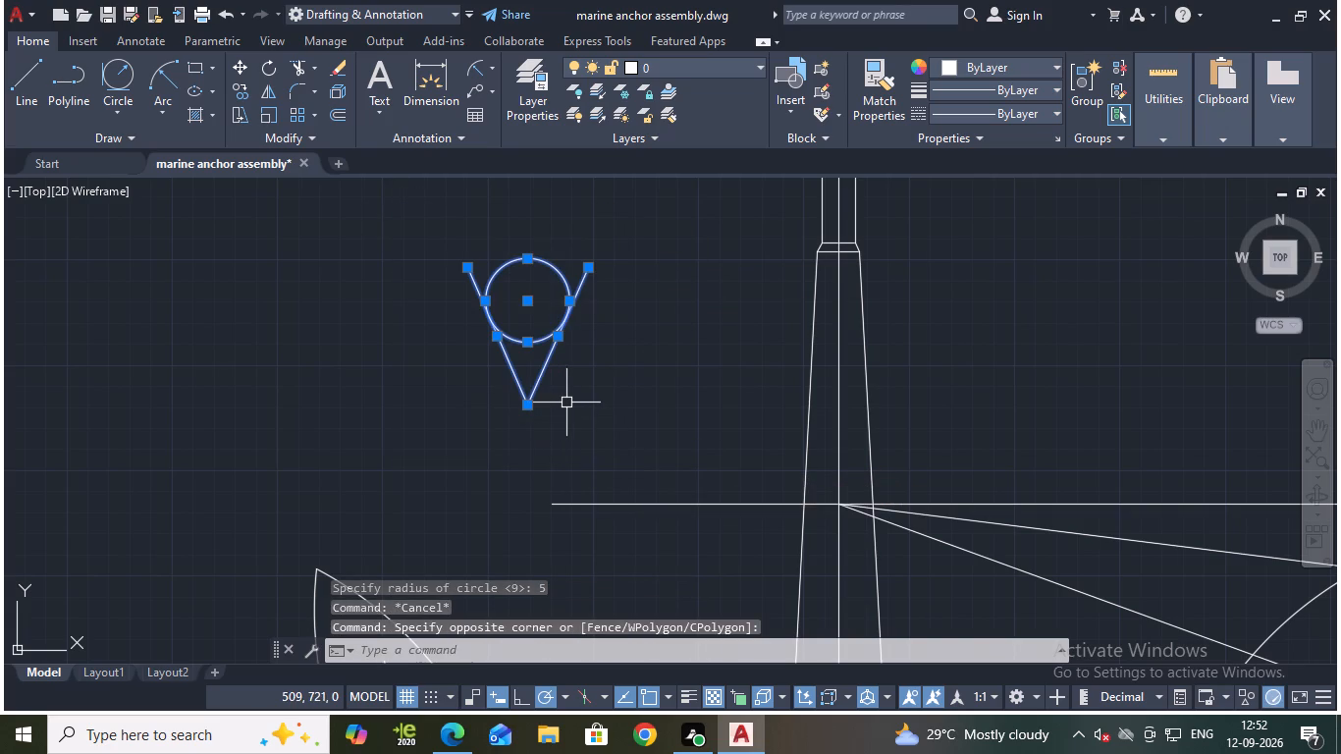
key(m)
key(Return)
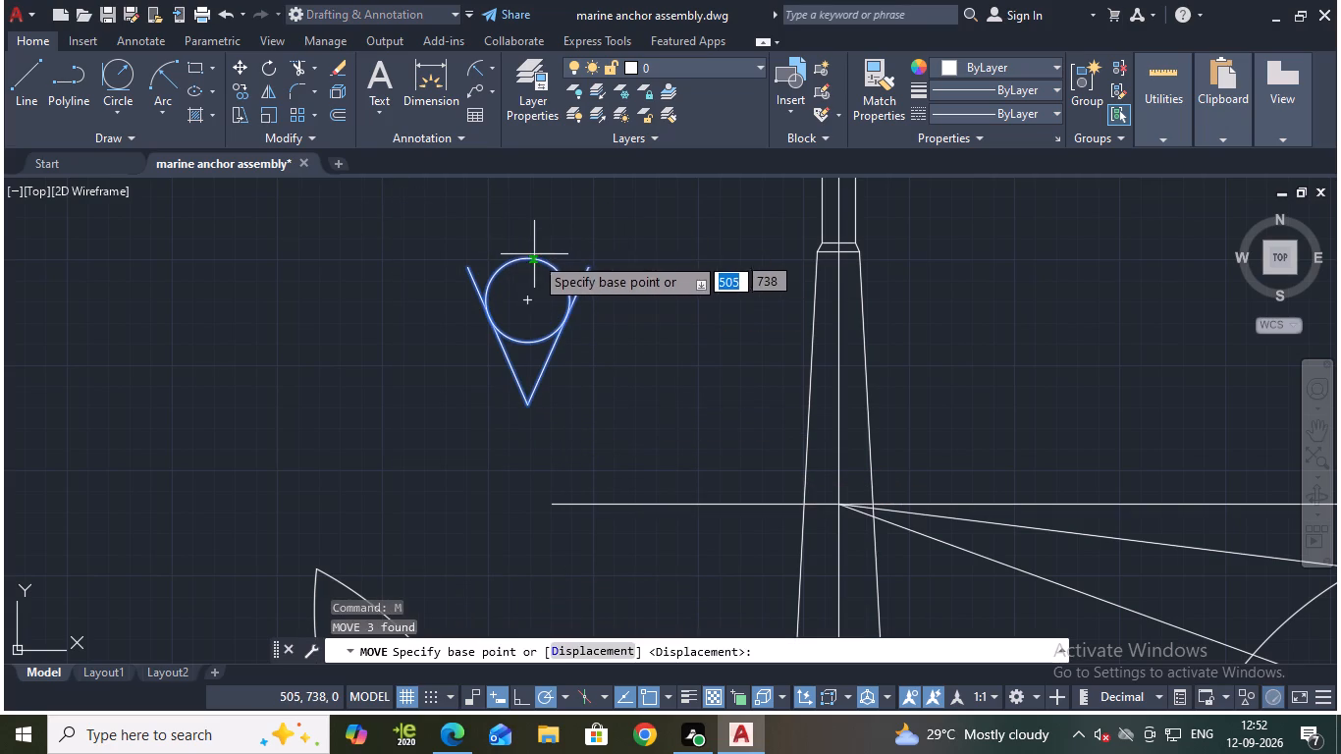
click(527, 299)
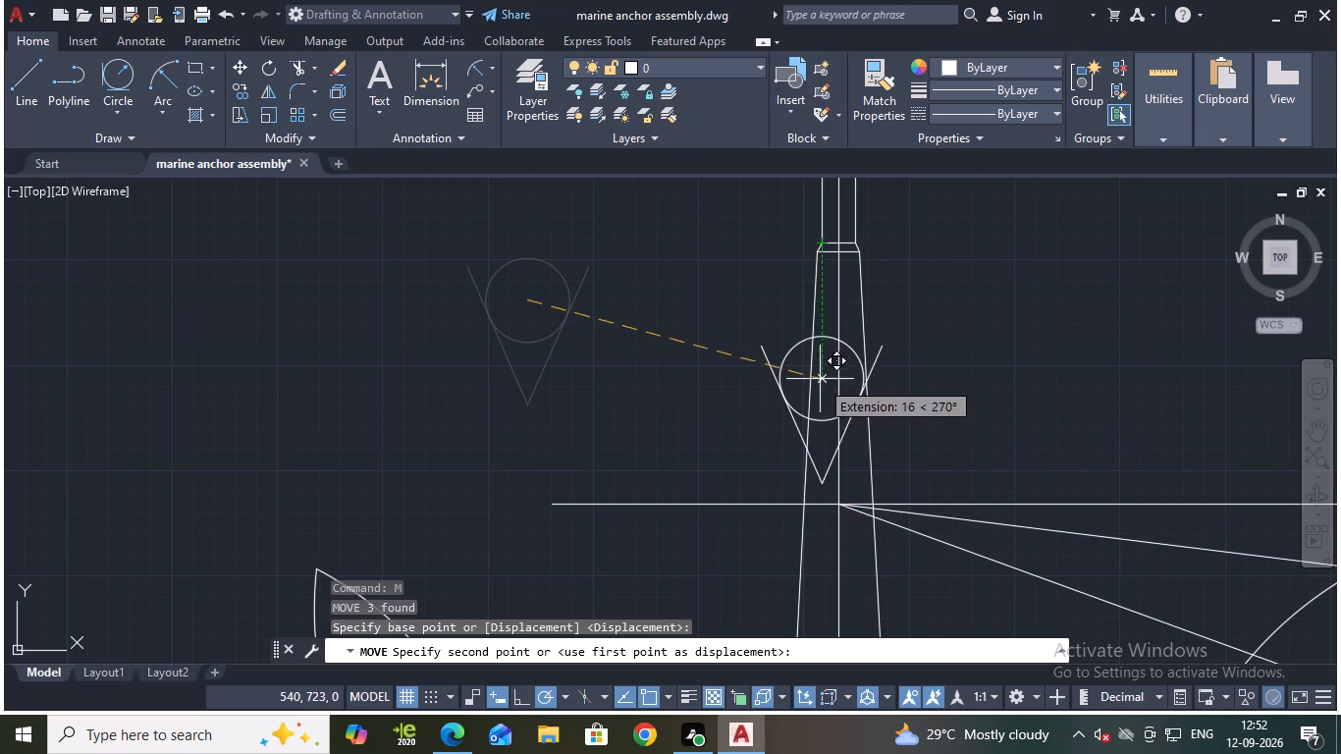
click(697, 351)
key(Escape)
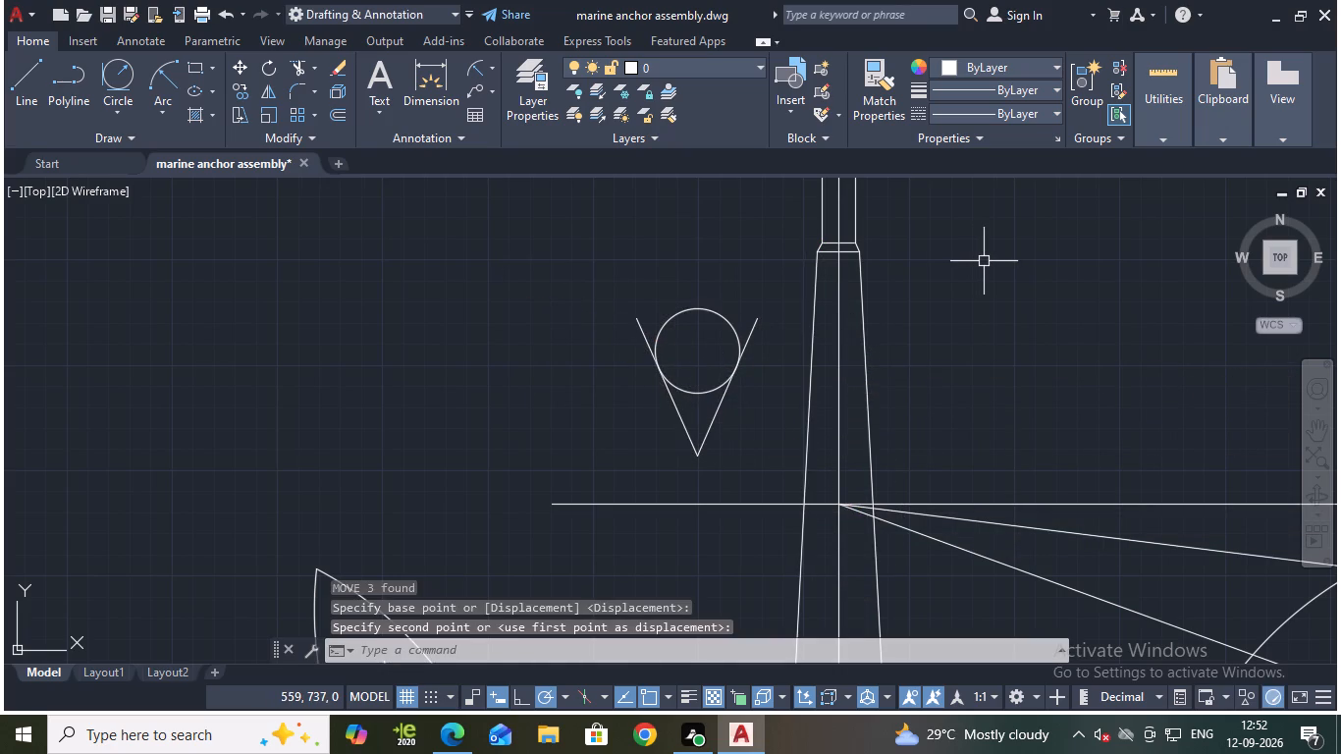
Trim both line ends beyond the tangent points and the circle's lower arc between the lines, leaving a closed teardrop outline.
text(tr)
key(Return)
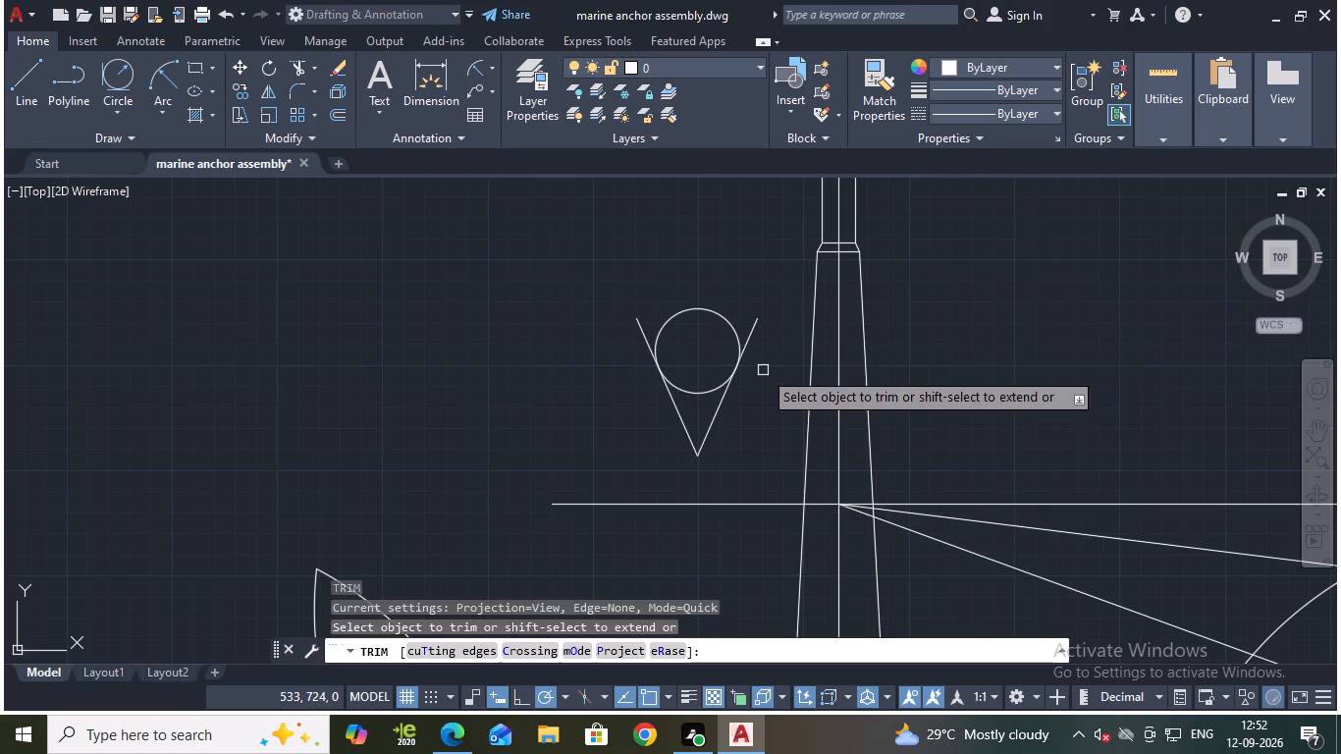
click(755, 330)
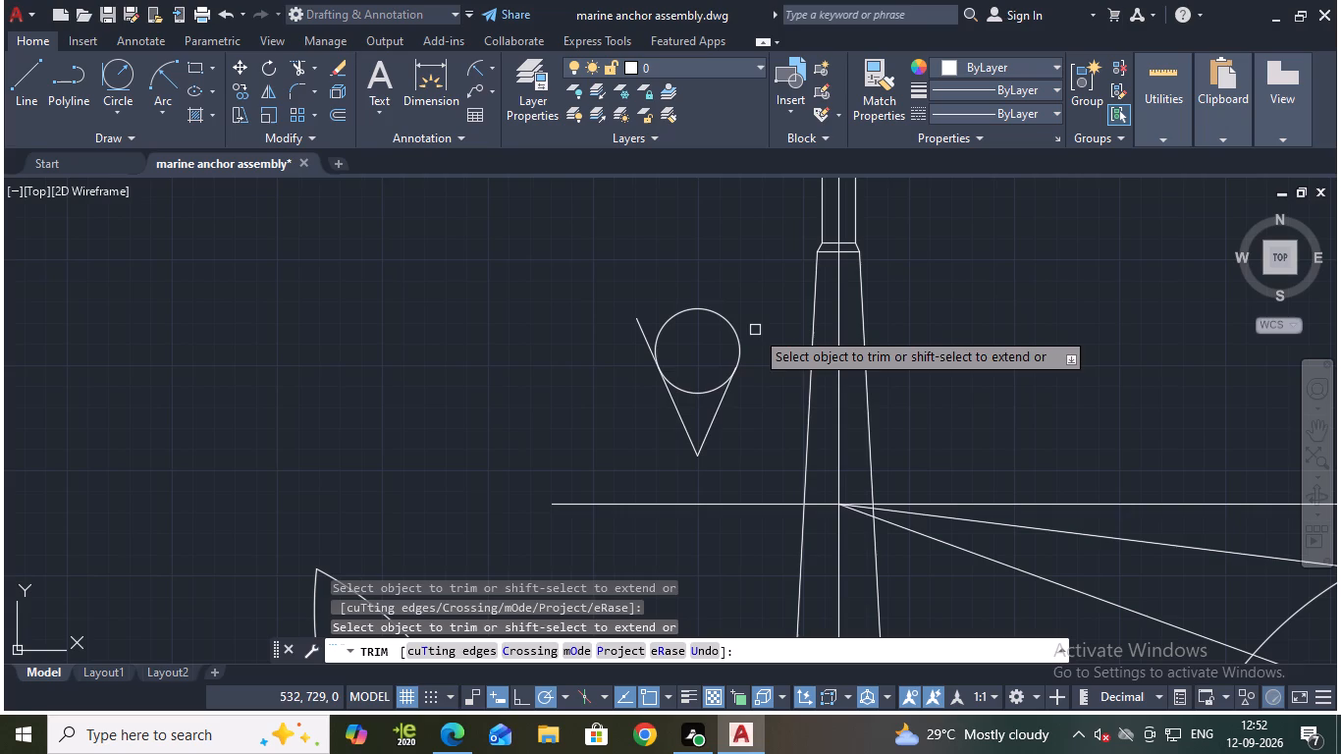
click(703, 395)
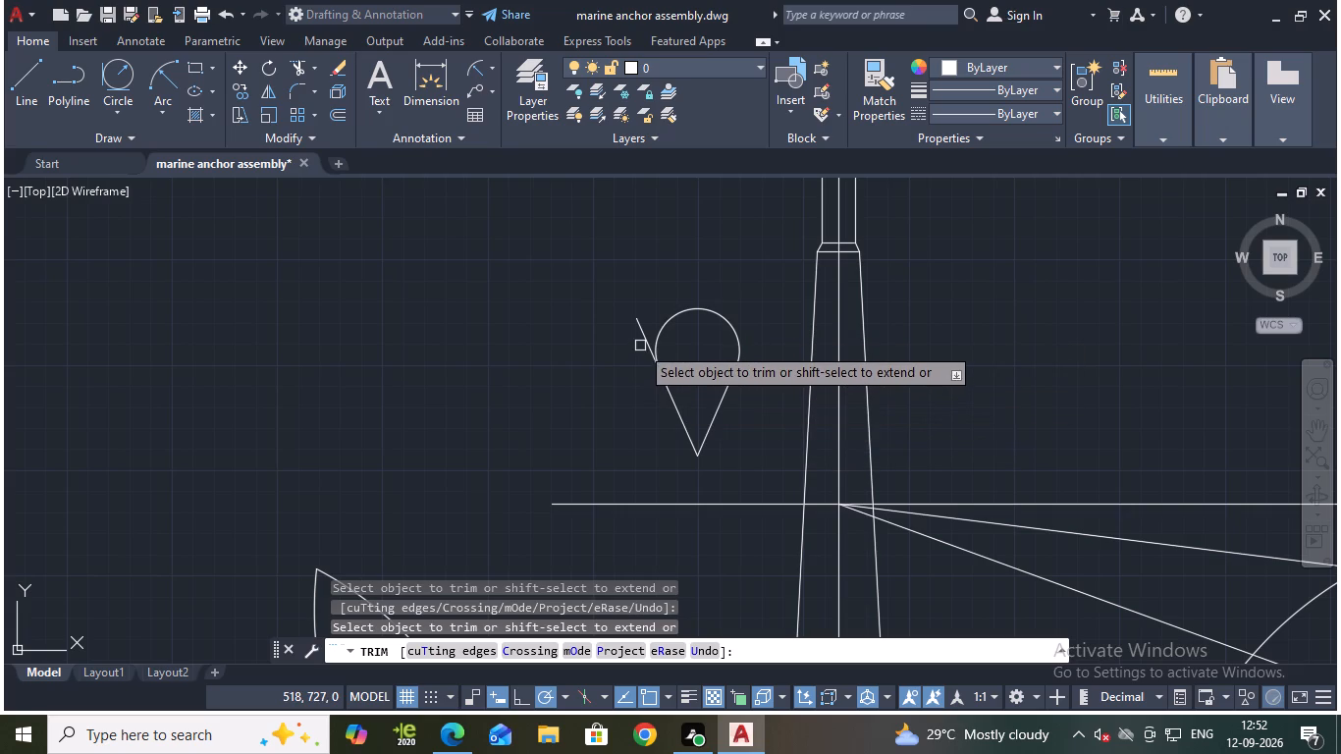
click(641, 338)
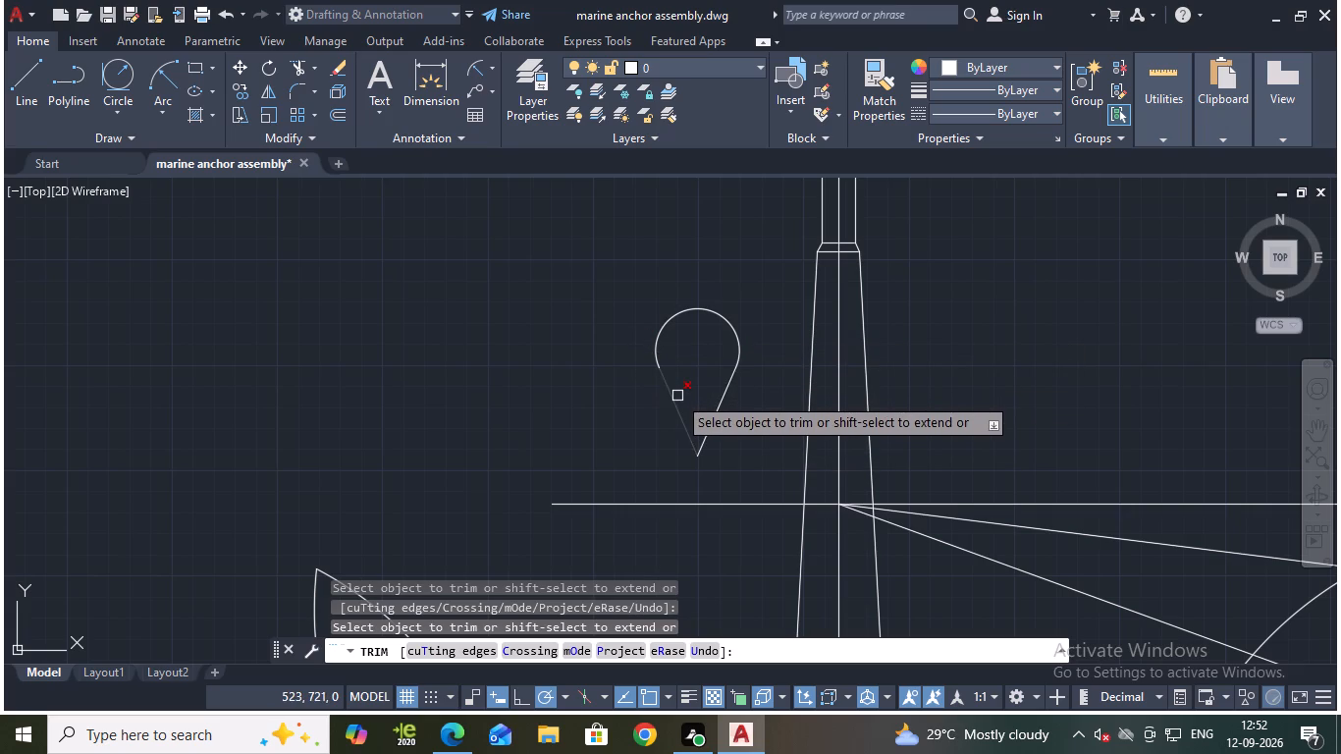
key(Escape)
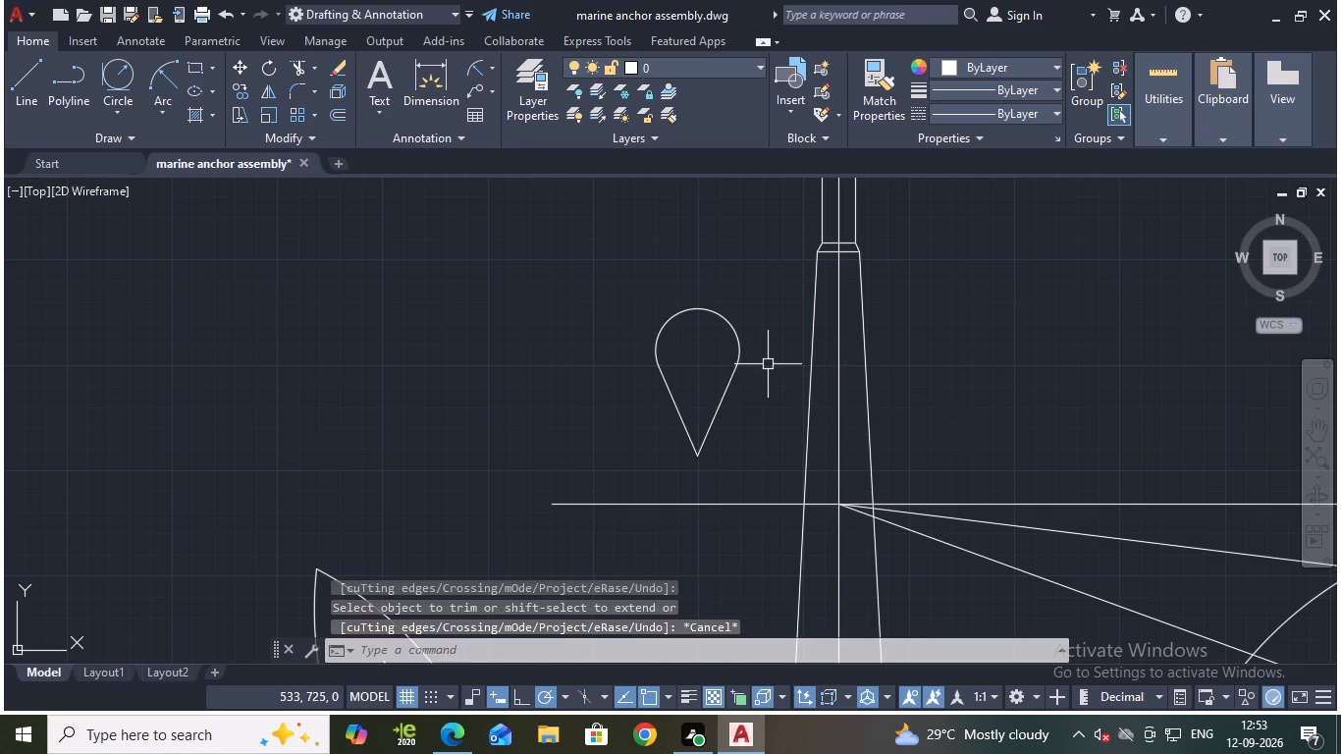
scroll(766, 362, up, 1)
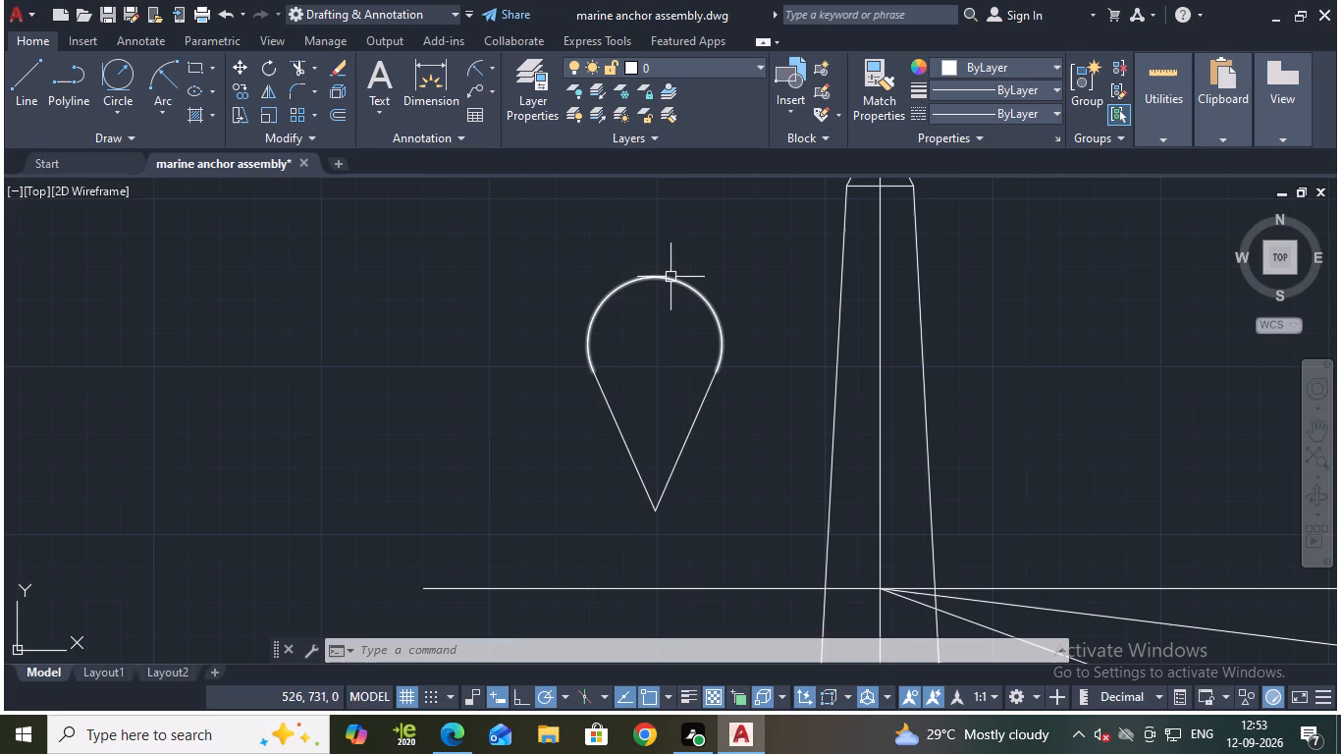
Erase the whole teardrop outline, the arc and both slanted lines, beside the shank.
key(Escape)
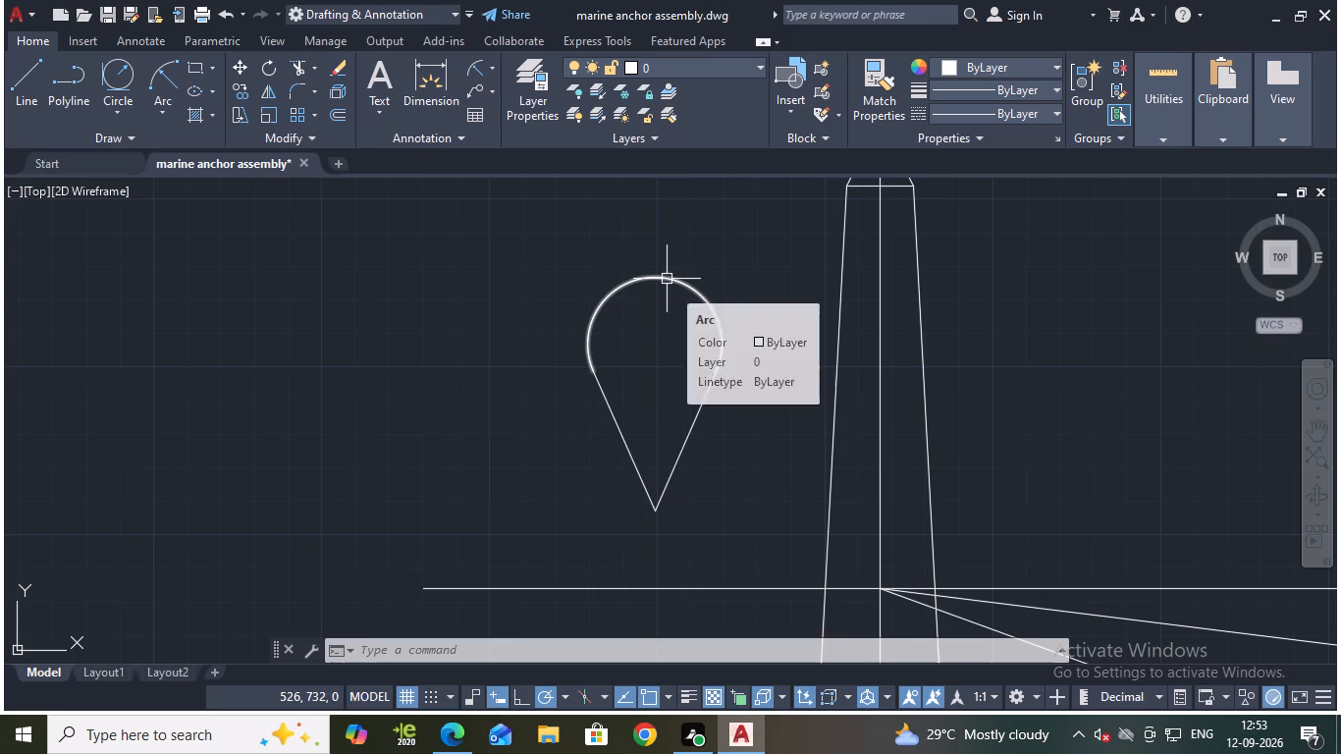
click(563, 260)
click(733, 545)
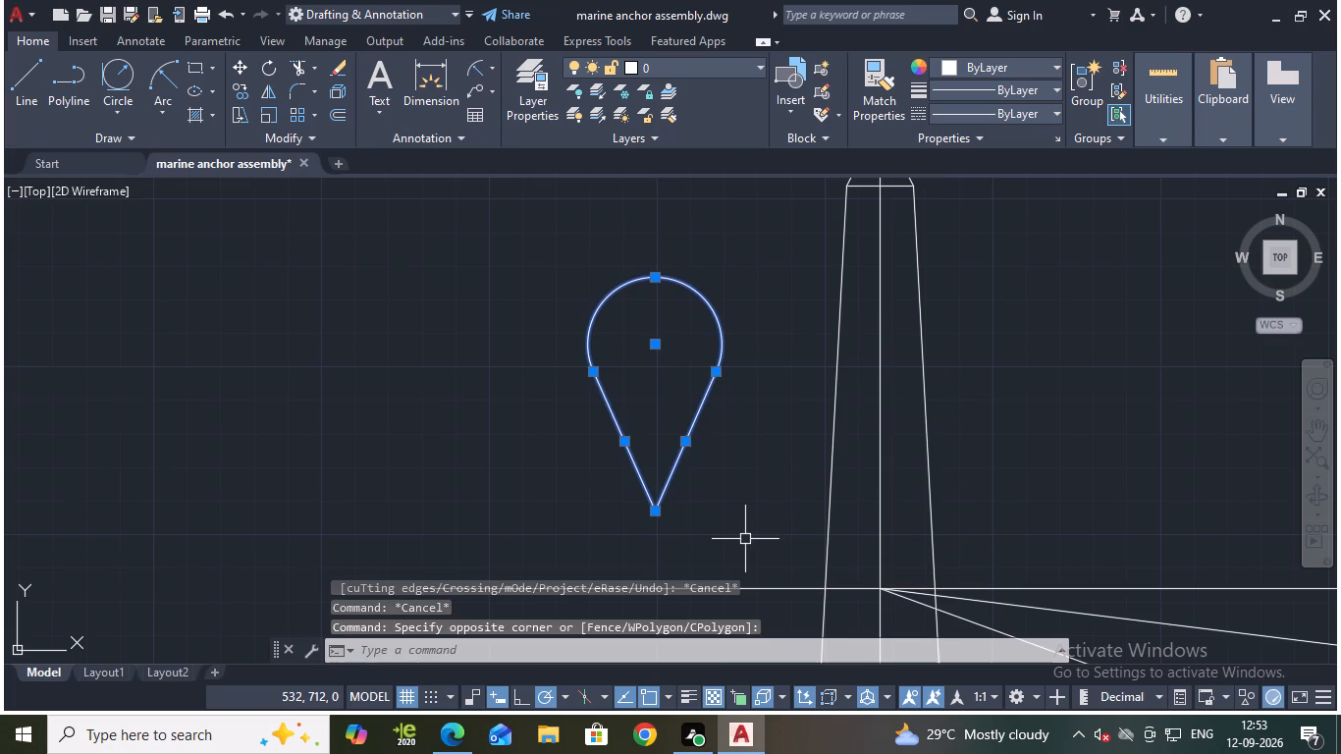
key(d)
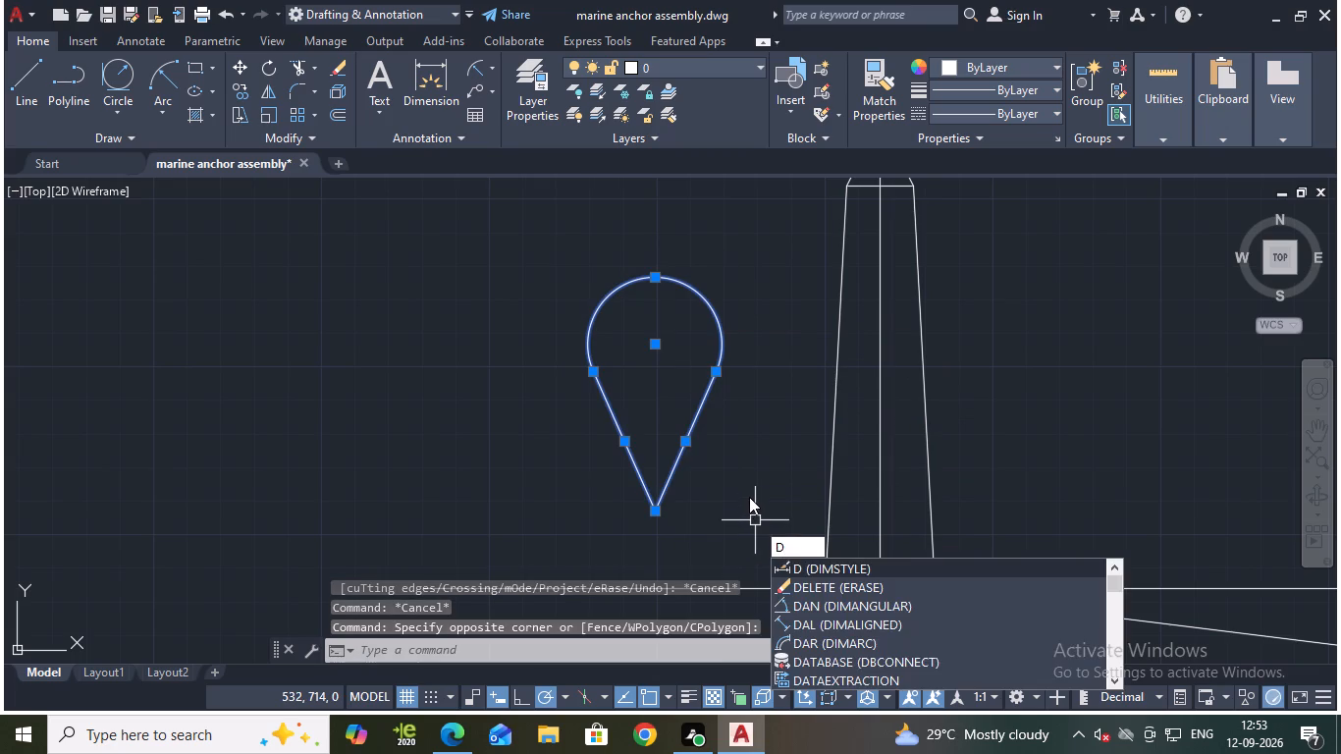
key(Escape)
click(572, 251)
click(724, 565)
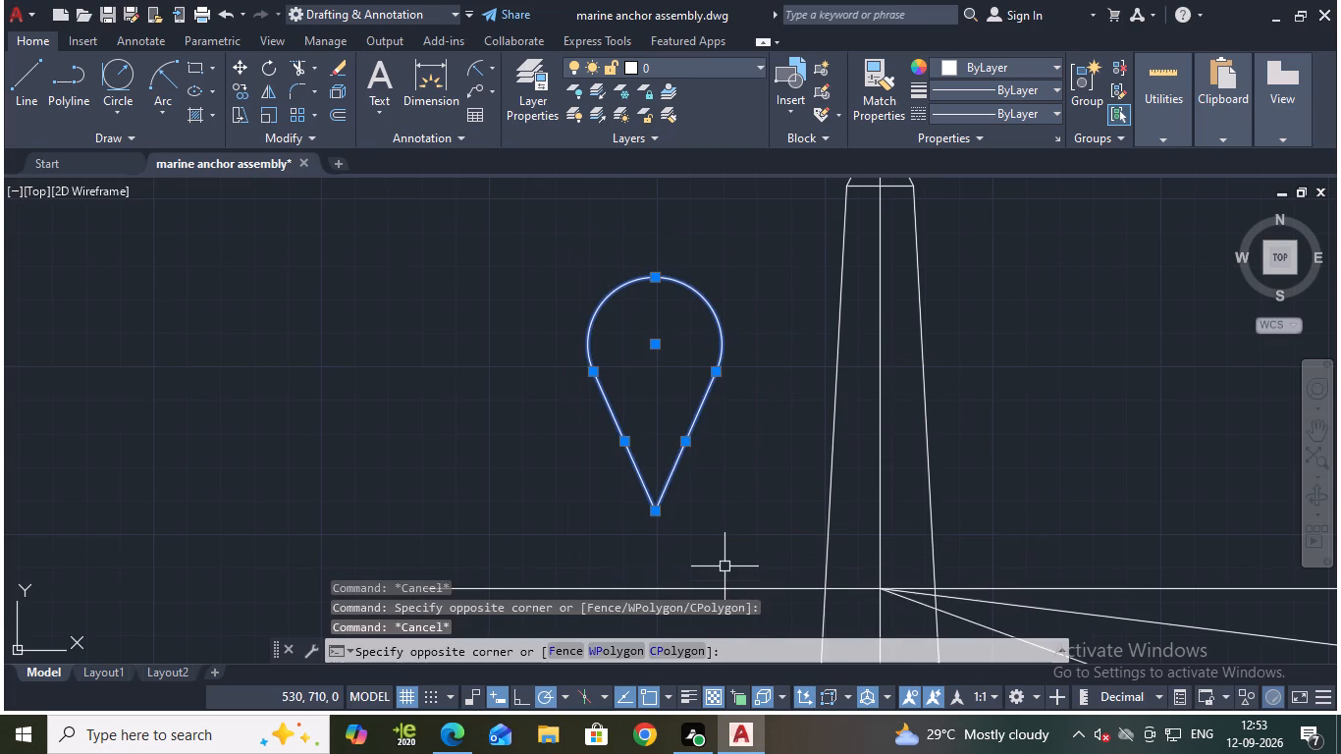
key(e)
key(Return)
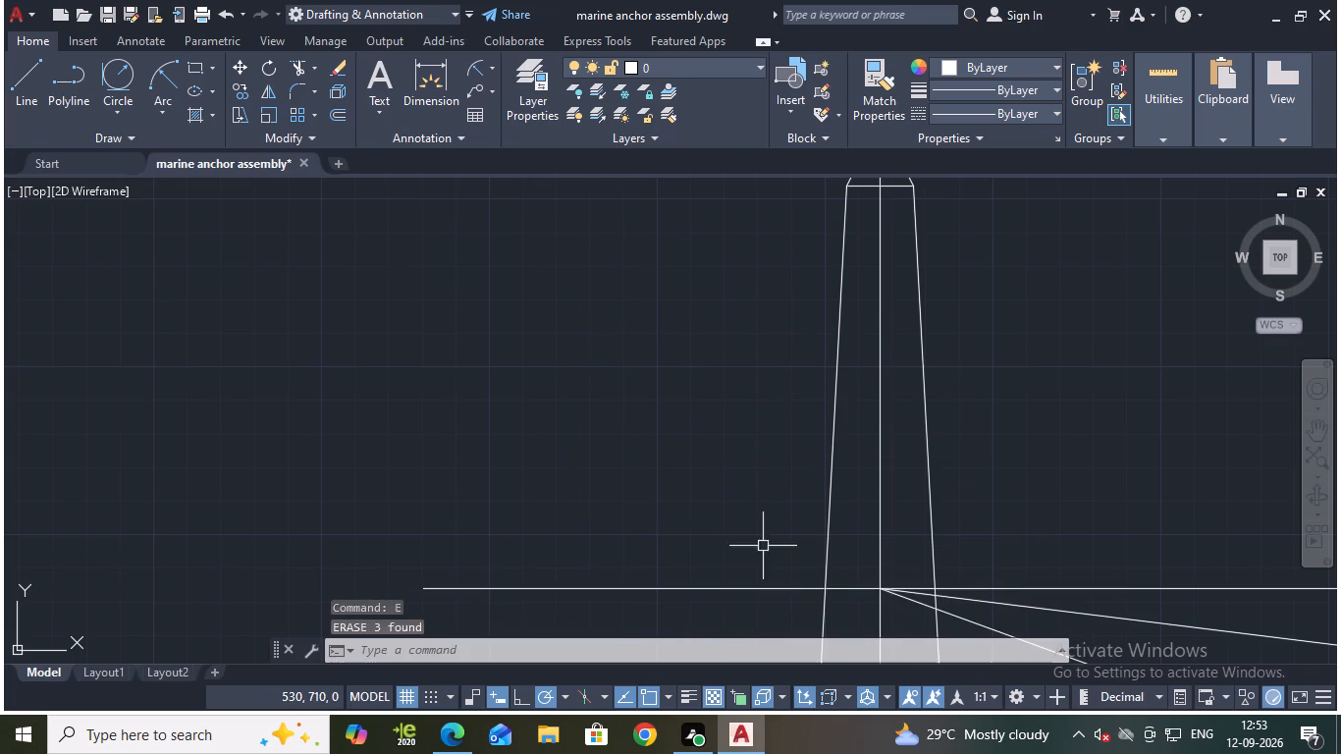
Save the marine anchor assembly drawing.
scroll(777, 466, down, 1)
middle_drag(993, 447, 961, 464)
key(ctrl+s)
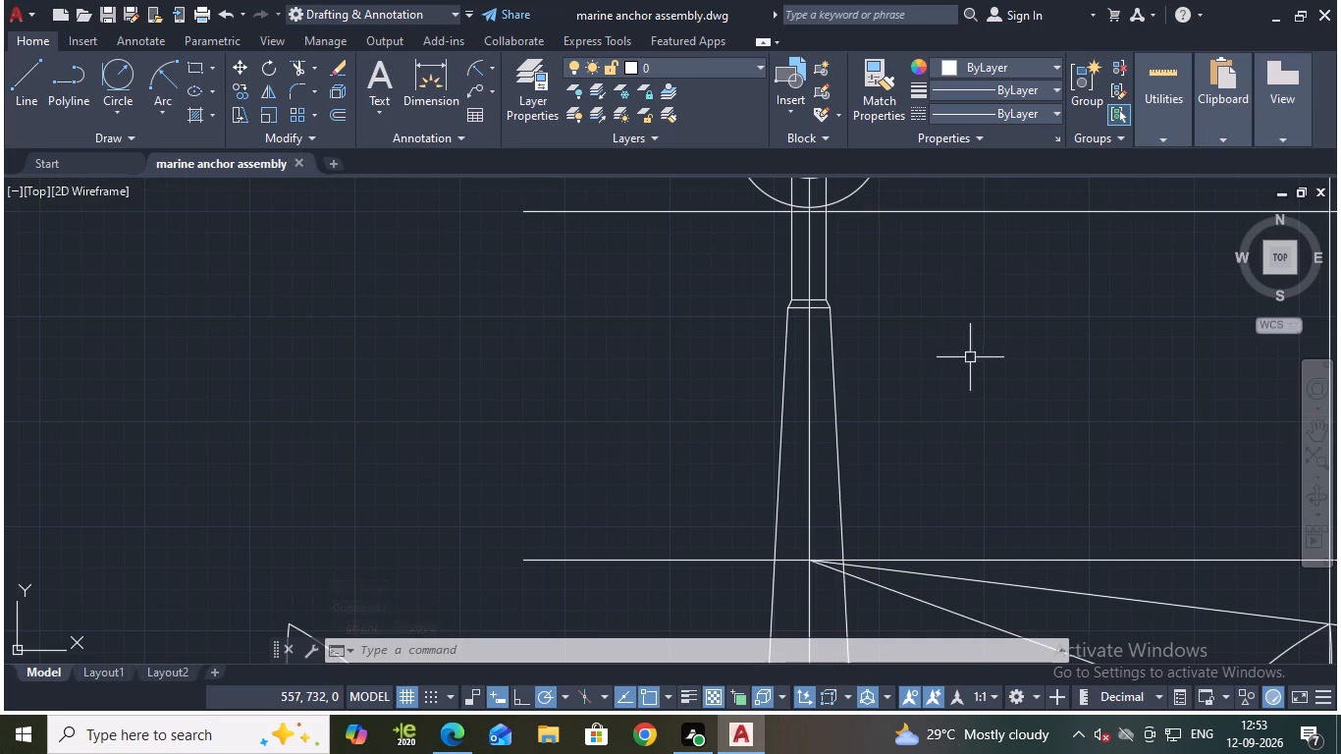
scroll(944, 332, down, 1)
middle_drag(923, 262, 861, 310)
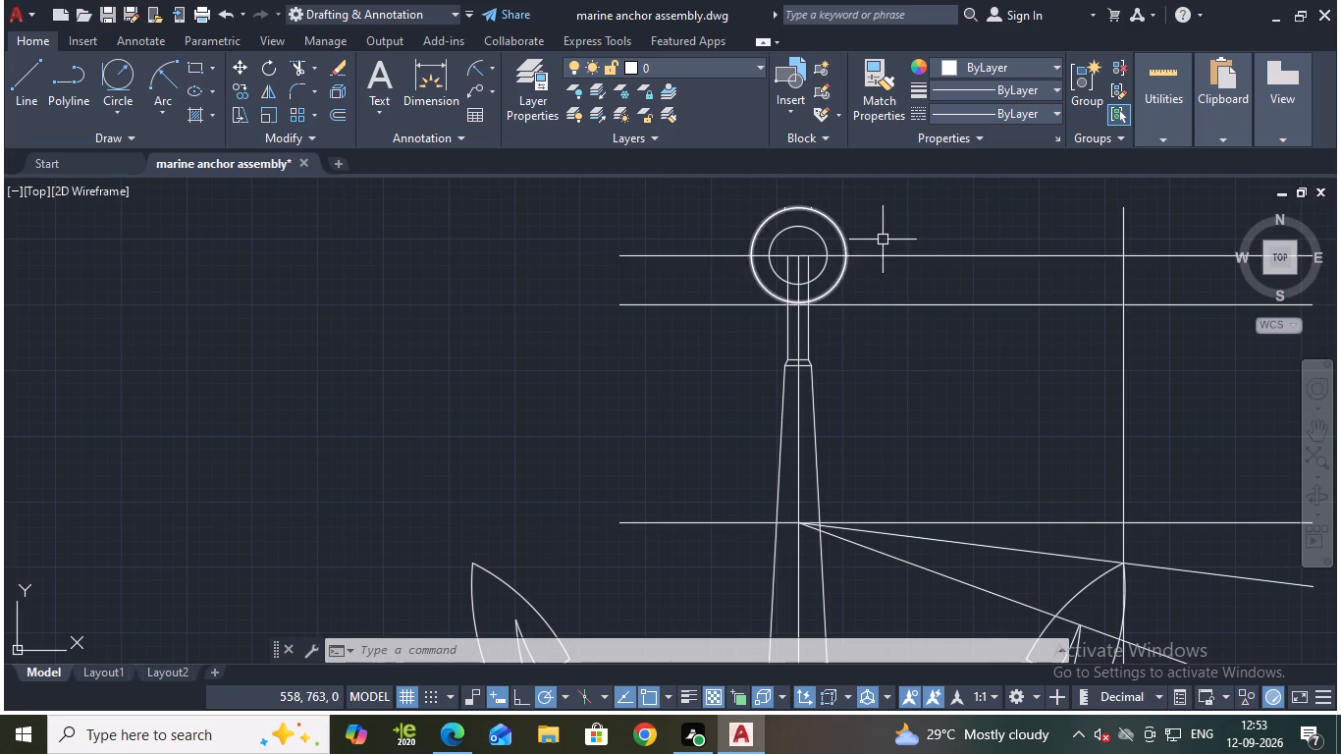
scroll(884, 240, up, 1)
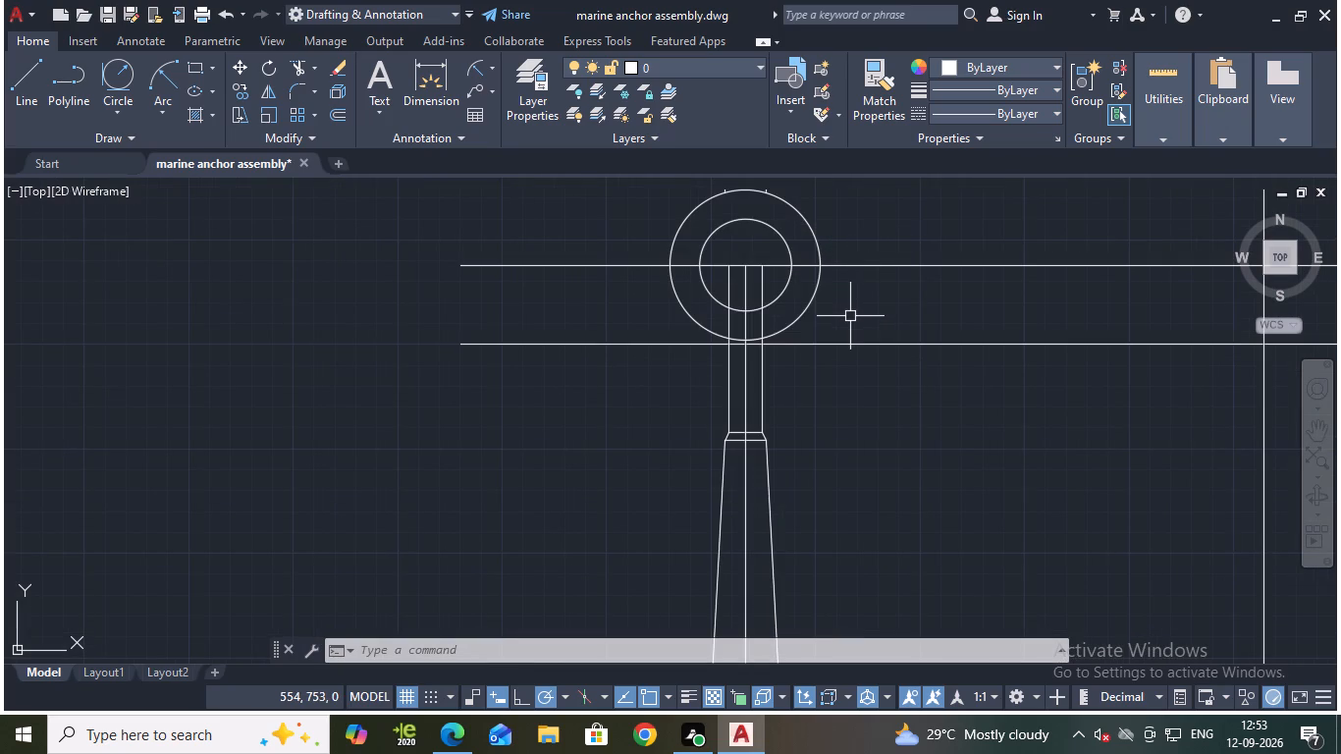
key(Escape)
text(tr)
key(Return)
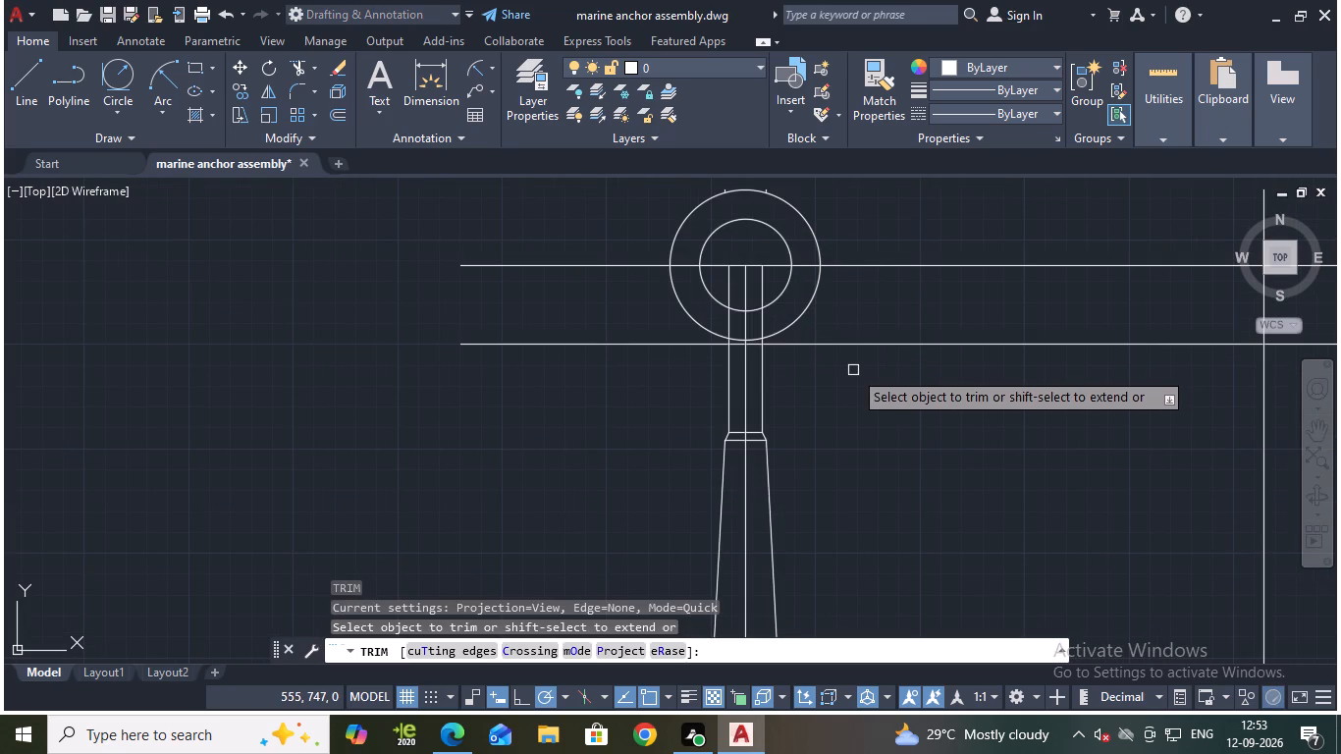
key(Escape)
Offset the shank's vertical centreline by 7 units to each side.
click(747, 387)
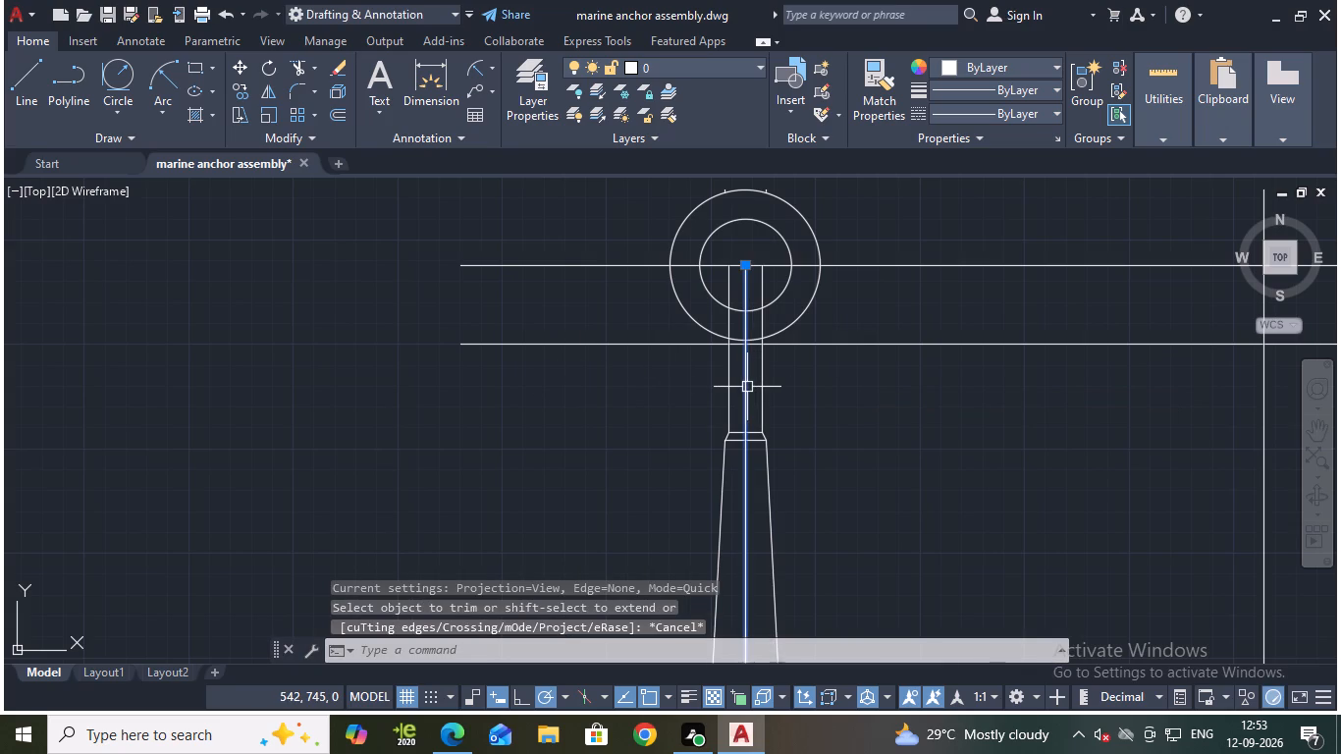
key(o)
key(Return)
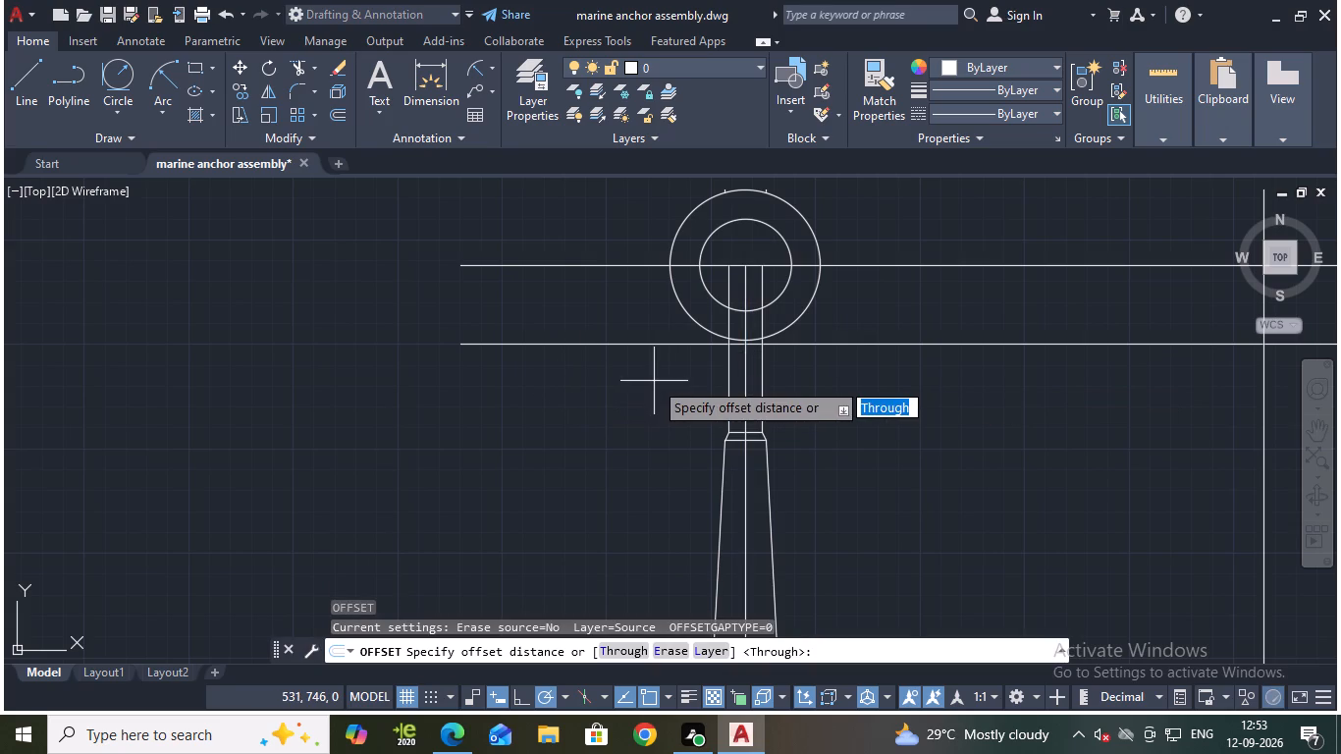
key(Return)
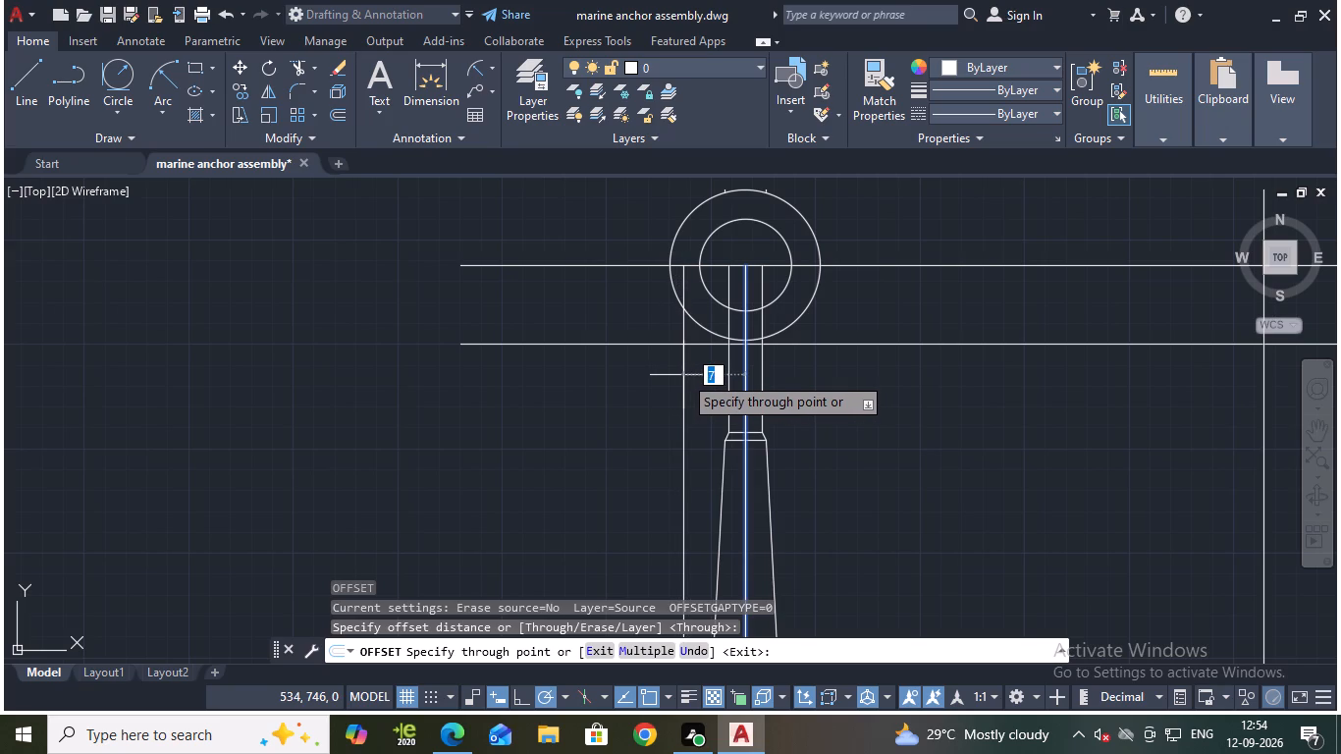
key(7)
key(Return)
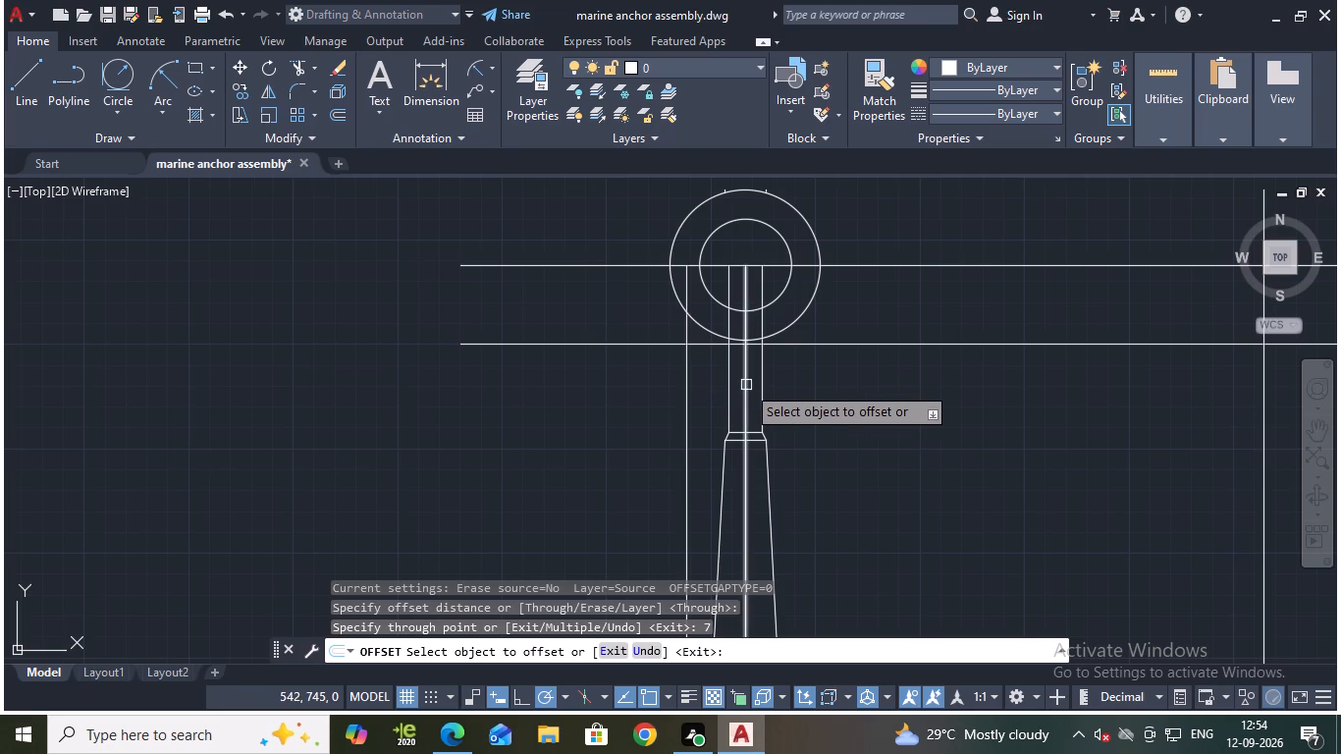
click(746, 385)
key(7)
key(Return)
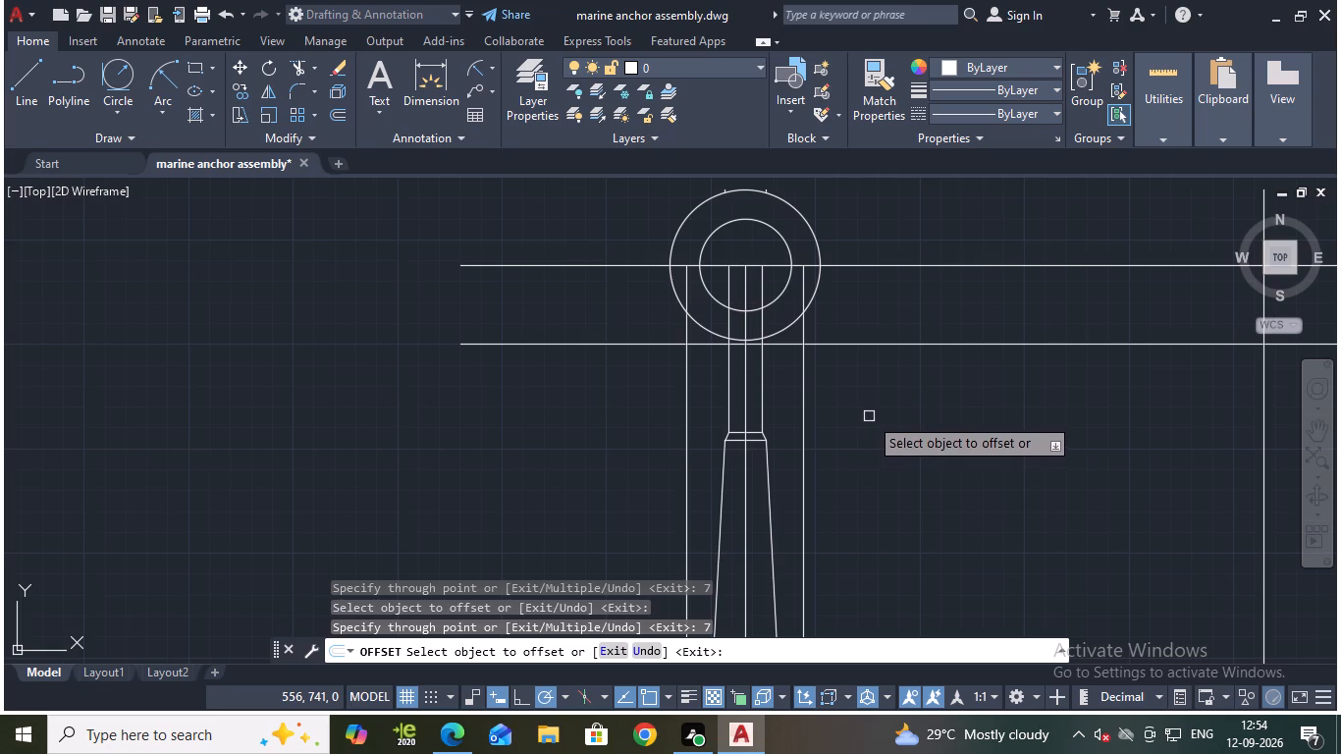
key(Escape)
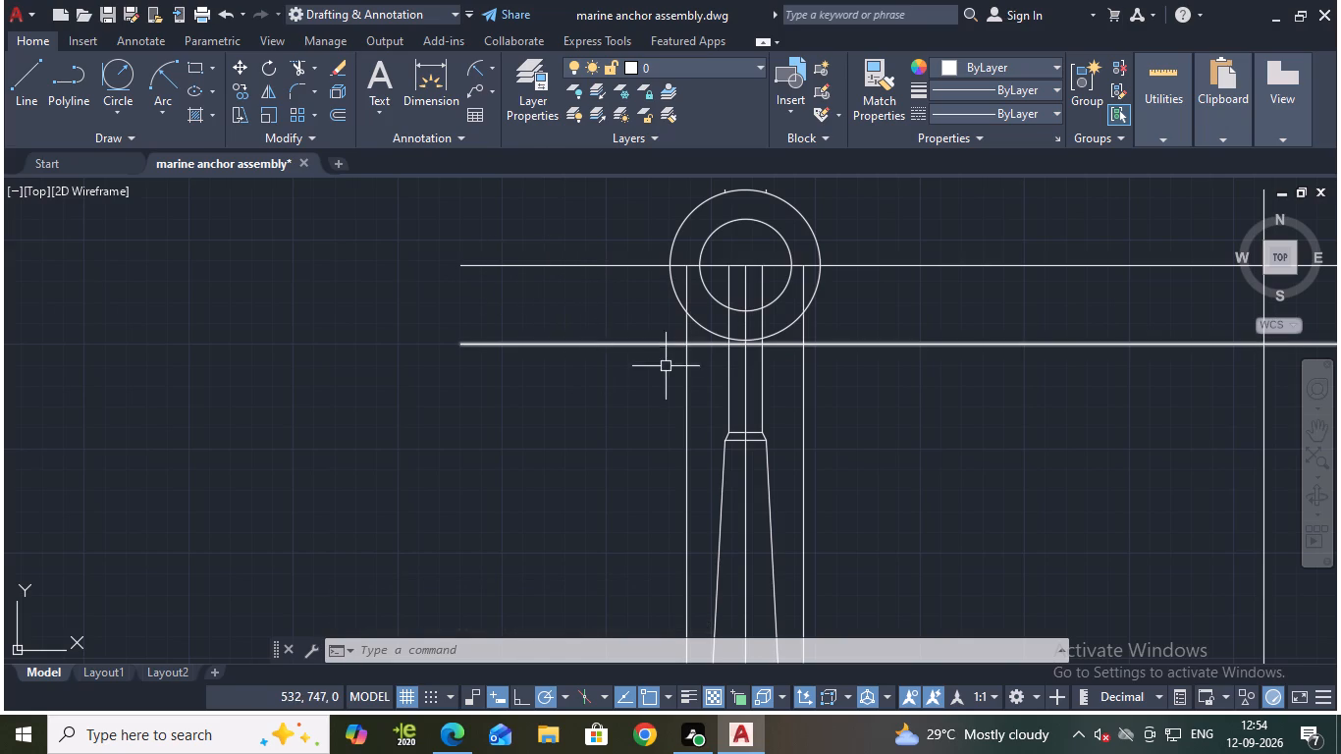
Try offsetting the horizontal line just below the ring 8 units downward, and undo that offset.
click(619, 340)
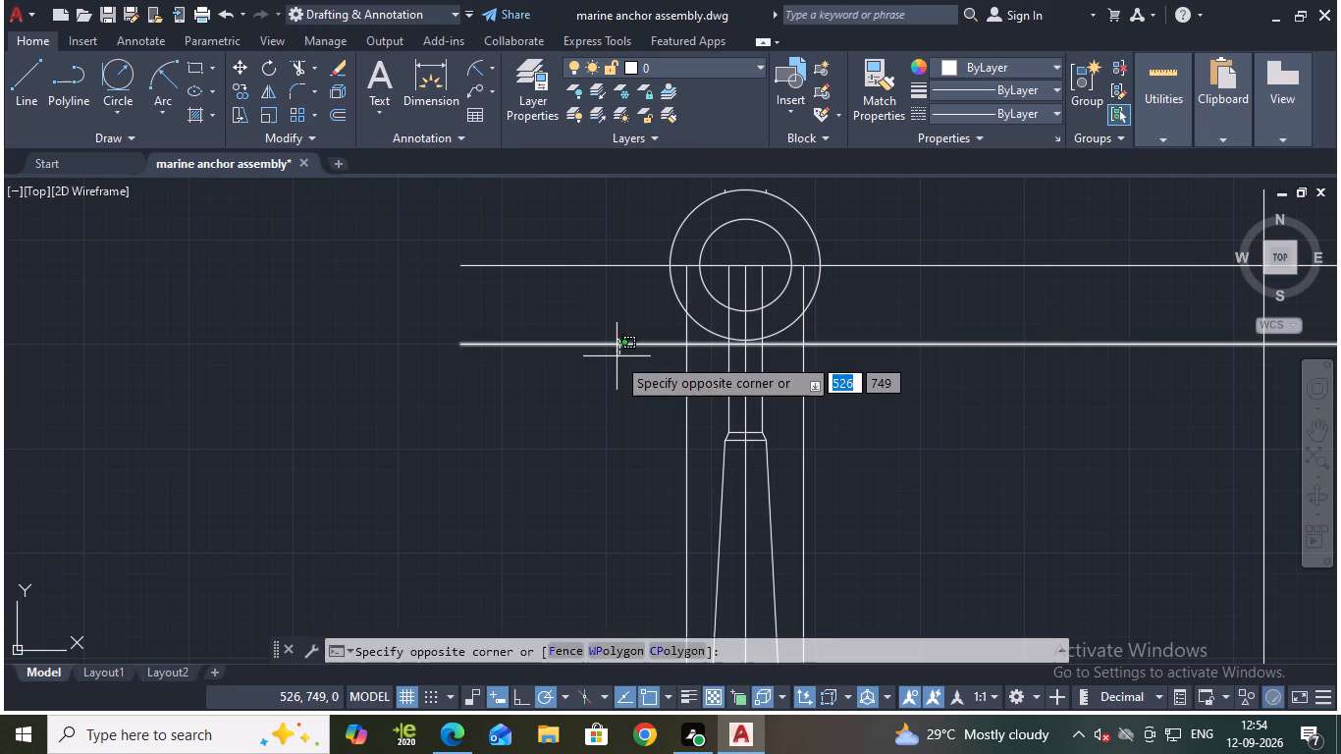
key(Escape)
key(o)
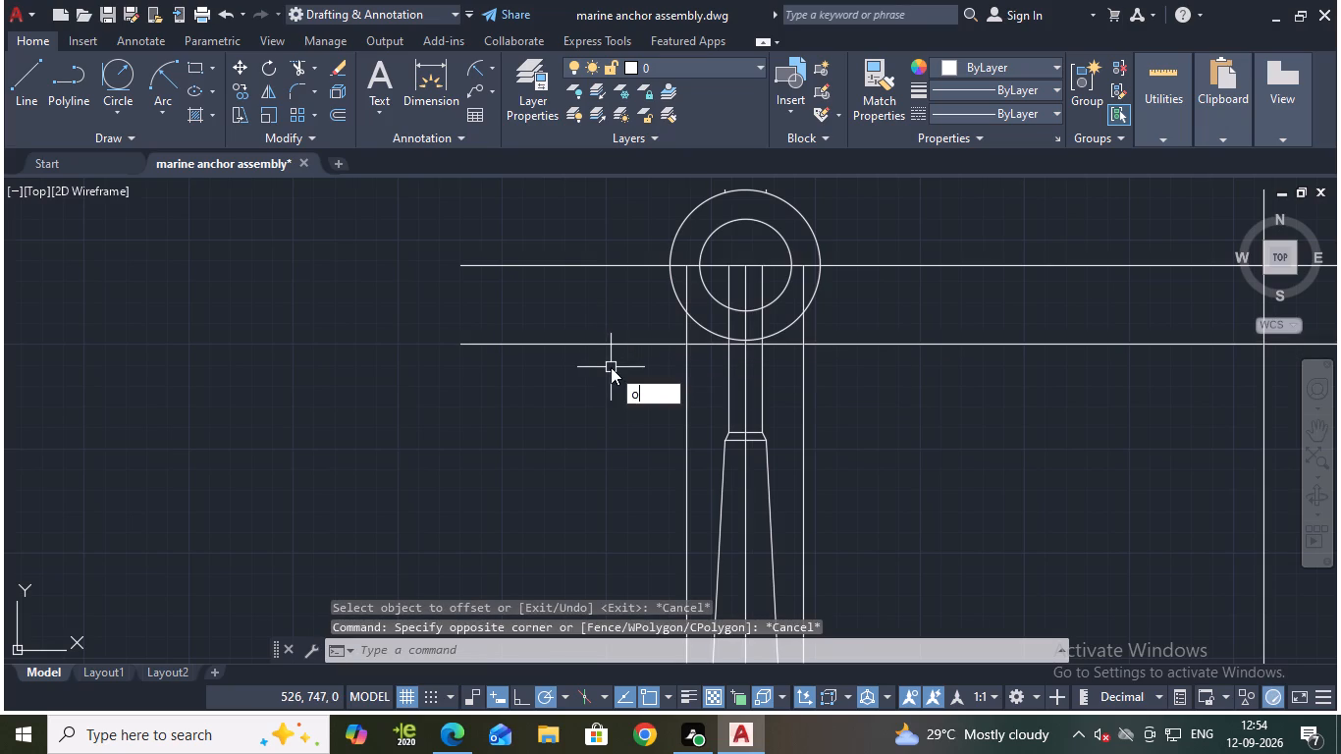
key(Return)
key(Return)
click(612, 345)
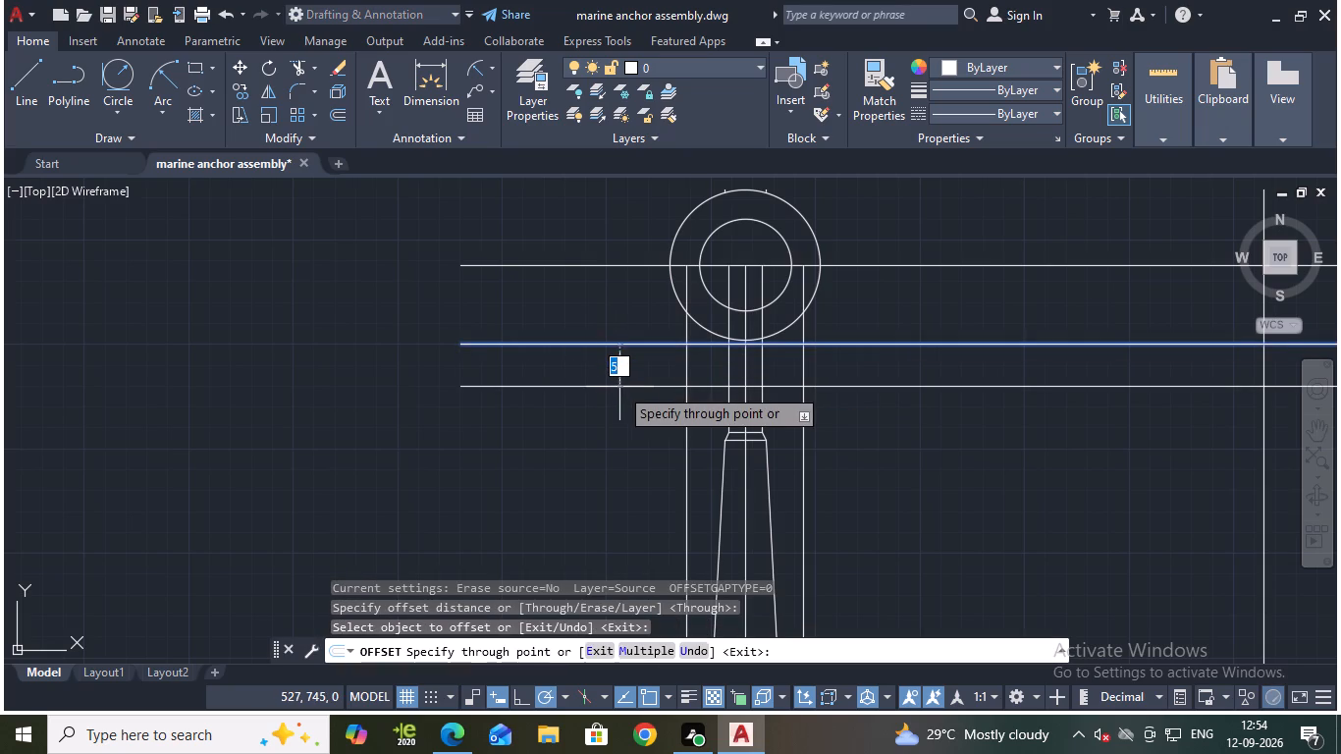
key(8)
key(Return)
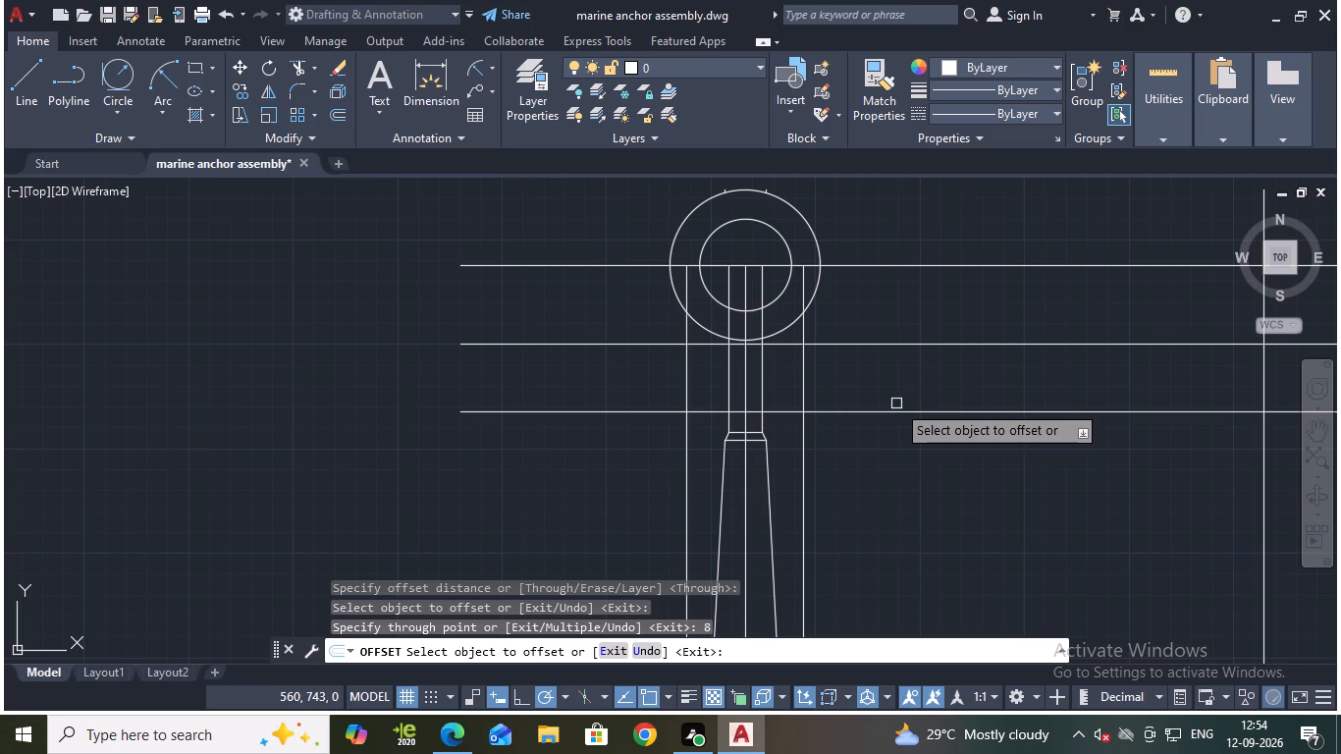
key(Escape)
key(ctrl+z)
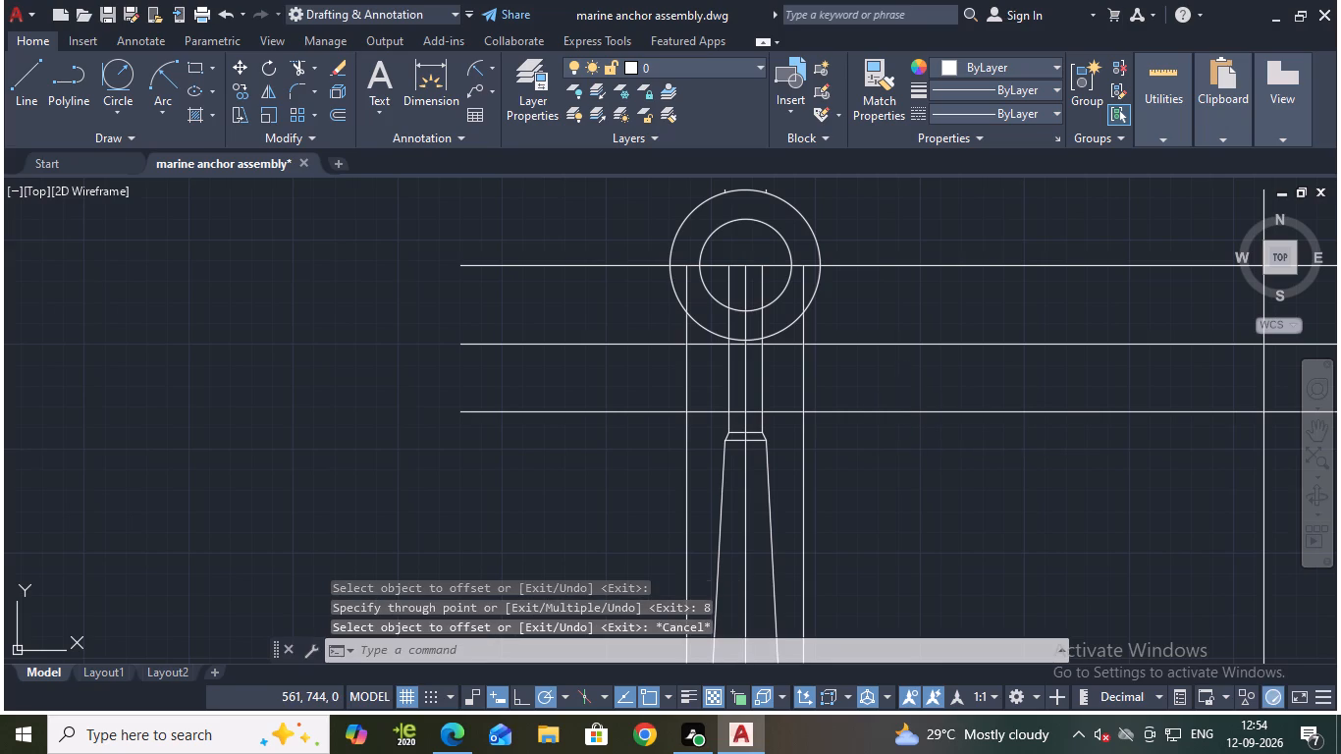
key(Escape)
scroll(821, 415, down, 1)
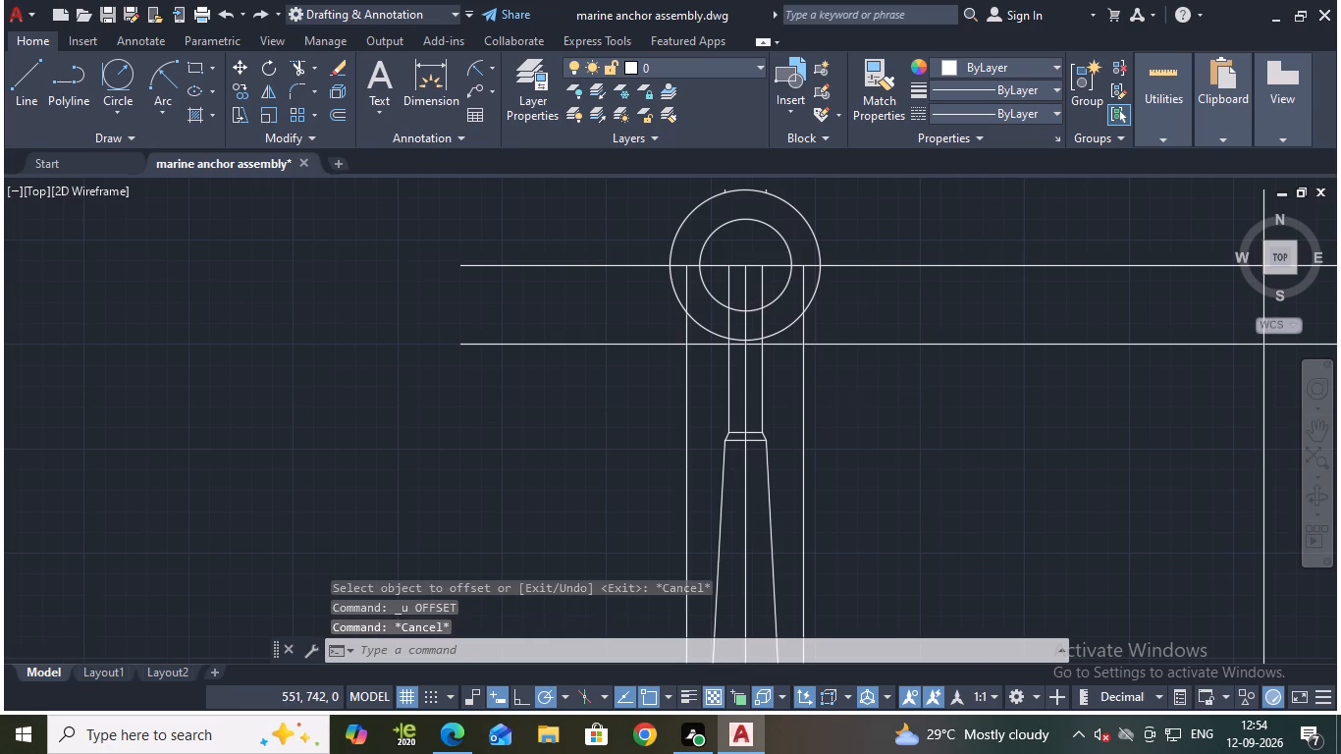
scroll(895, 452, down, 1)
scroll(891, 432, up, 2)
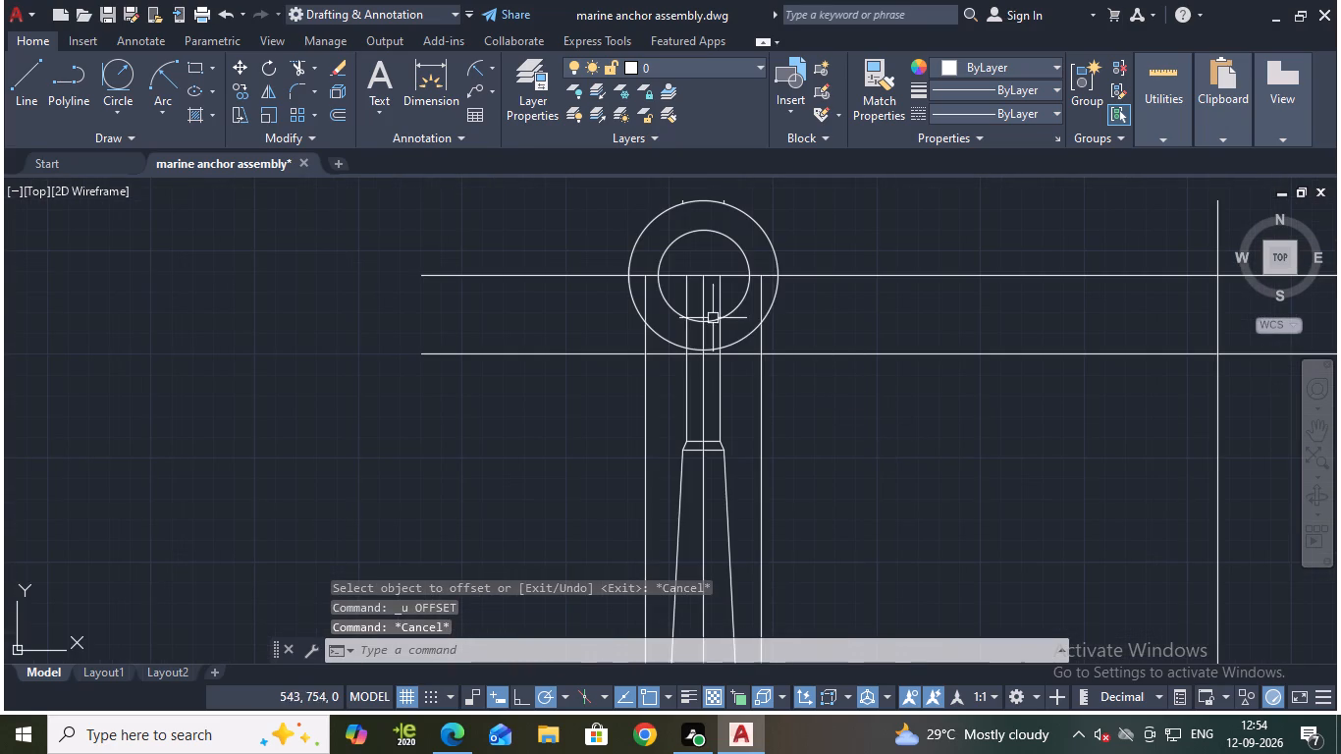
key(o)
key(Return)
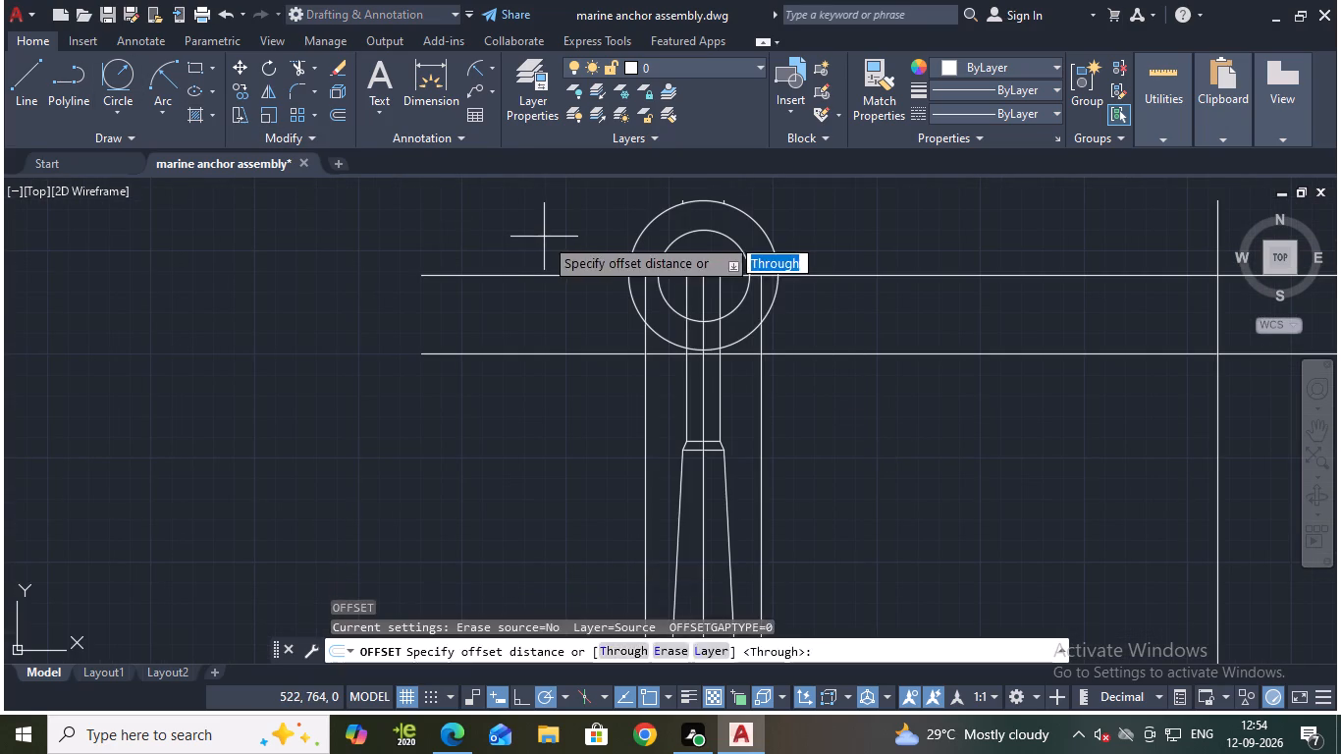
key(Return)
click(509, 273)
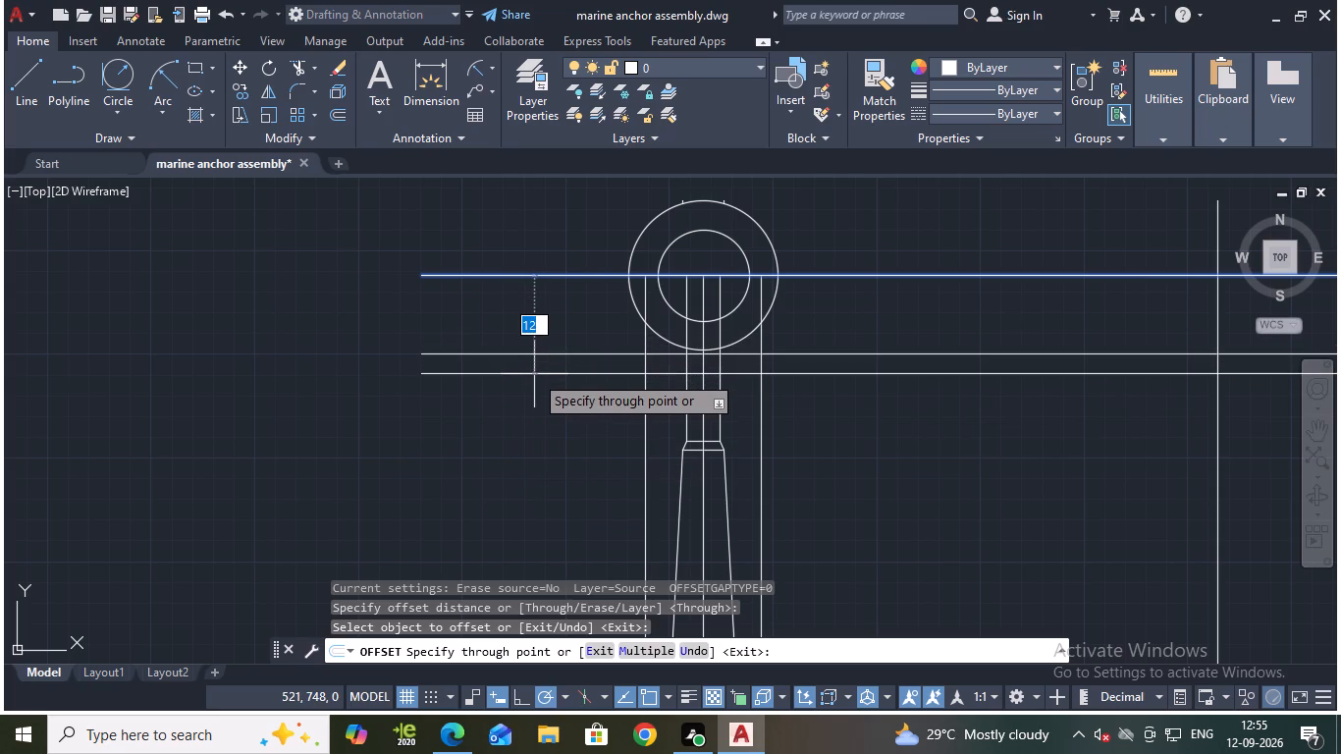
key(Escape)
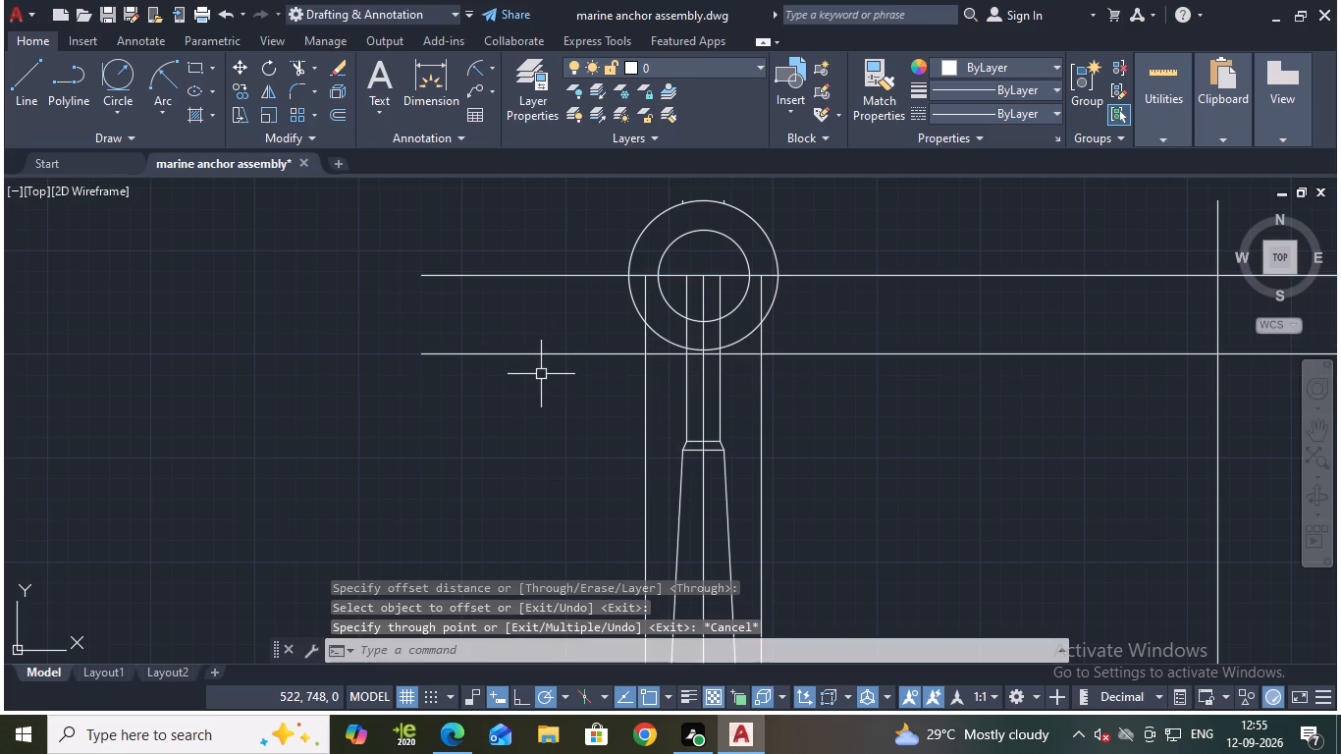
Offset the horizontal line just below the ring 8 units downward.
key(o)
key(Return)
key(Return)
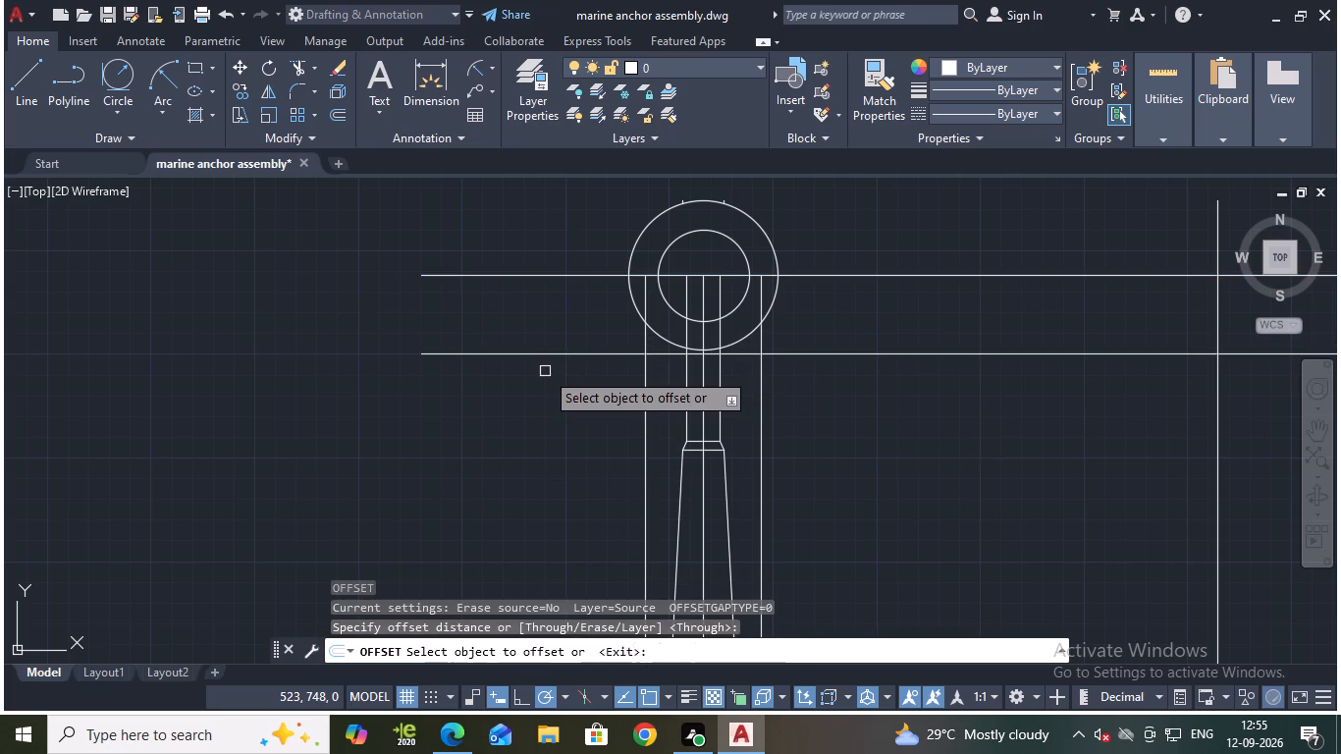
click(552, 356)
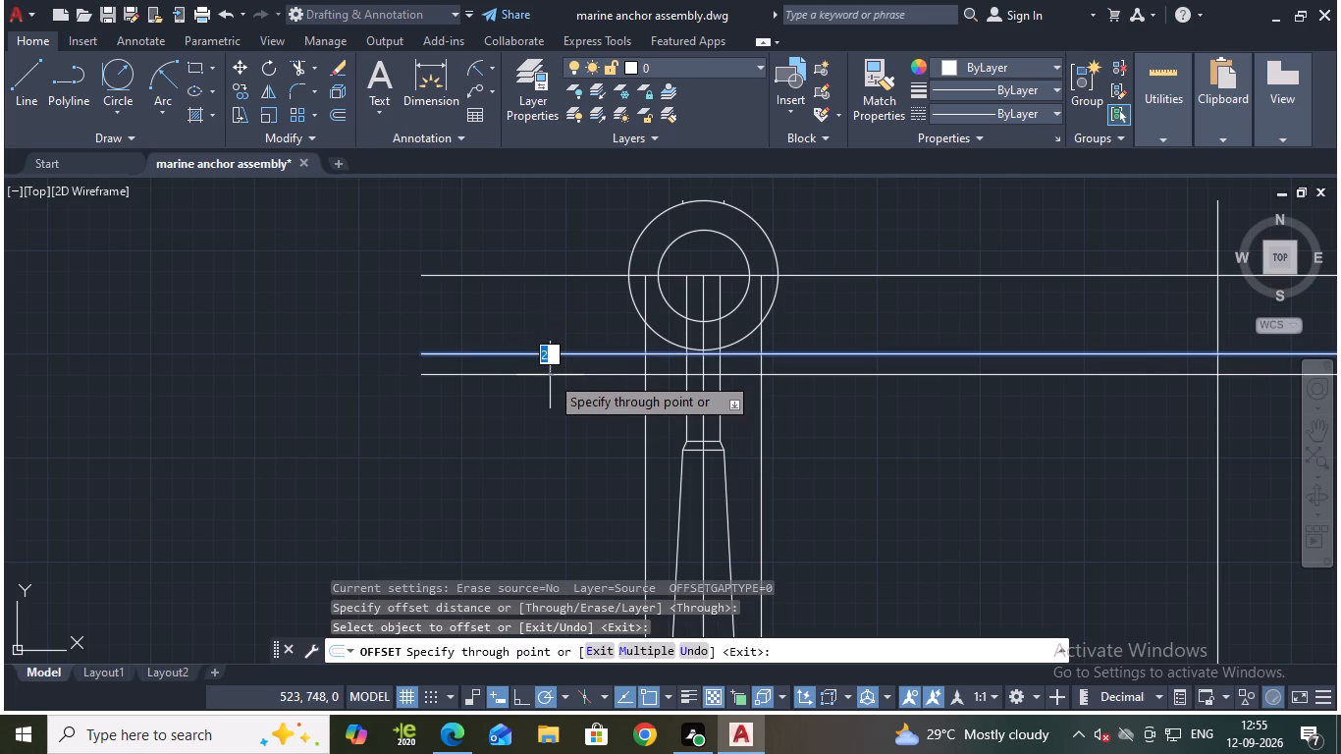
key(8)
key(Return)
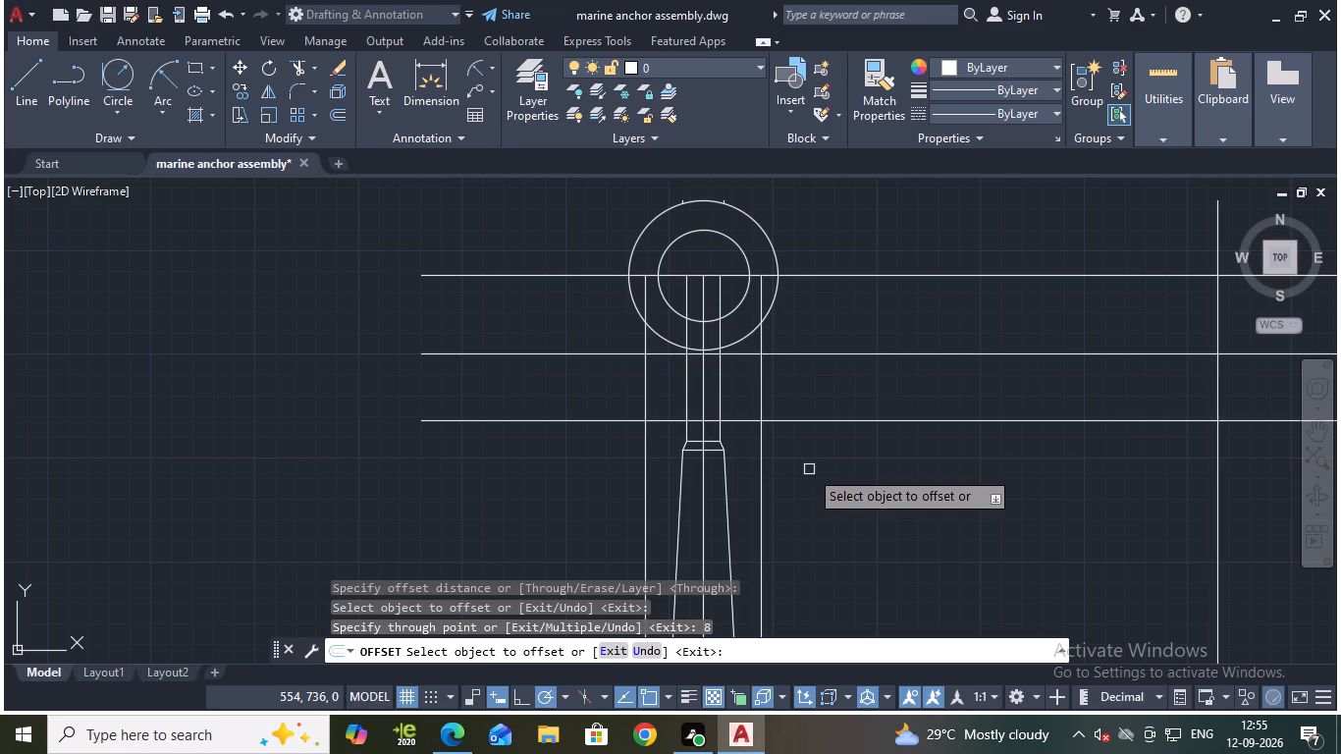
scroll(827, 448, up, 1)
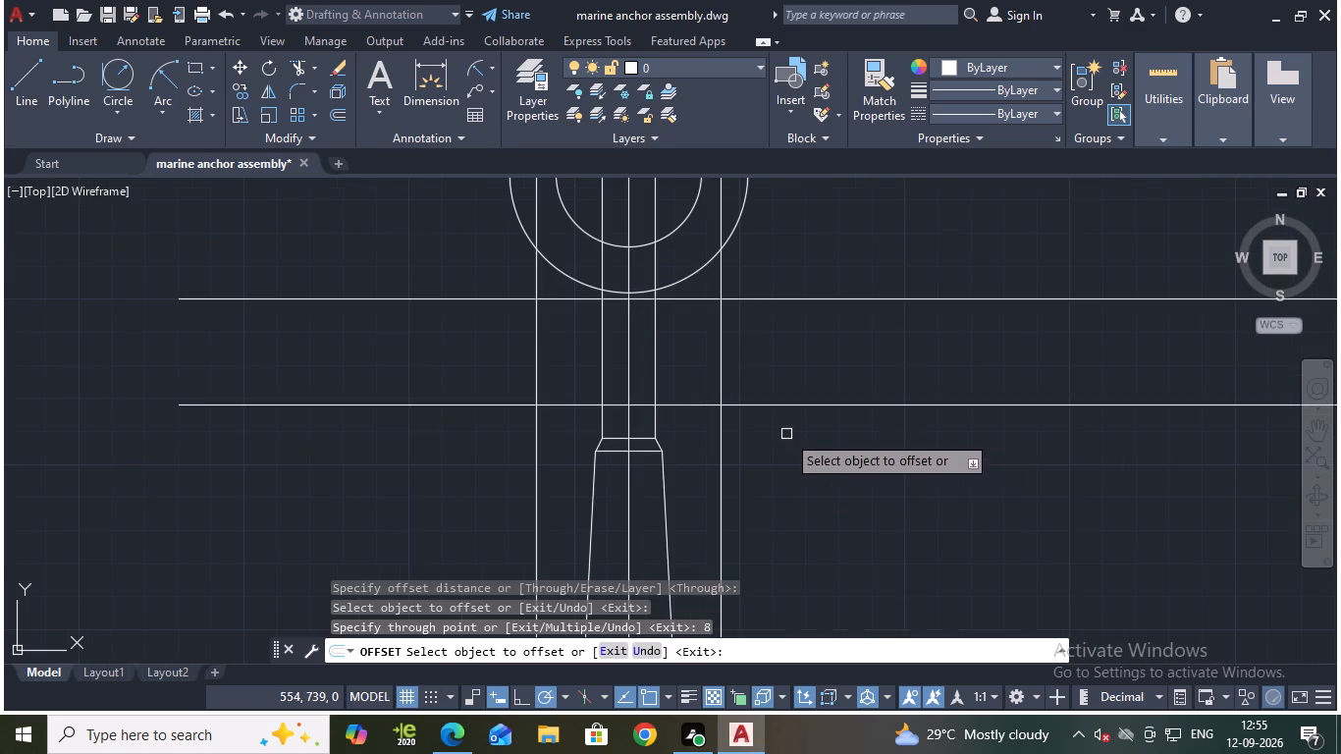
key(Escape)
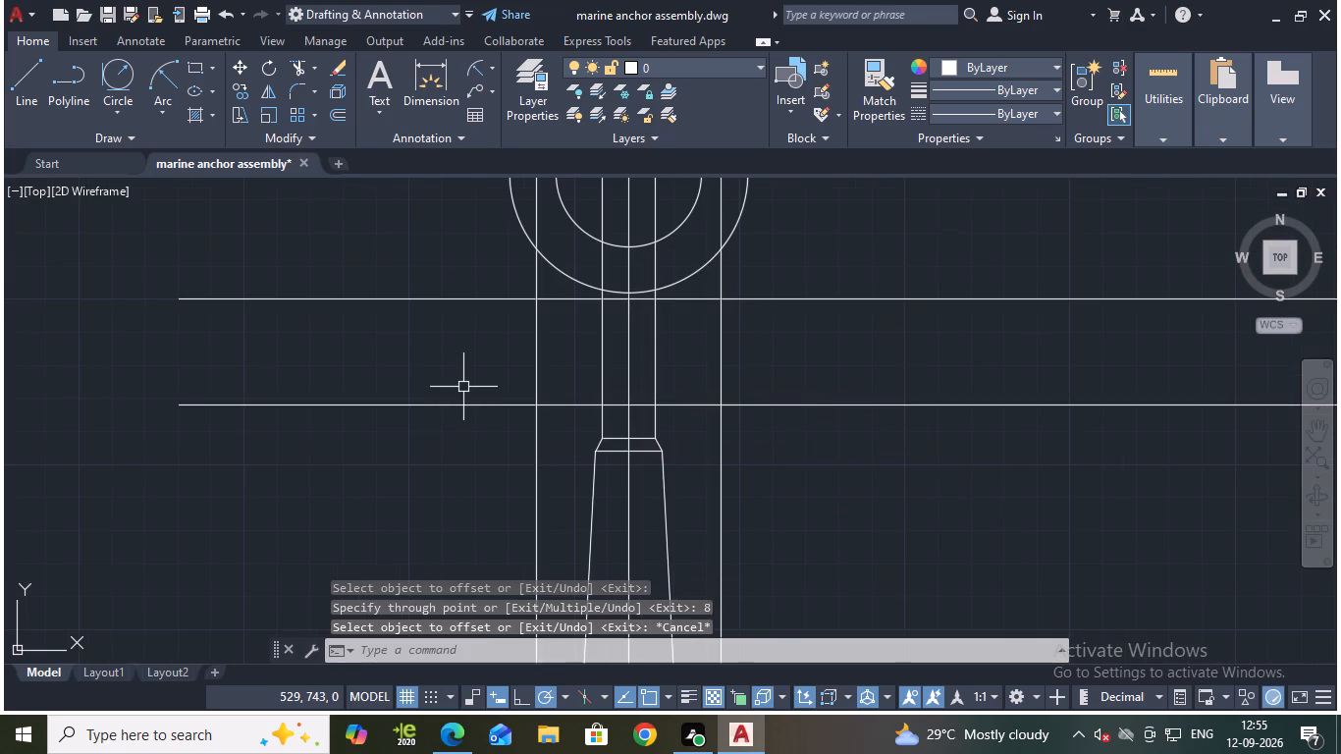
Trim the two horizontal lines below the ring where they extend left of the left 7-unit offset line.
text(tr)
key(Return)
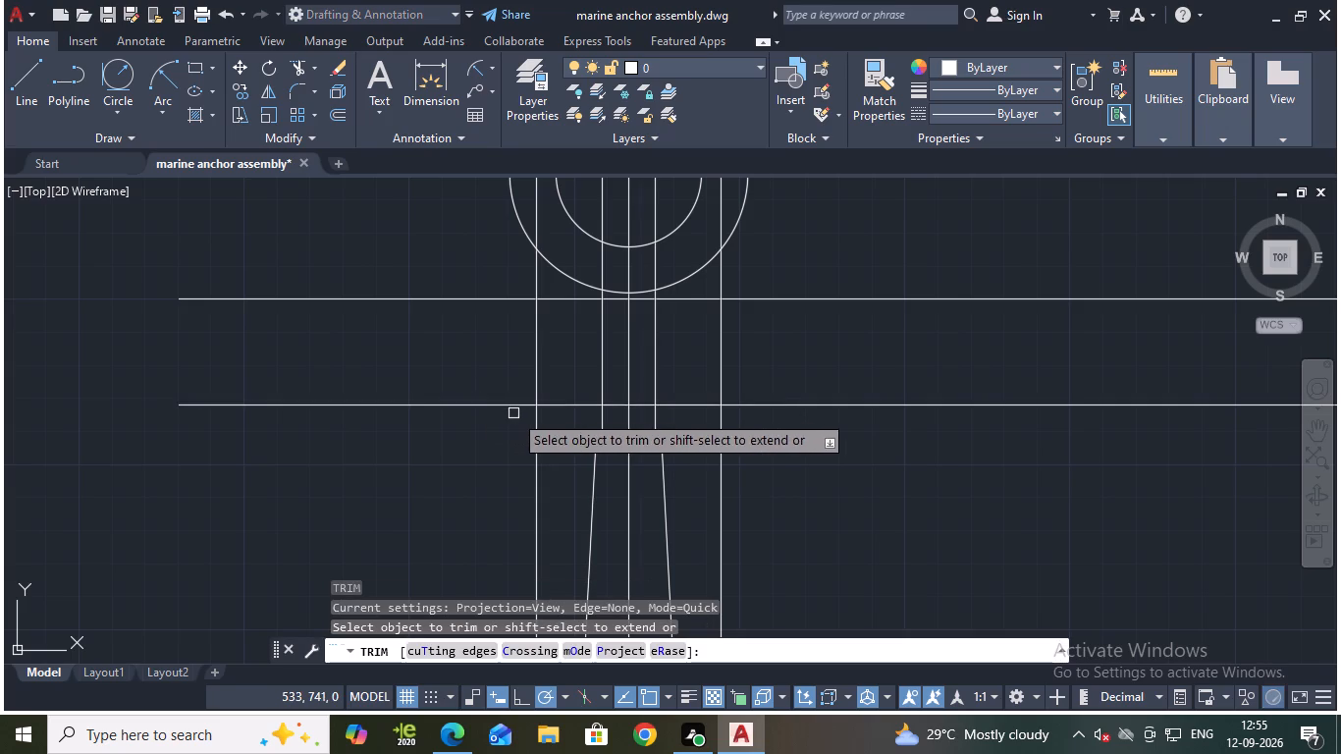
click(521, 408)
click(515, 303)
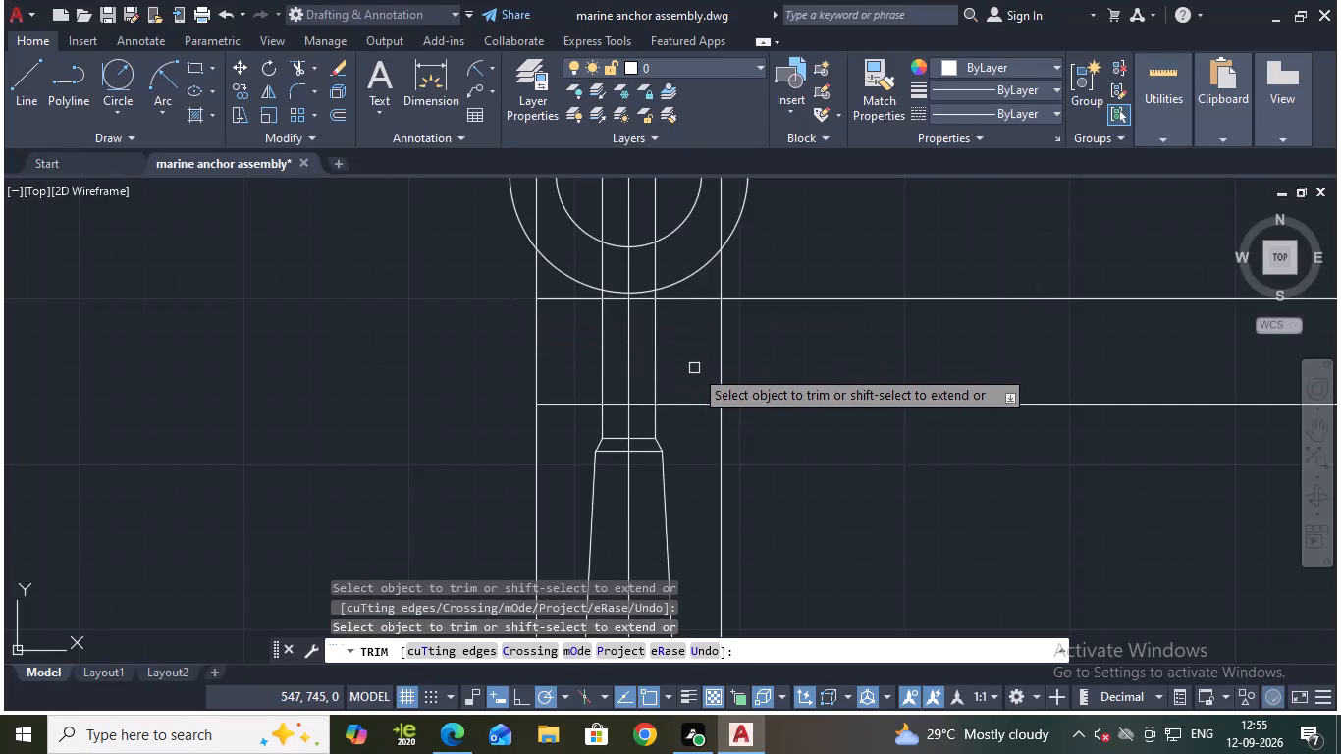
key(Escape)
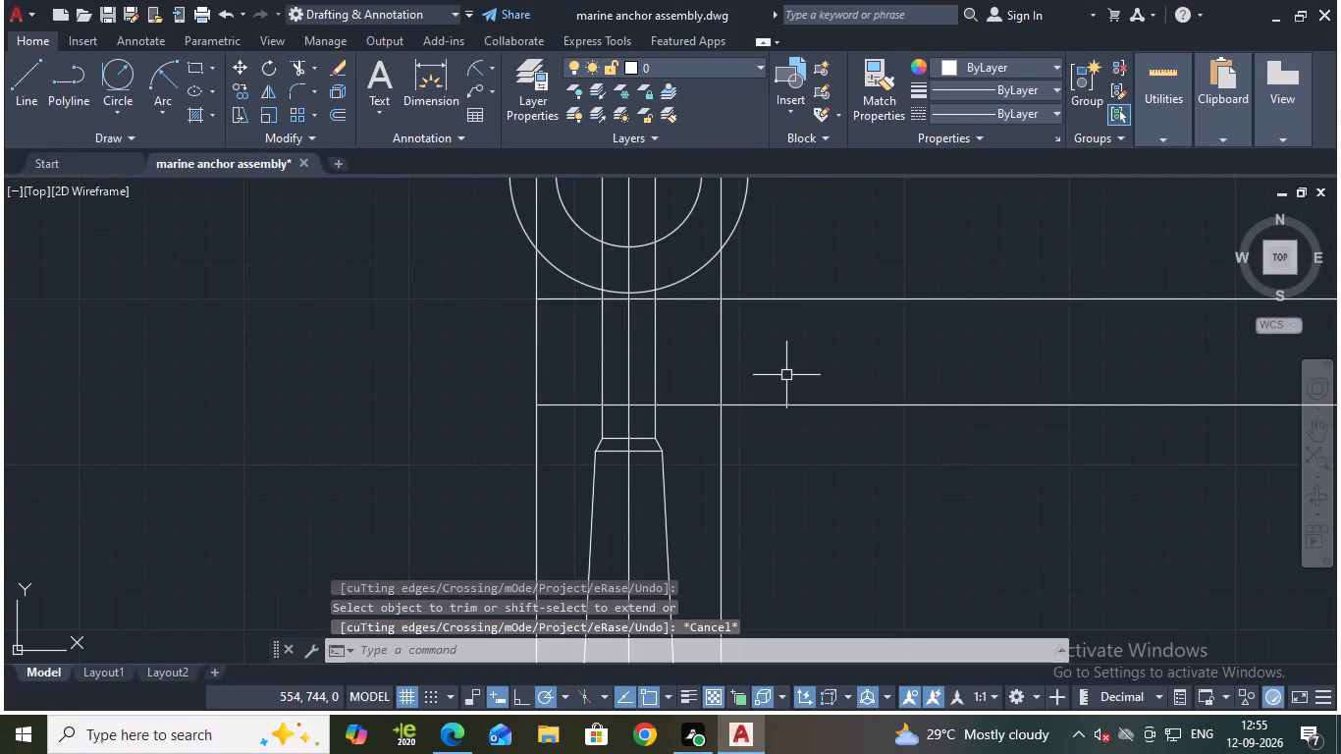
Offset the shank's vertical centreline to the left, about halfway to the left 7-unit offset line.
key(o)
key(Return)
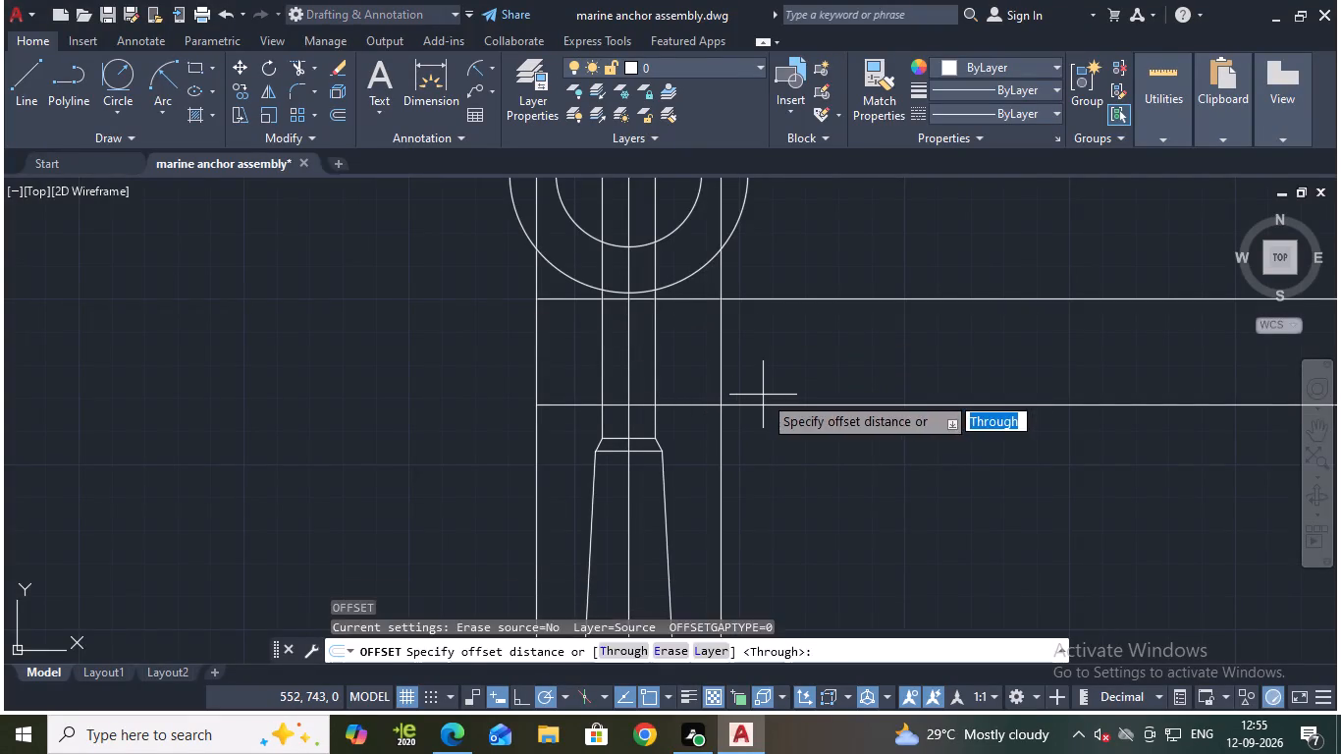
key(Return)
click(632, 369)
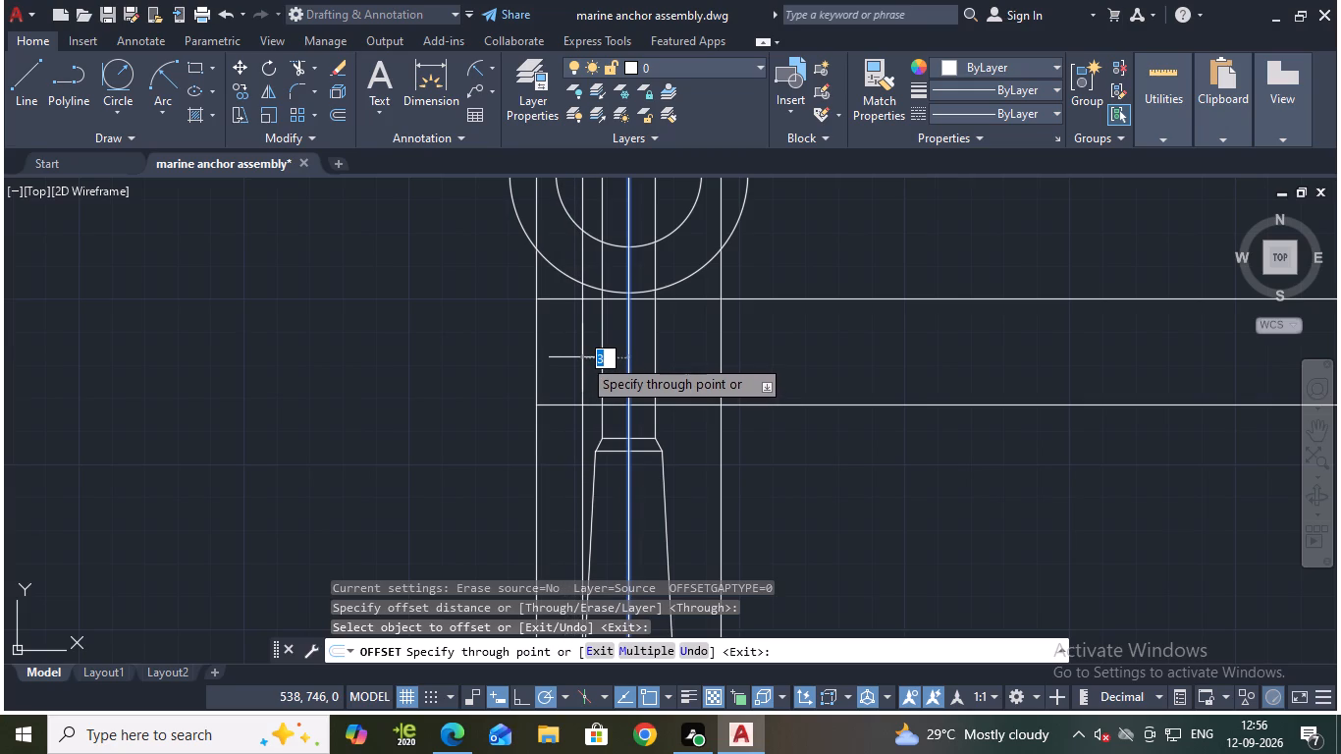
click(582, 357)
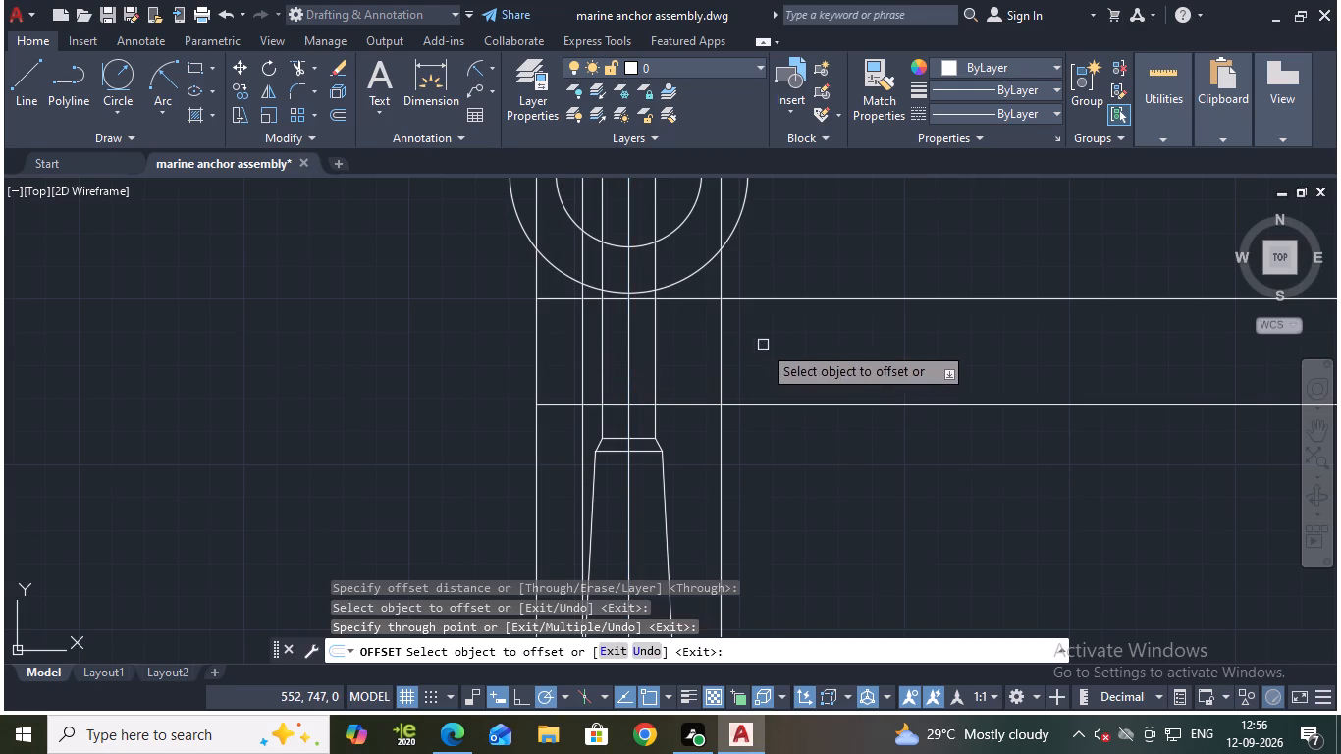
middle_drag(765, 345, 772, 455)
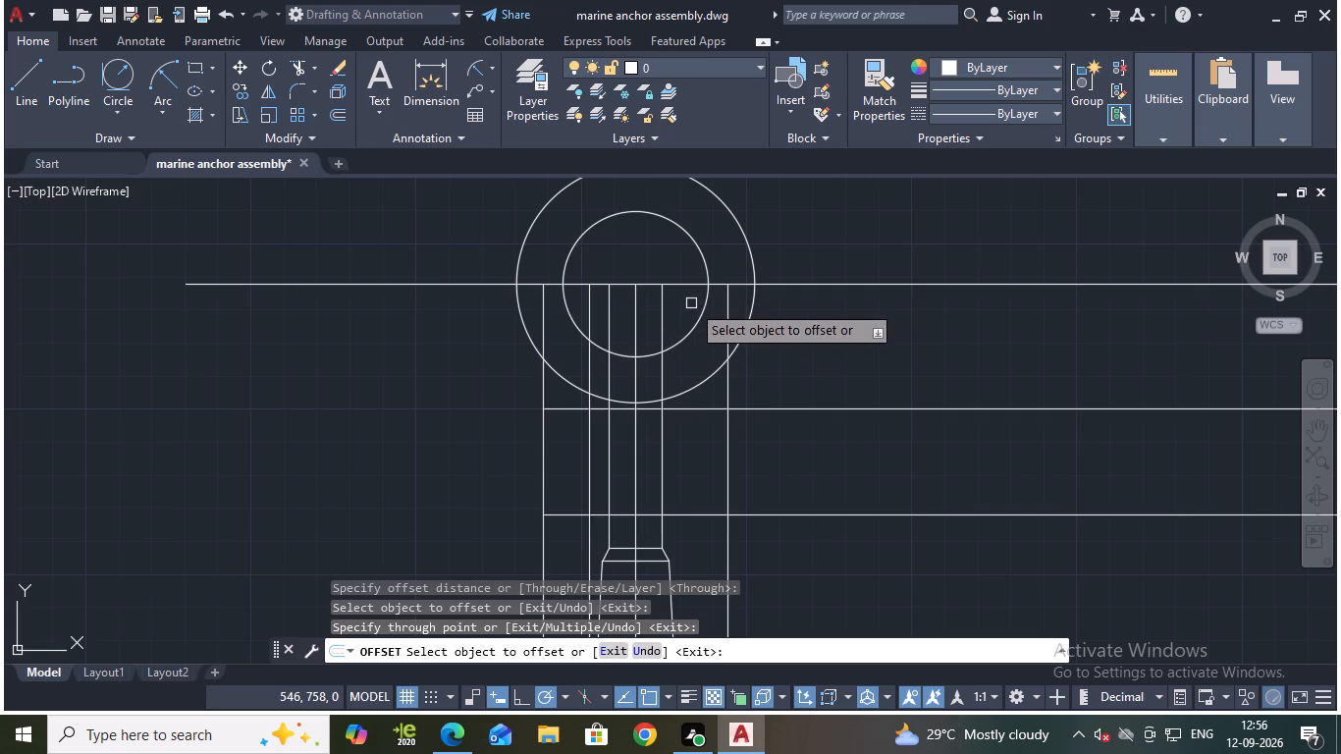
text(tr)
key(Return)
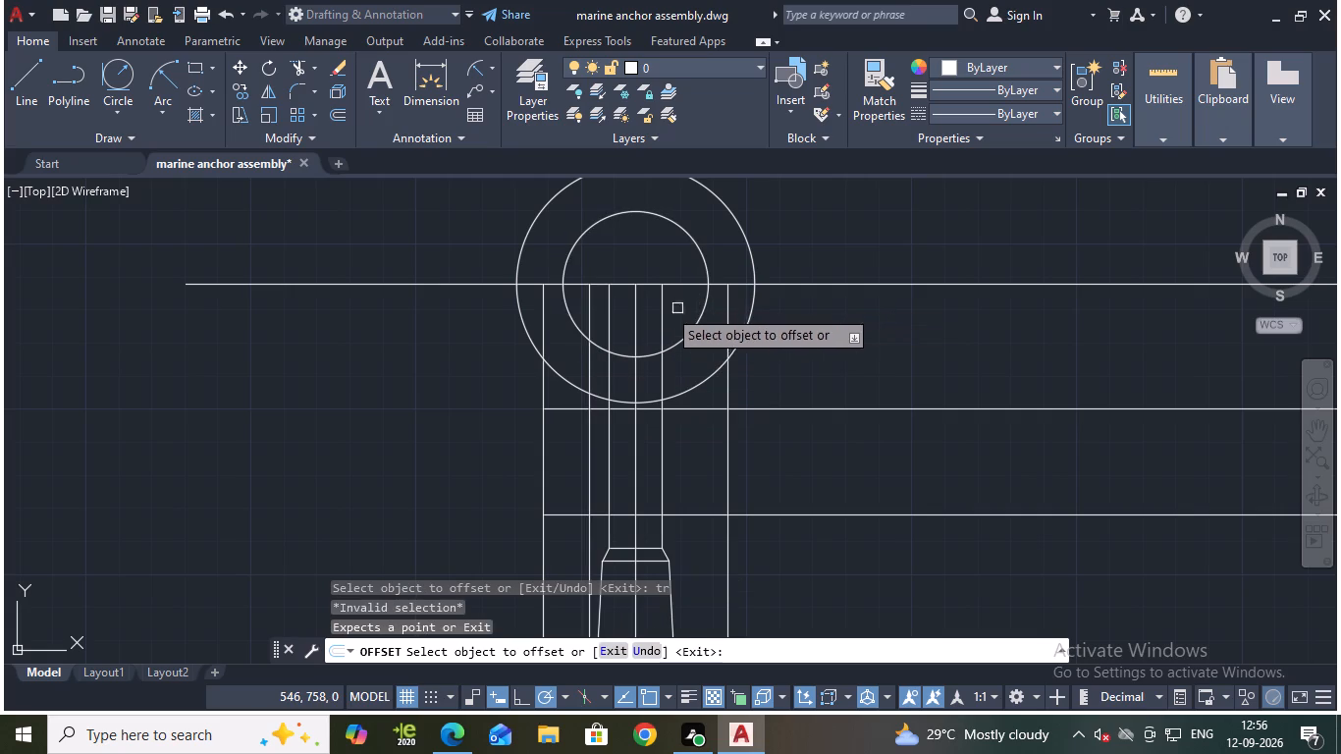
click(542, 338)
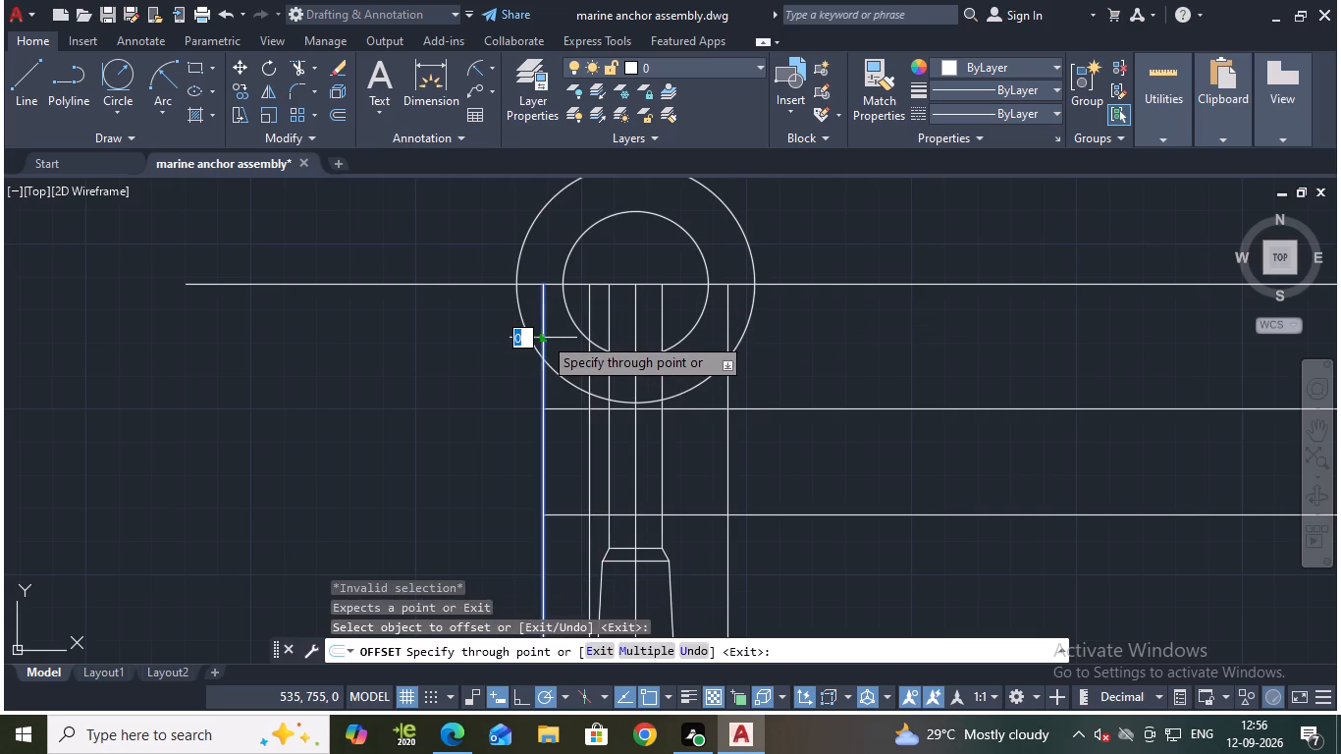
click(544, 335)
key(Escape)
Trim the two left offset lines inside the ring, plus the ring arcs between them and the shank and the outer arc right of the shank.
text(tr)
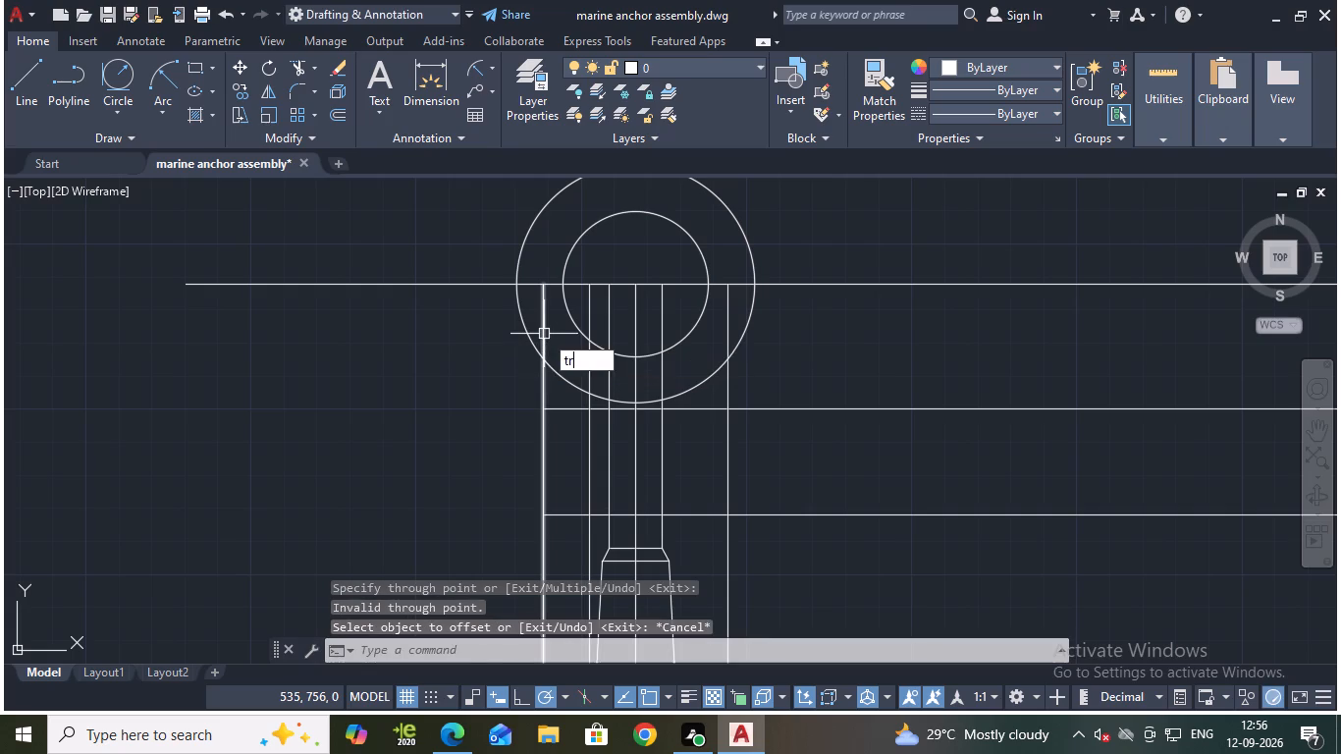
key(Return)
click(545, 334)
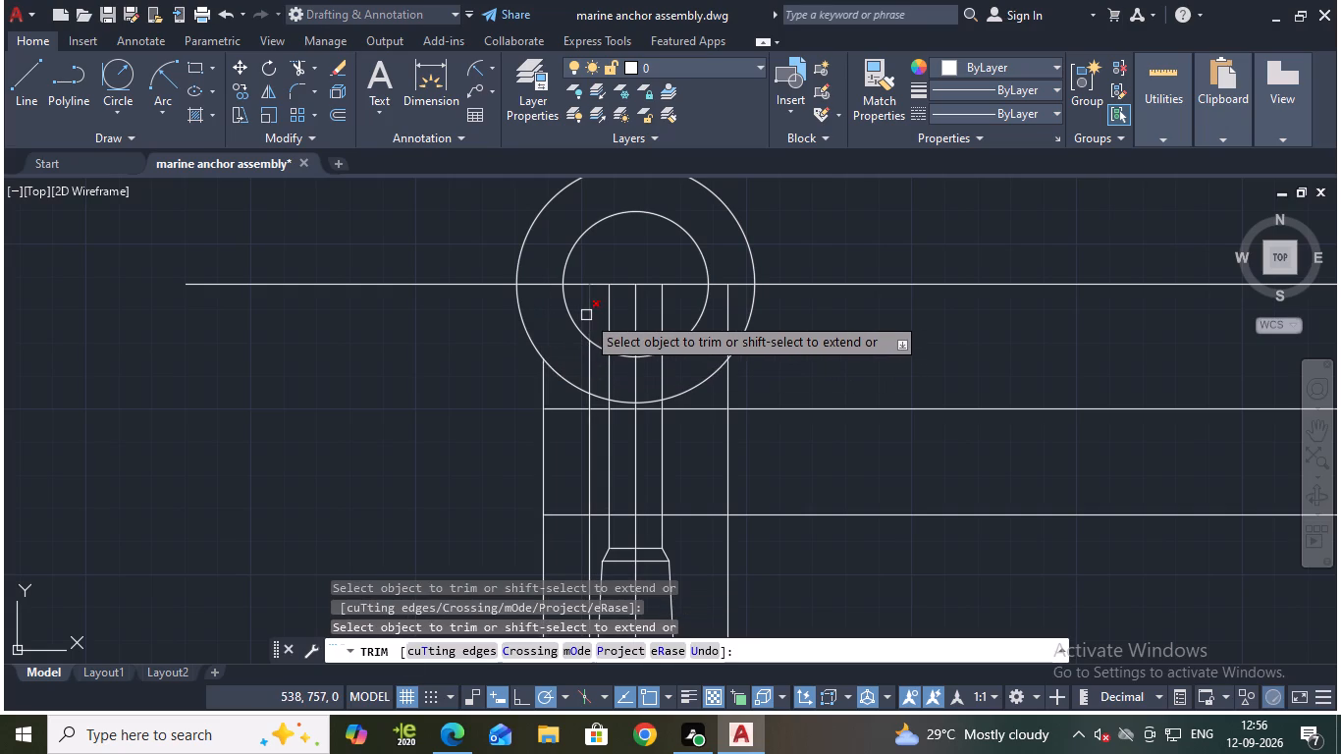
click(586, 315)
click(570, 384)
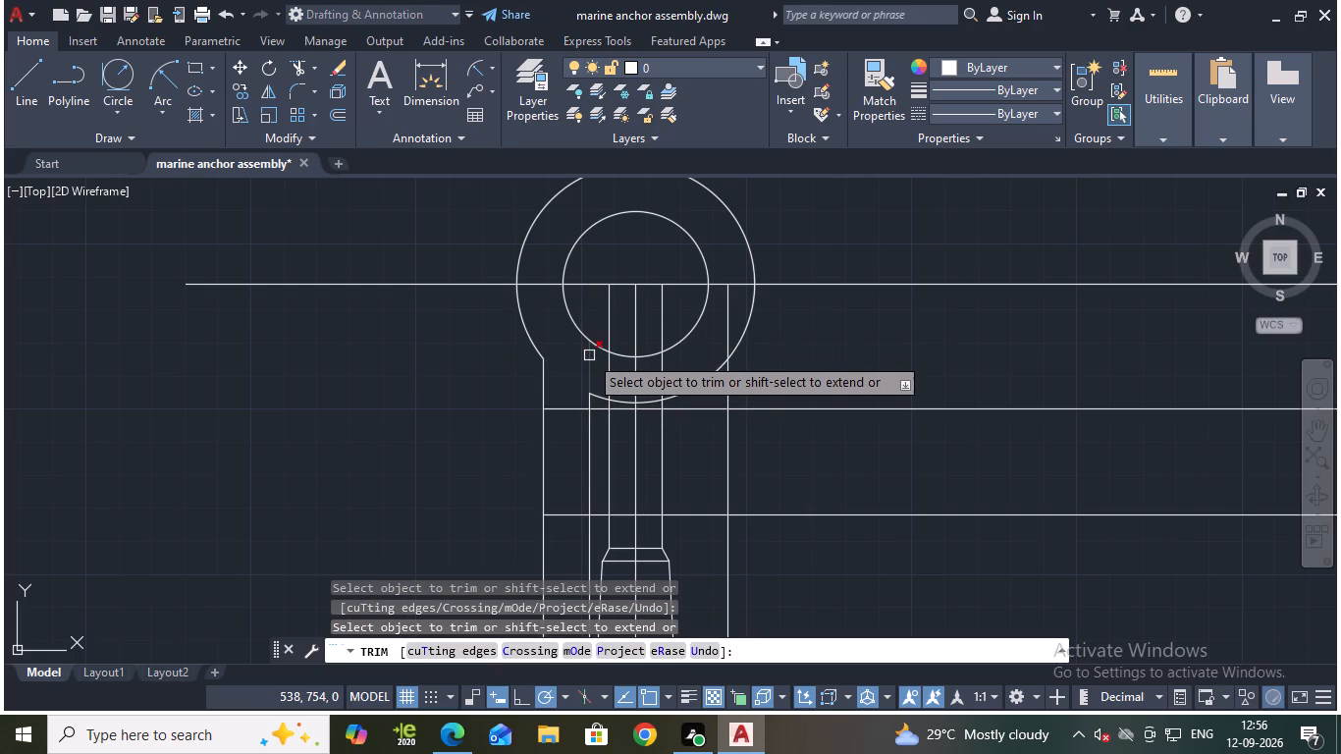
click(599, 351)
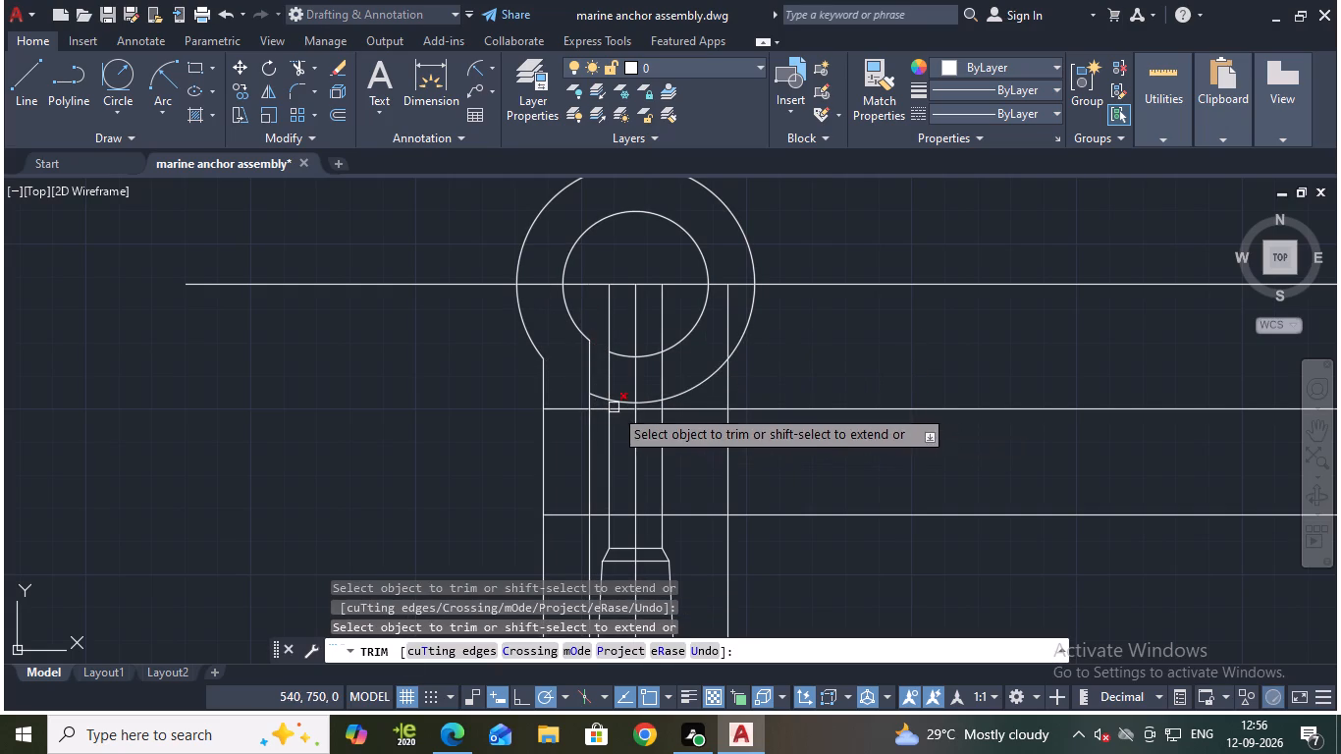
click(603, 399)
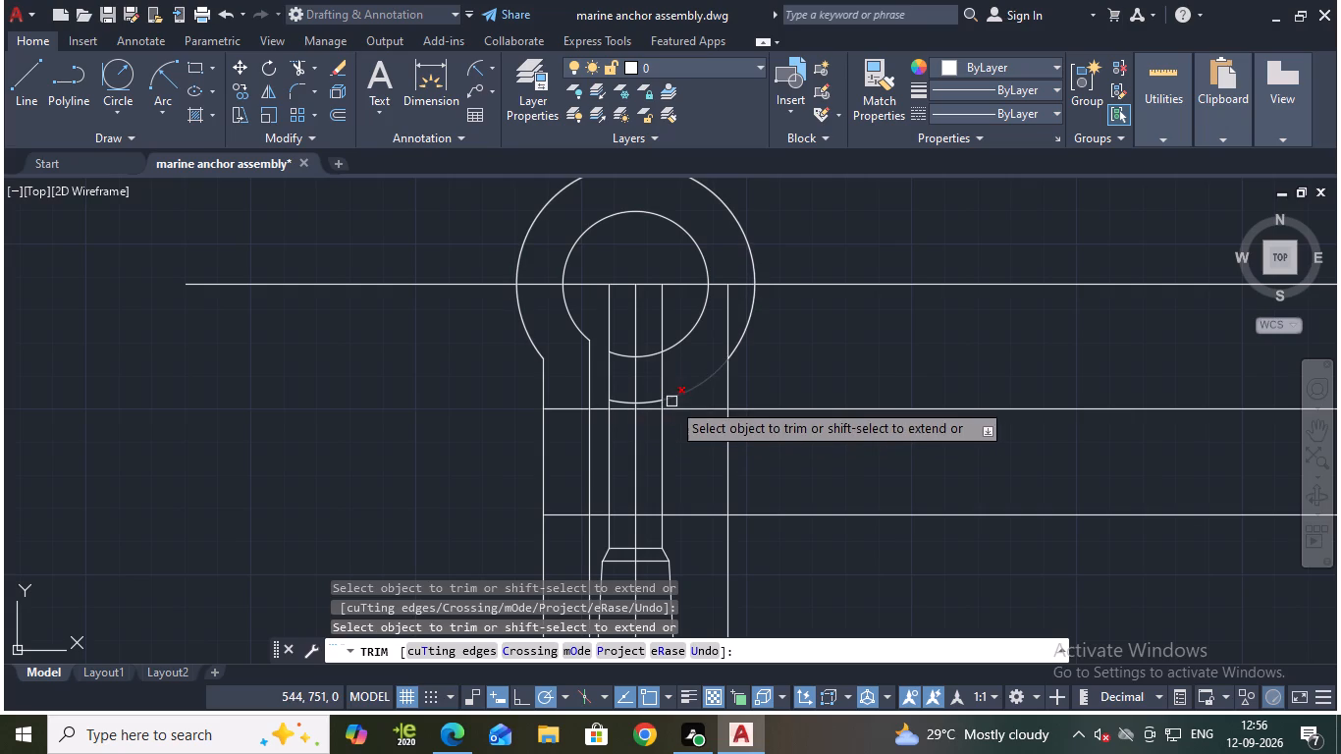
click(675, 399)
key(Escape)
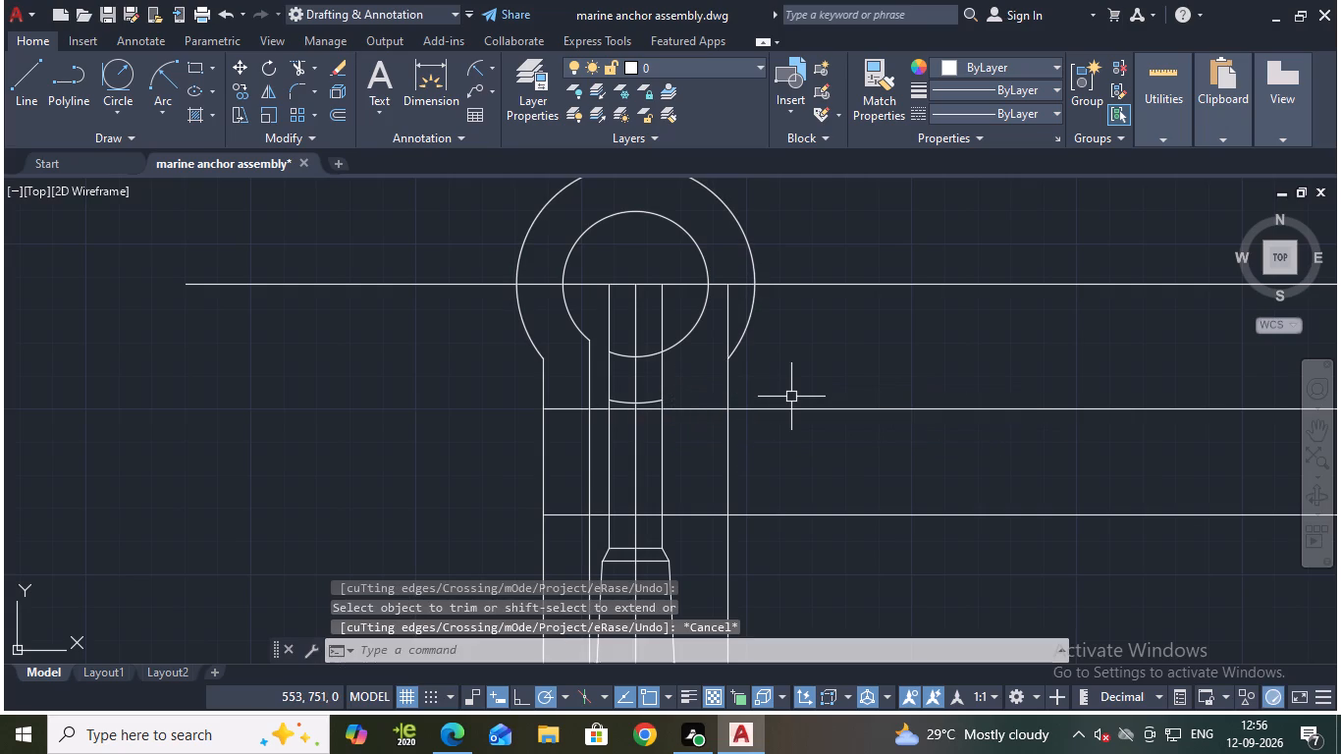
Offset the right 7-unit offset line 3 units inward, toward the shank.
key(o)
key(Return)
key(Return)
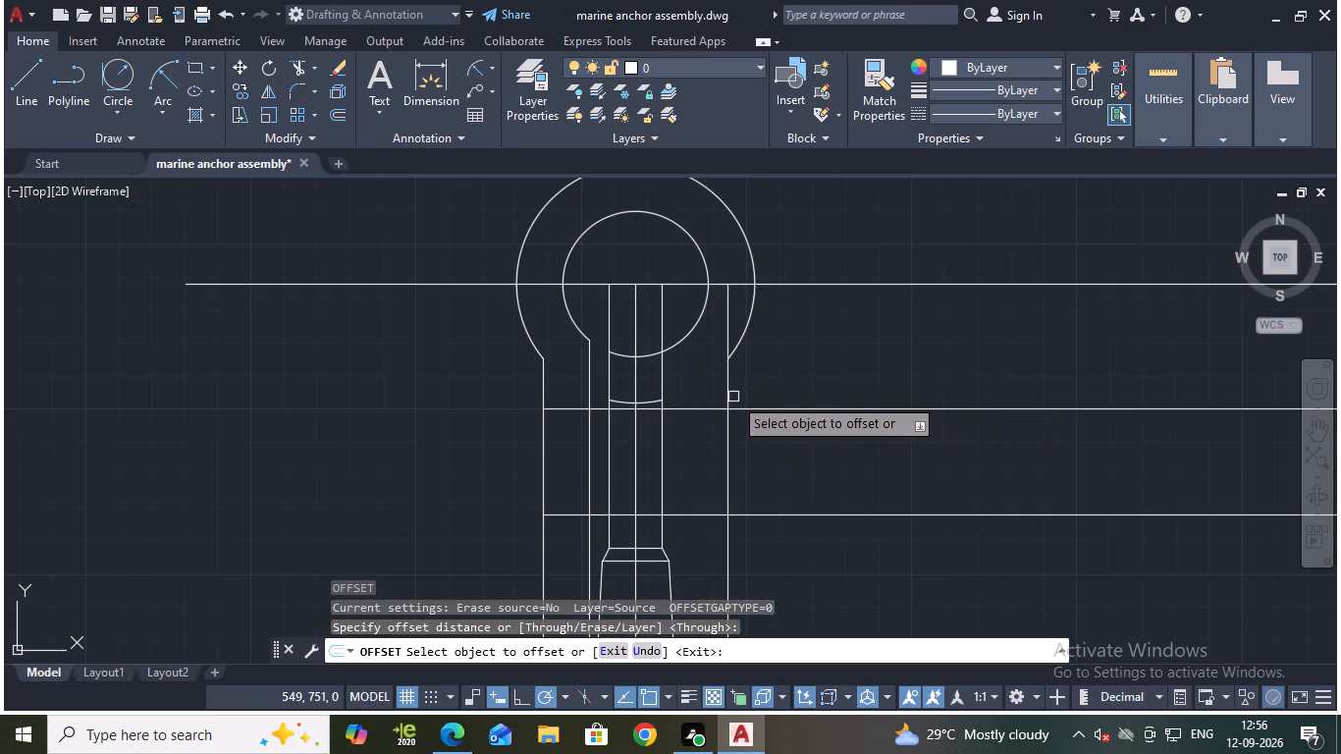
click(728, 398)
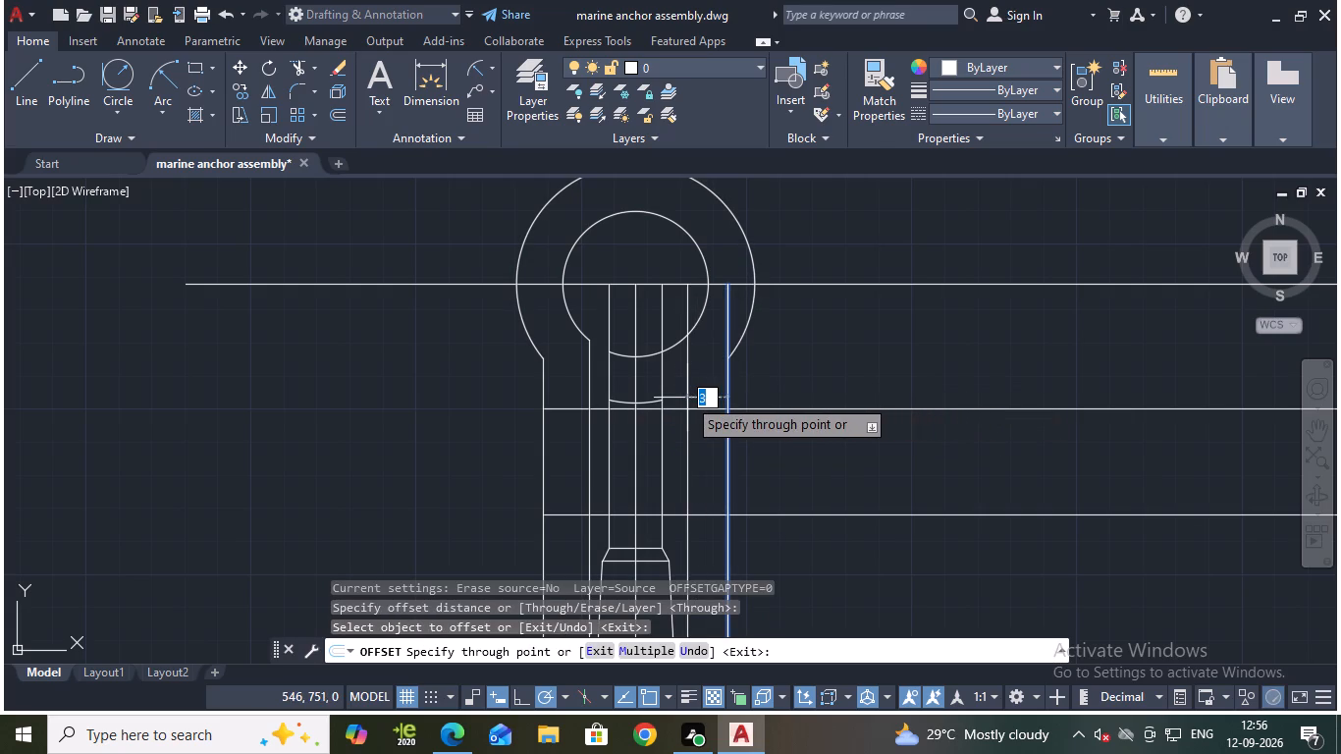
key(3)
key(Return)
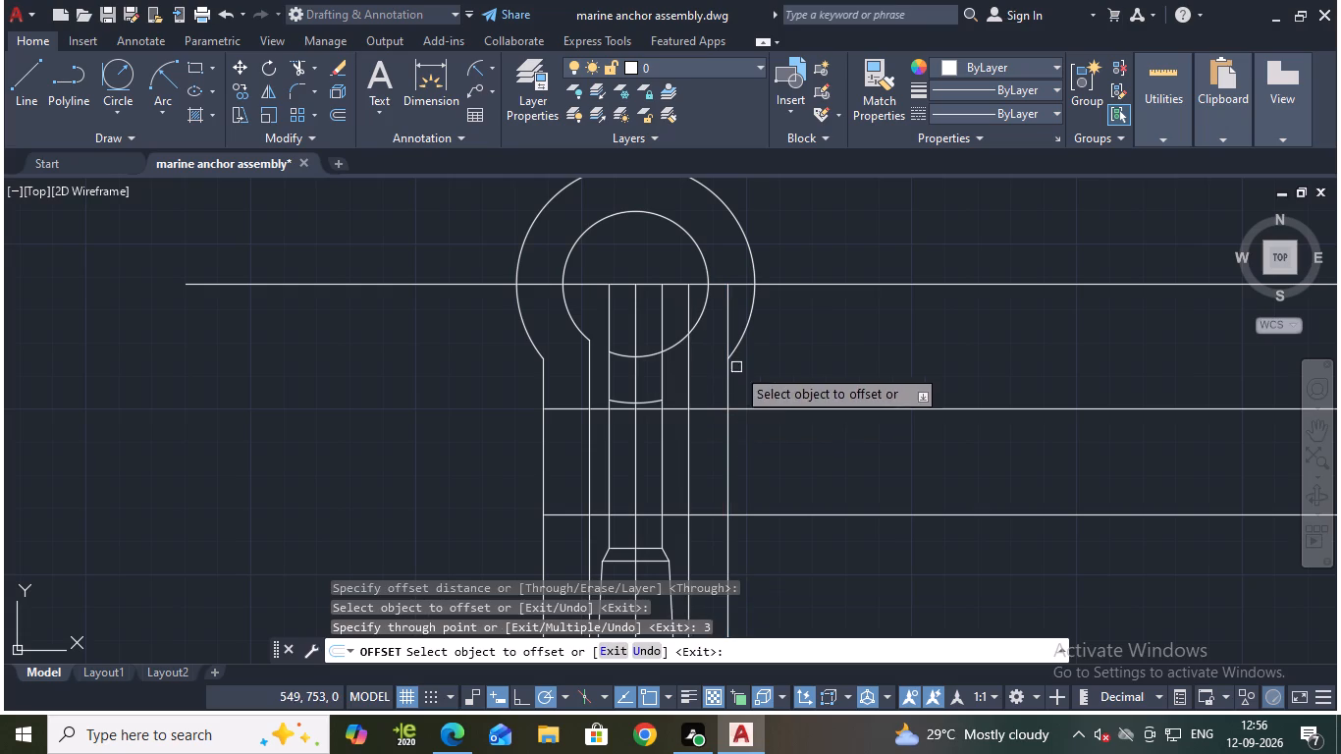
key(Escape)
Trim the two right offset lines inside the ring and the inner ring arc between the new line and the shank.
text(tr)
key(Return)
key(Return)
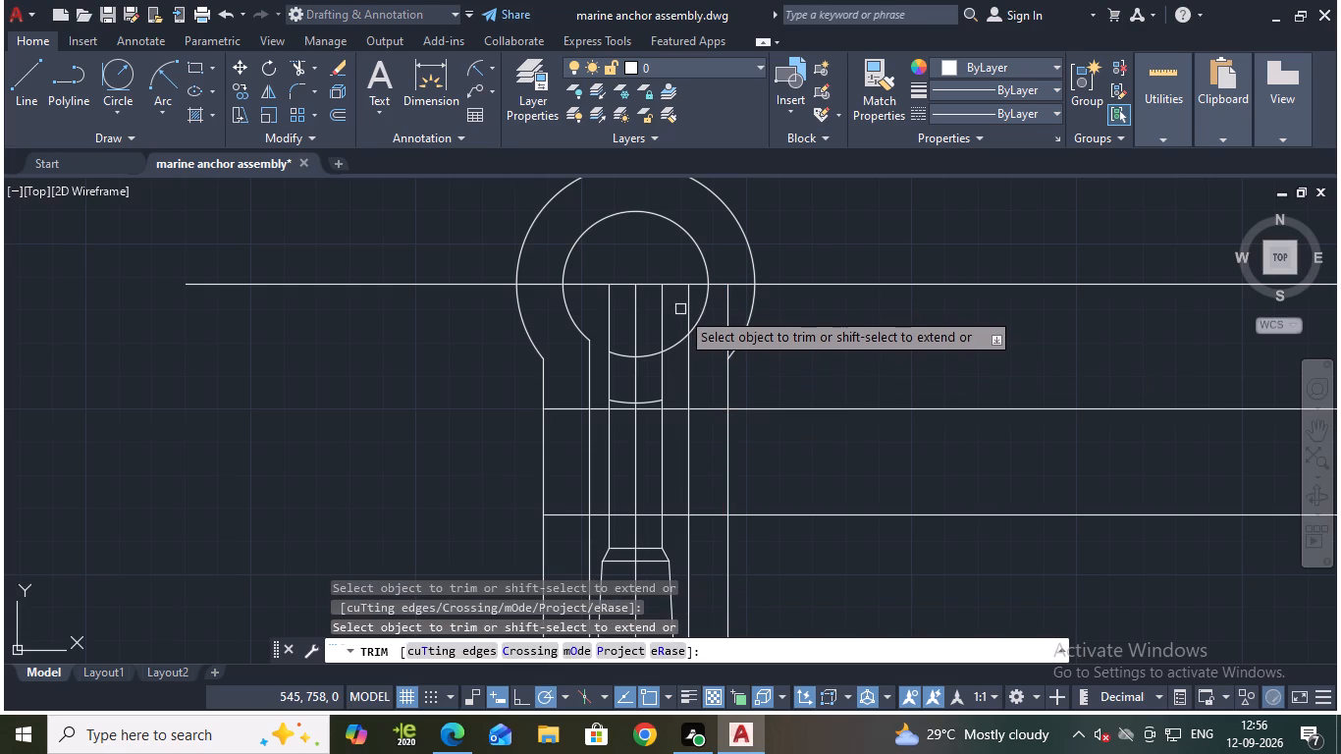
click(687, 324)
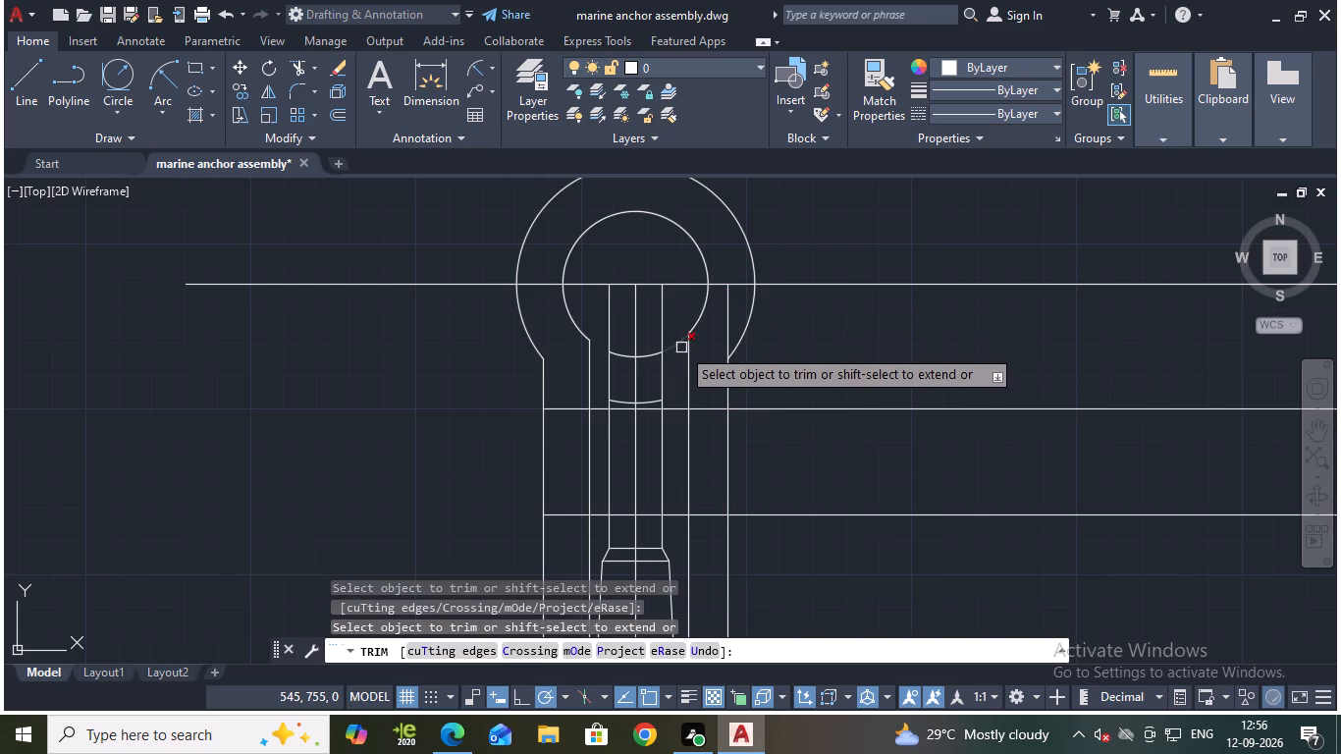
click(682, 347)
click(724, 325)
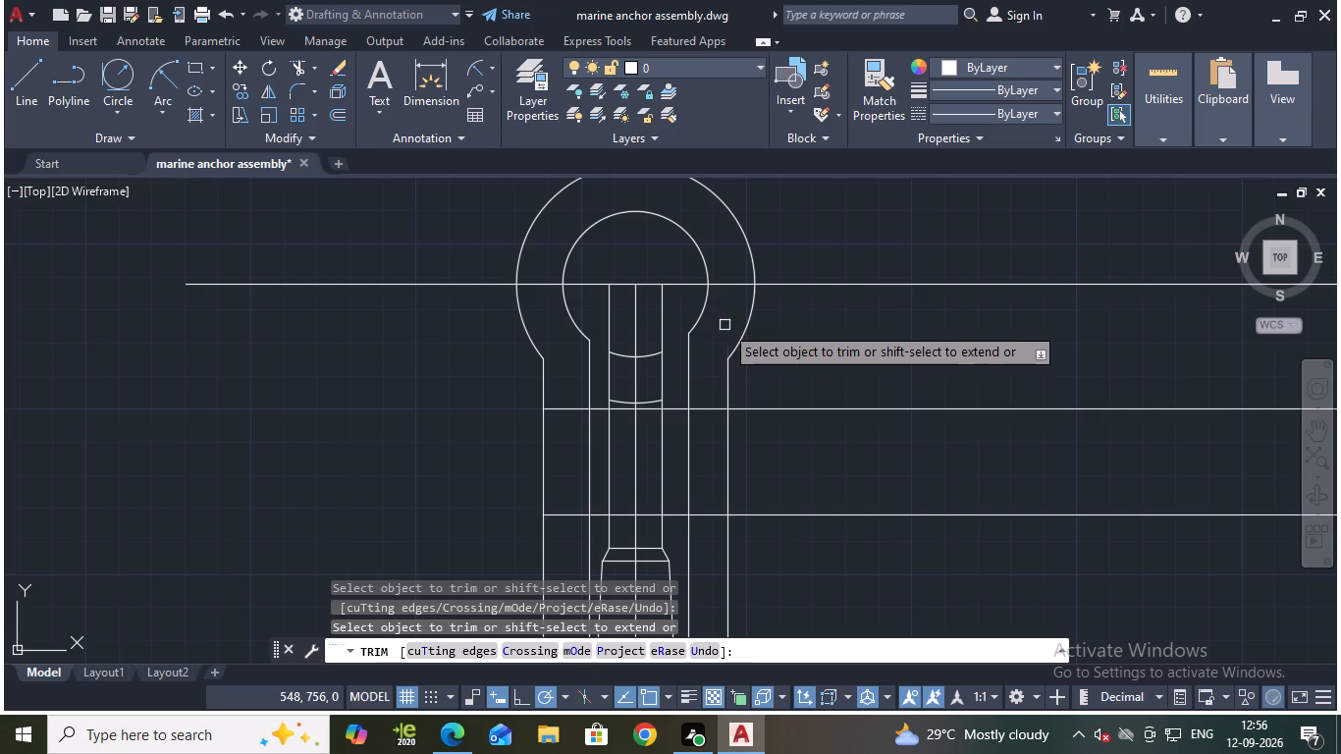
key(Escape)
Erase the two leftover ring arcs between the shank's side lines.
click(655, 356)
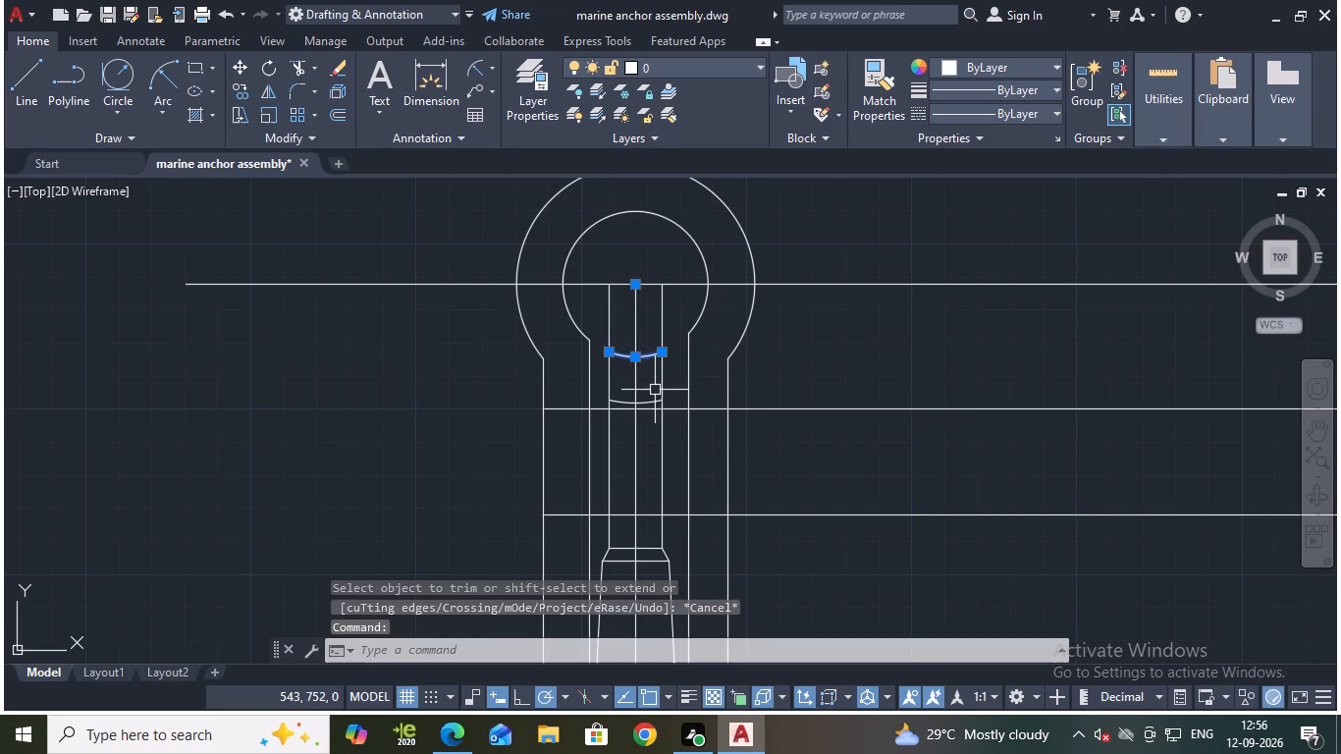
click(655, 398)
key(e)
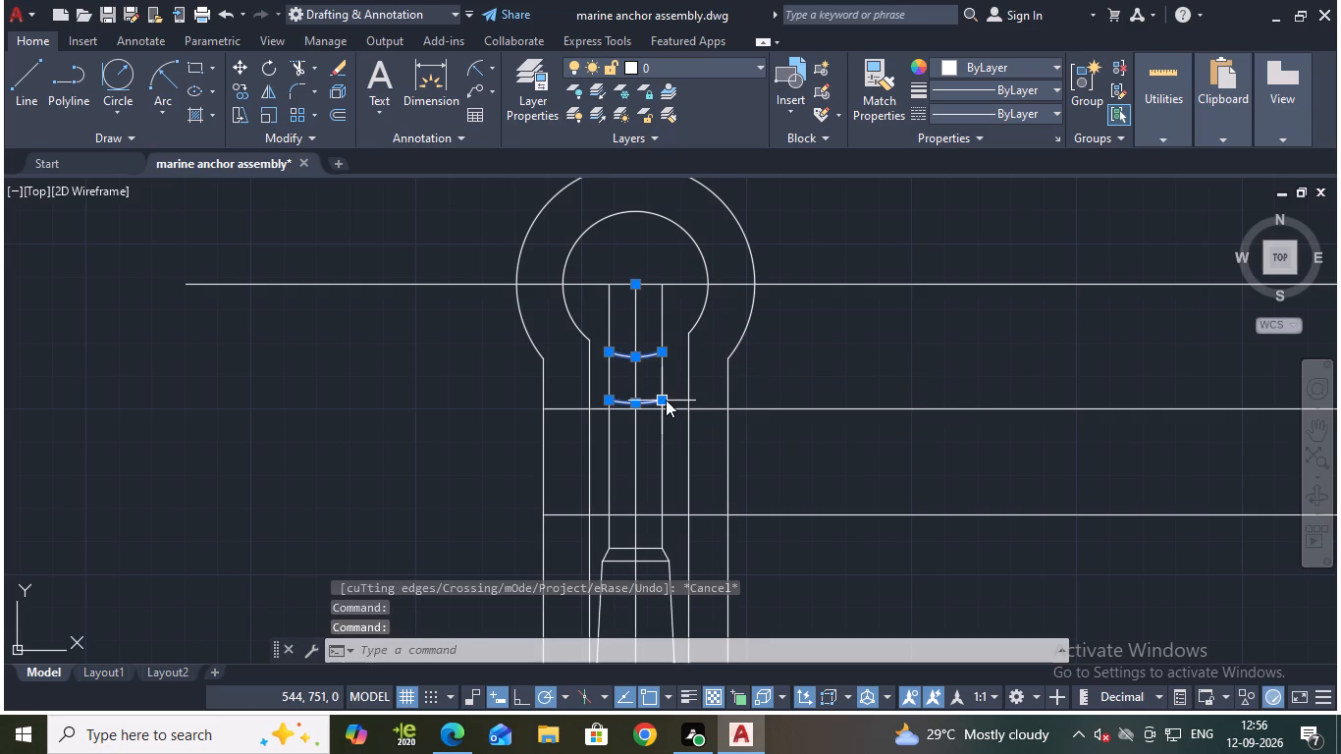
key(Return)
Save the drawing.
key(ctrl+s)
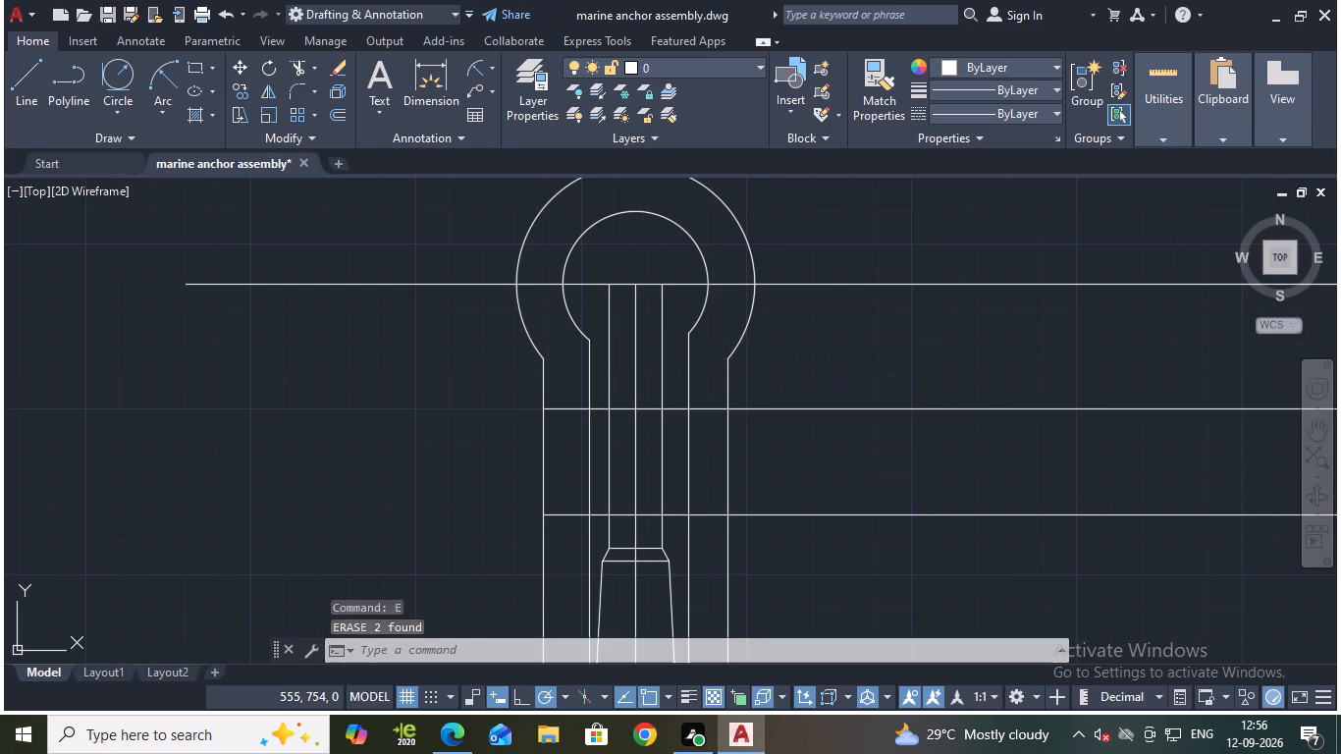
Trim the four offset verticals below the lower horizontal line, and that line beside the shank and beyond the right leg, leaving two closed legs.
middle_drag(817, 389, 868, 269)
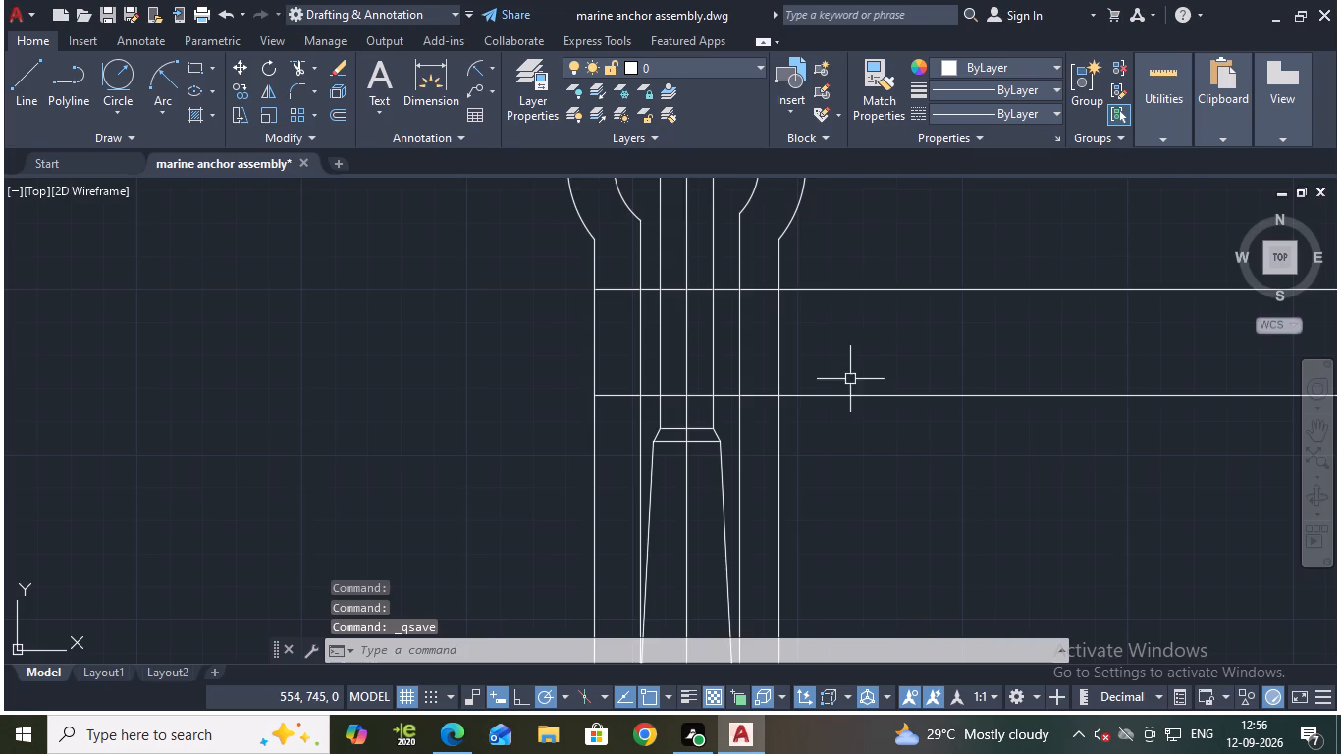
scroll(844, 404, down, 2)
scroll(843, 415, up, 2)
text(tr)
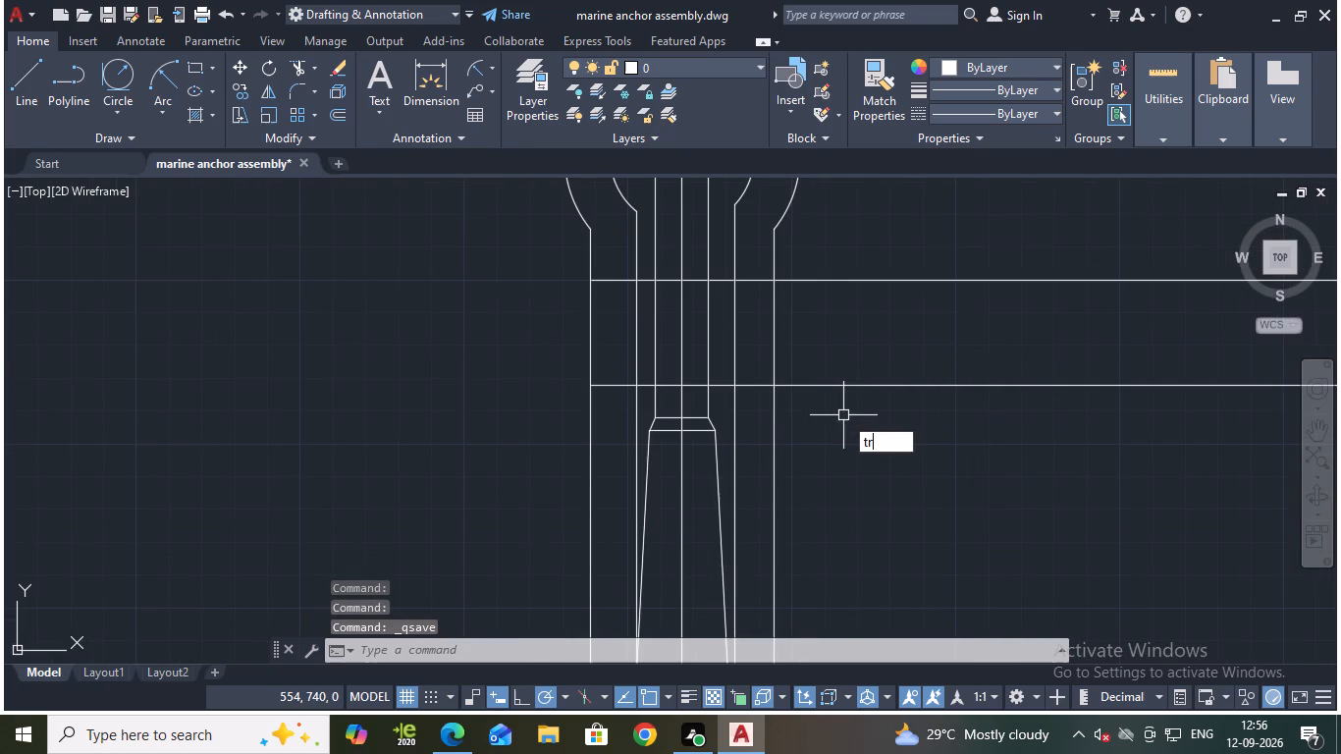
key(Return)
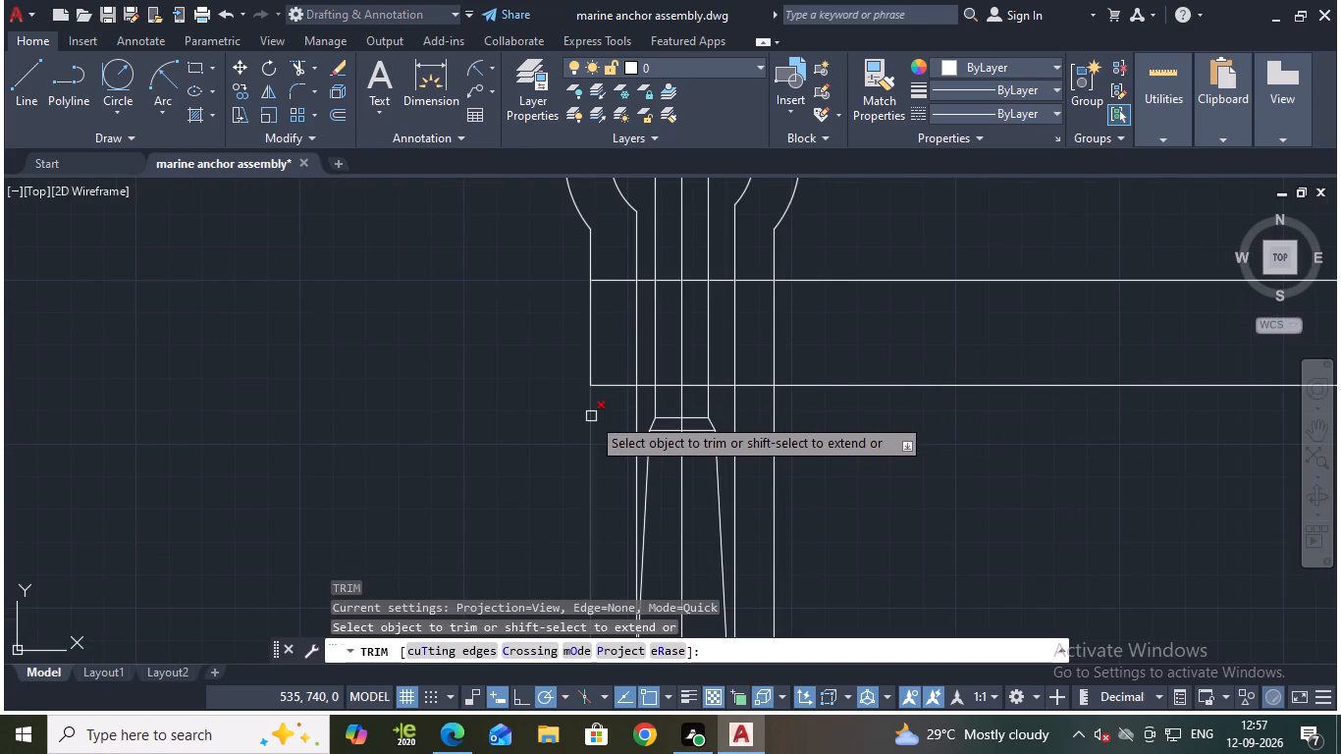
click(591, 416)
click(634, 403)
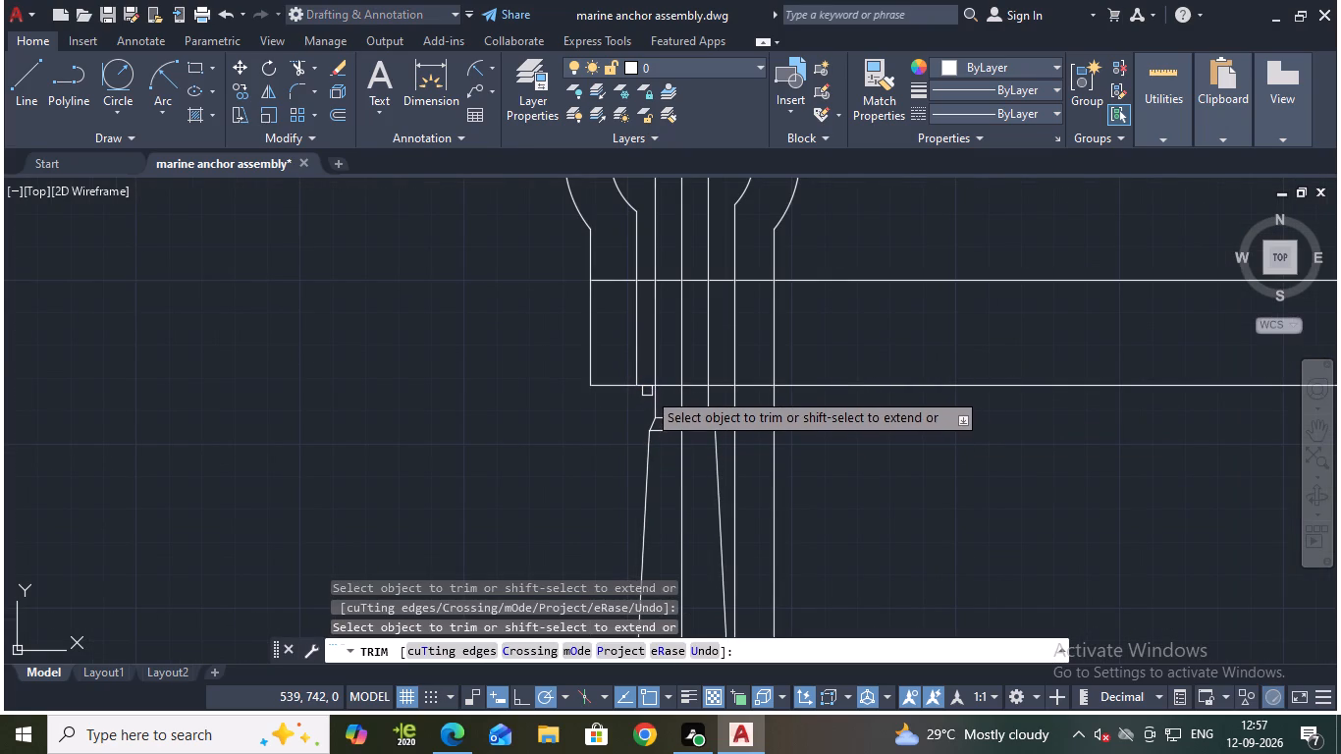
click(646, 389)
click(717, 389)
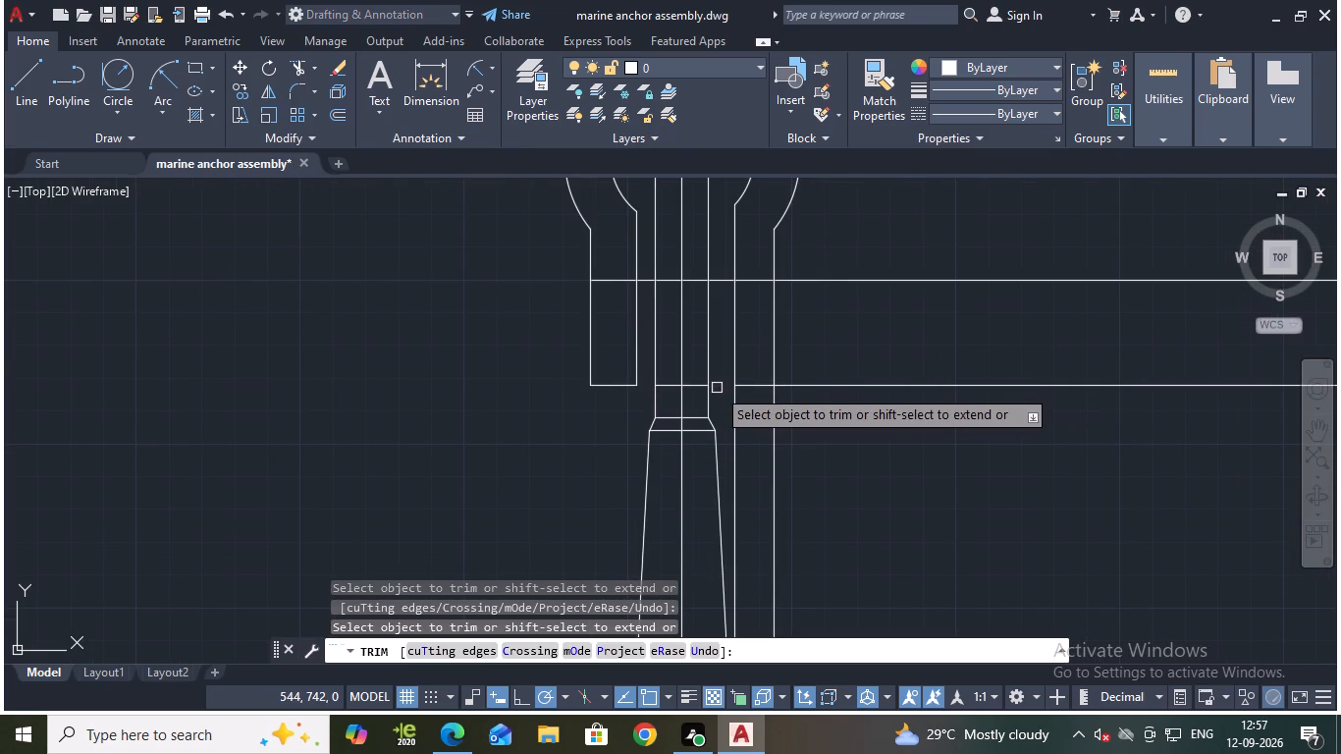
click(735, 394)
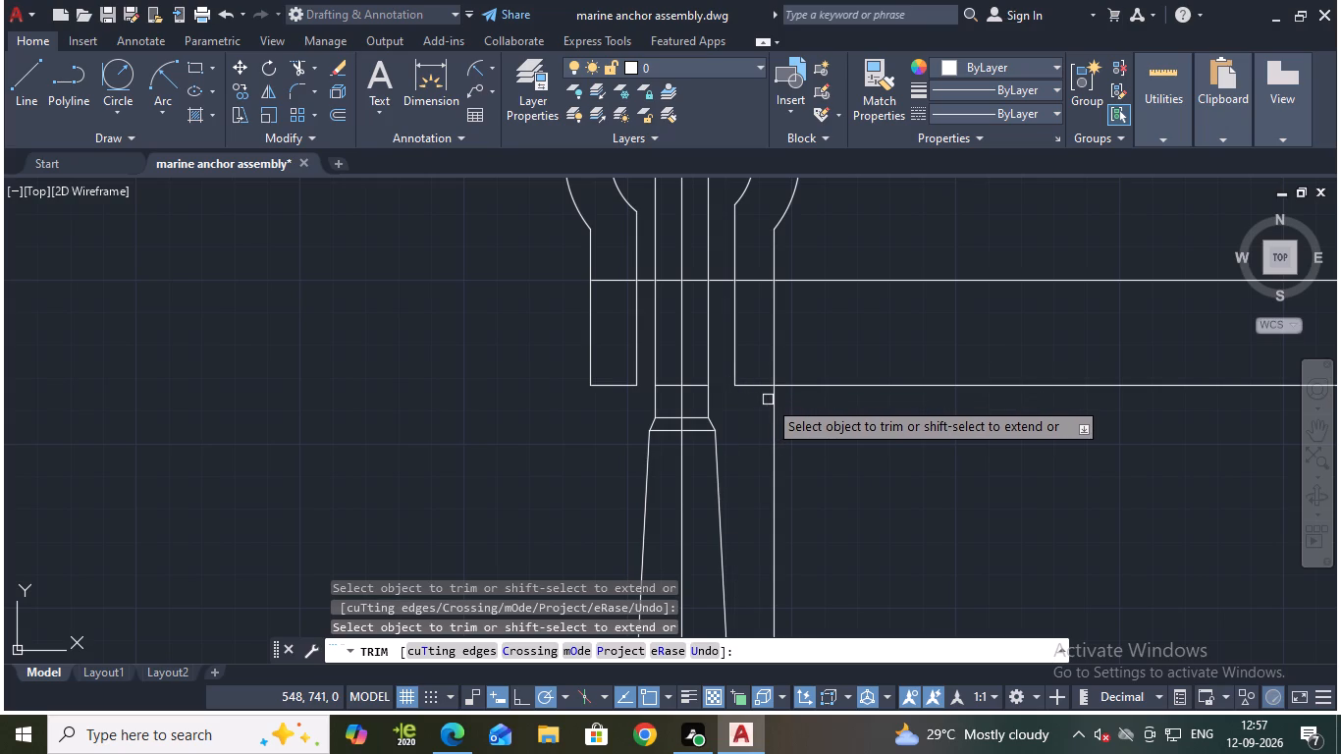
click(768, 400)
click(769, 400)
click(775, 398)
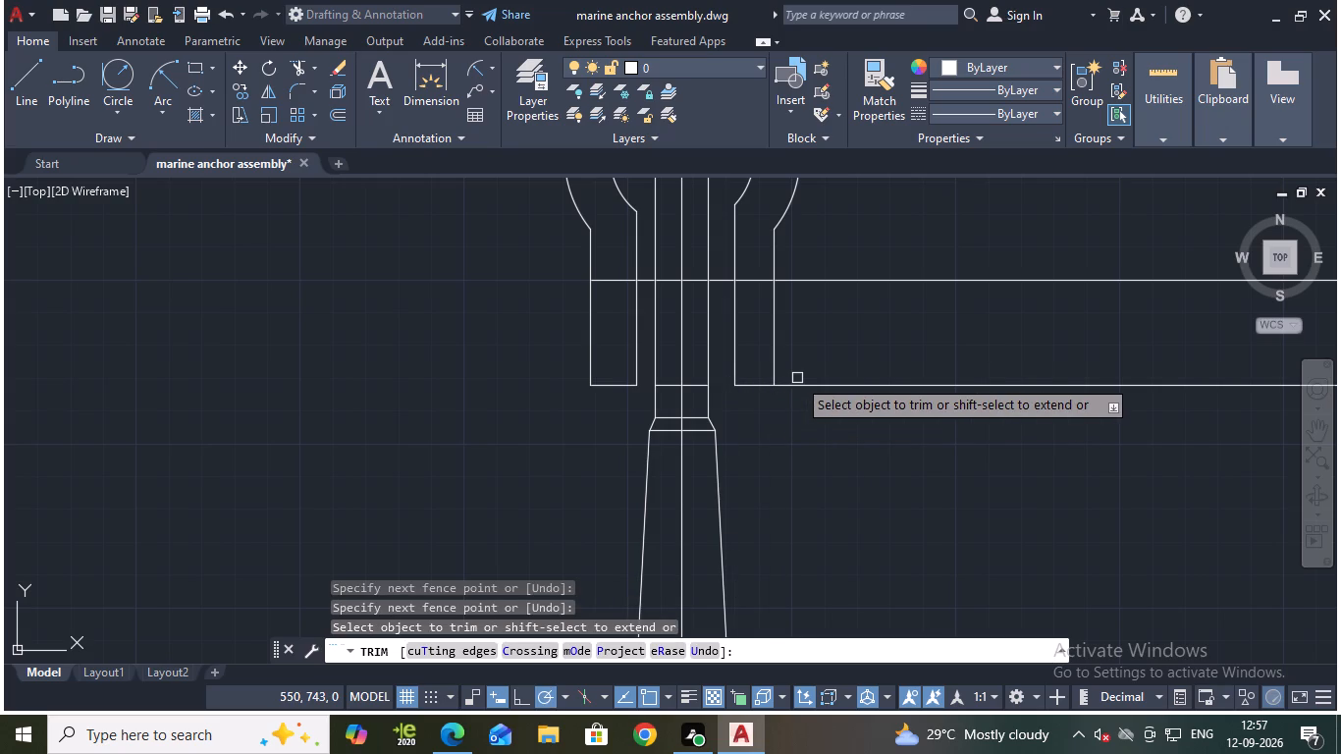
click(797, 385)
Trim the horizontal line through the ring's centre inside the inner circle beside the shank, and from the outer circle to the far-right vertical line.
scroll(842, 322, down, 1)
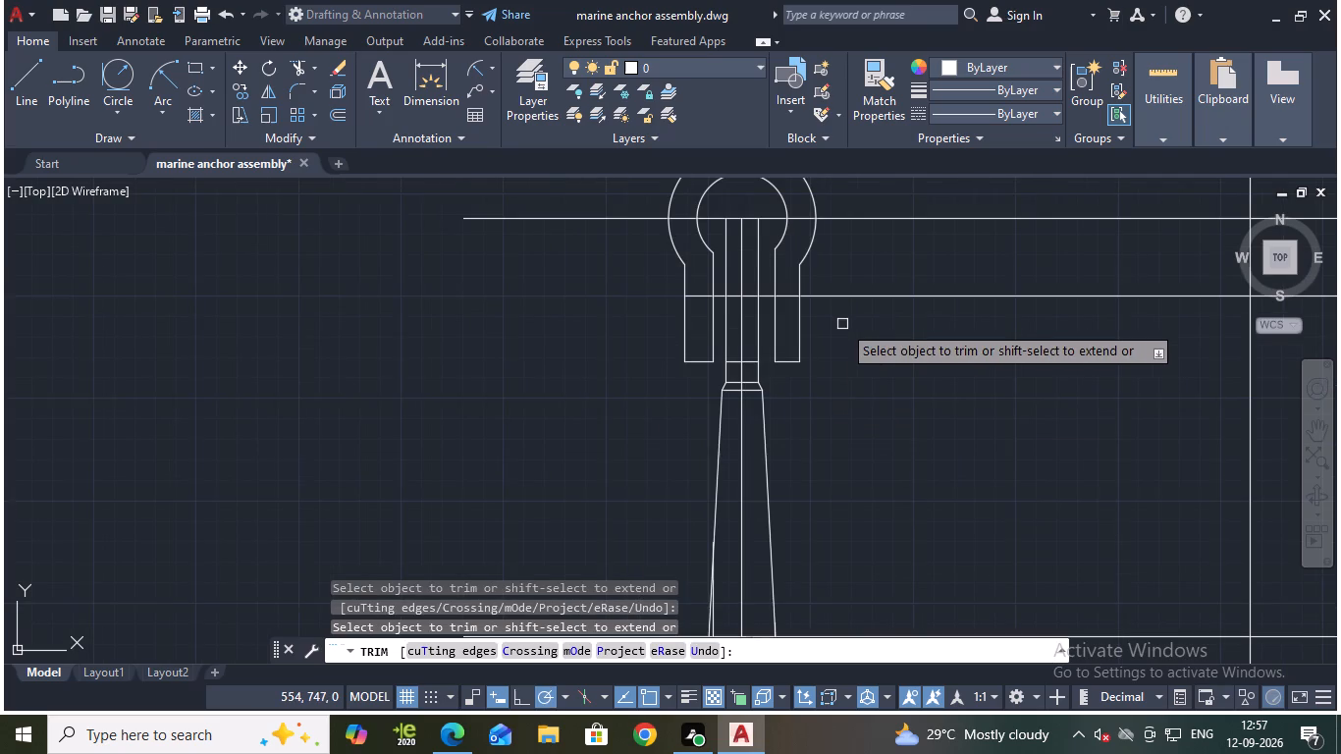
middle_drag(843, 326, 832, 425)
scroll(743, 425, up, 1)
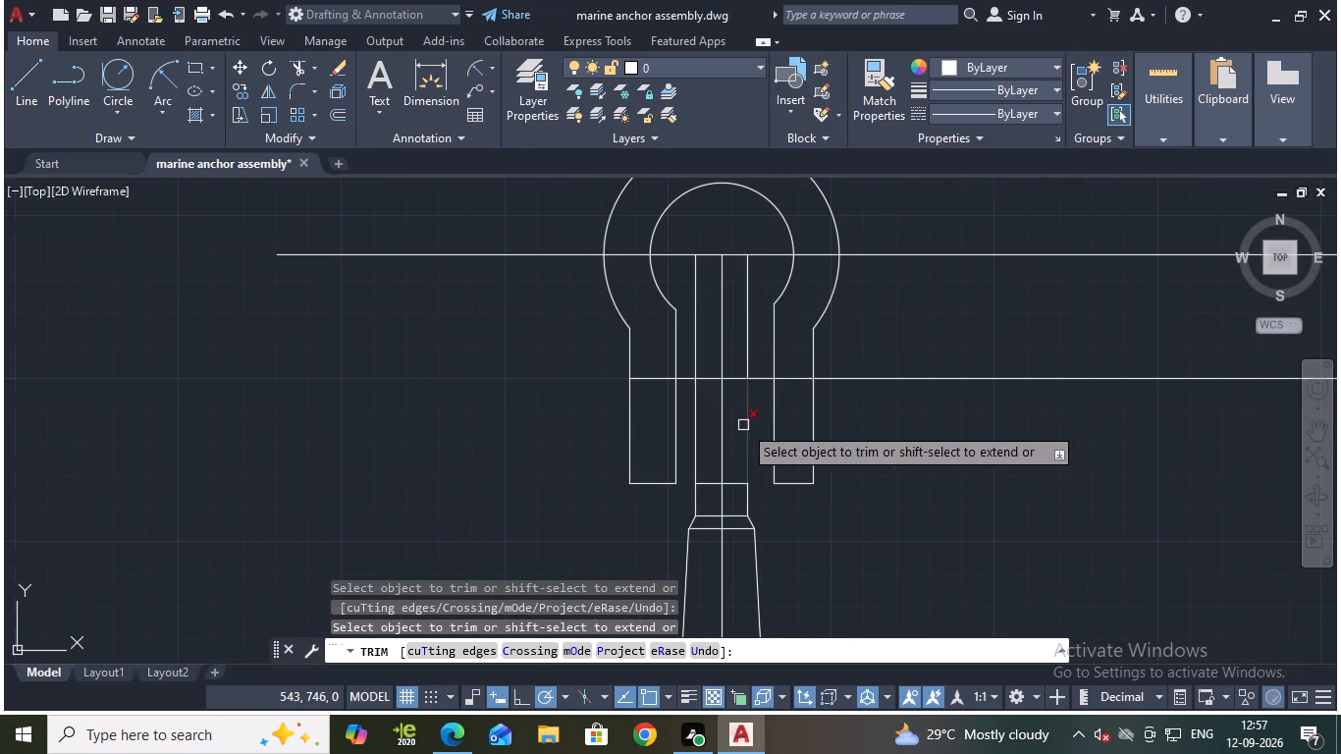
click(756, 257)
click(667, 261)
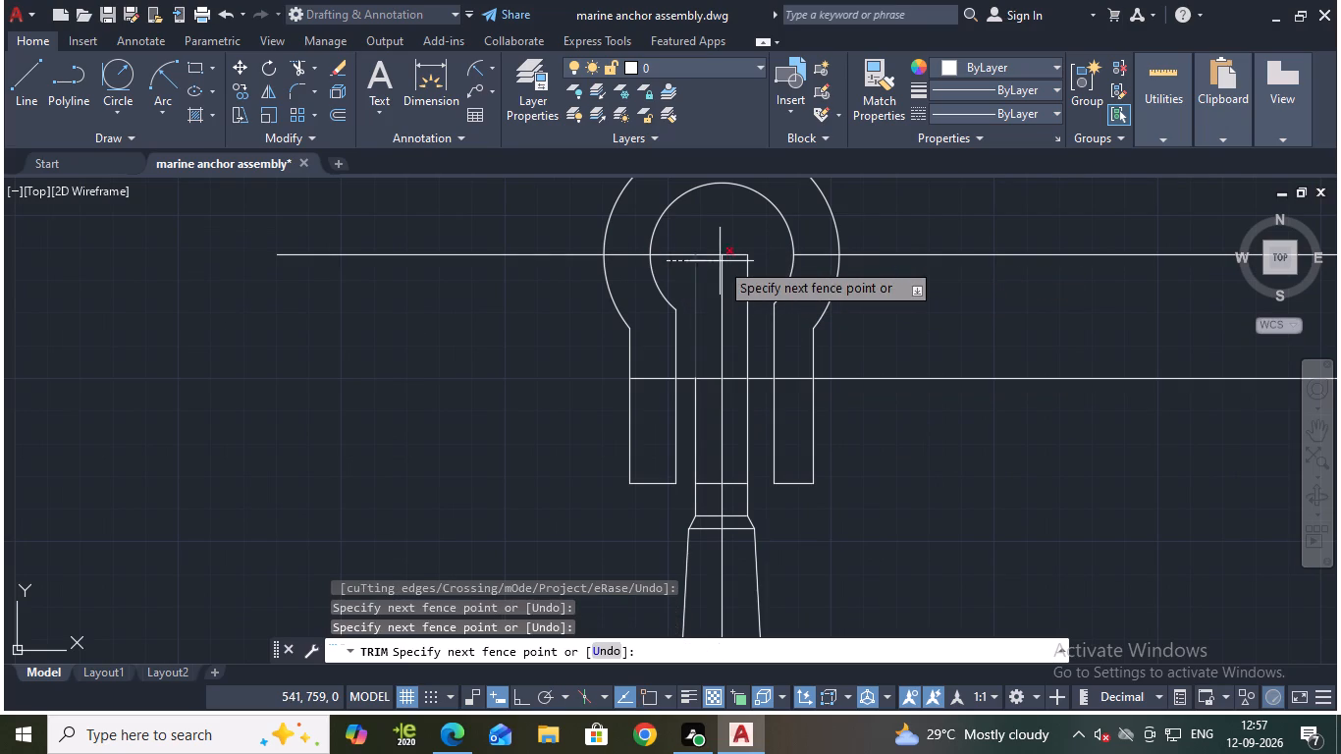
click(674, 251)
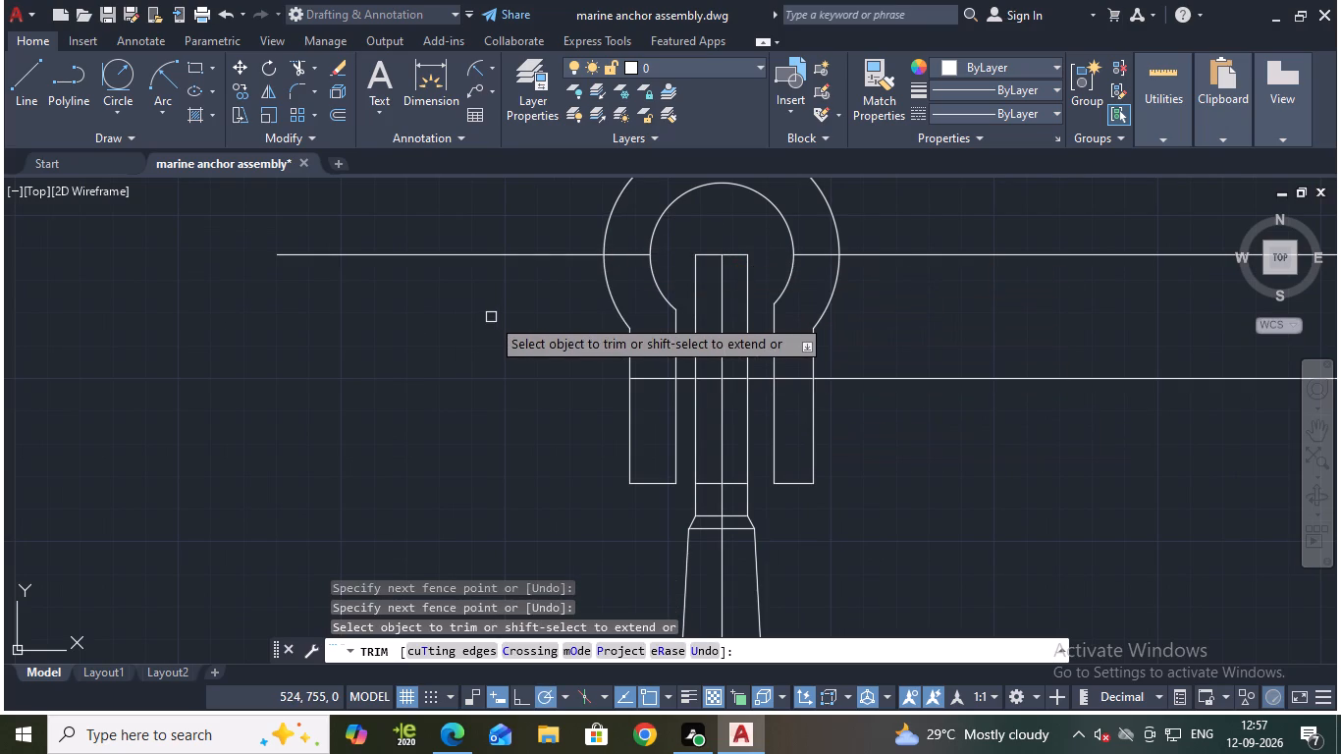
scroll(491, 317, down, 1)
click(989, 280)
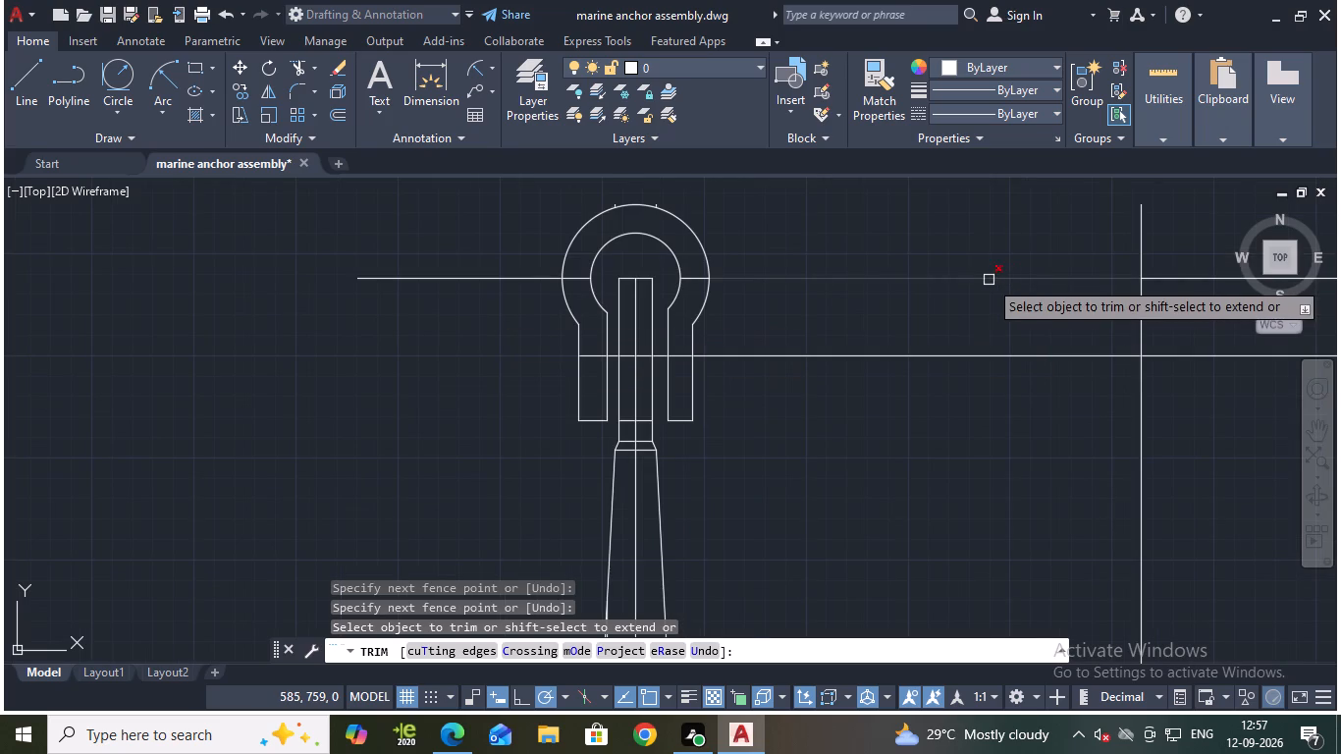
scroll(995, 331, down, 2)
middle_drag(990, 419, 939, 352)
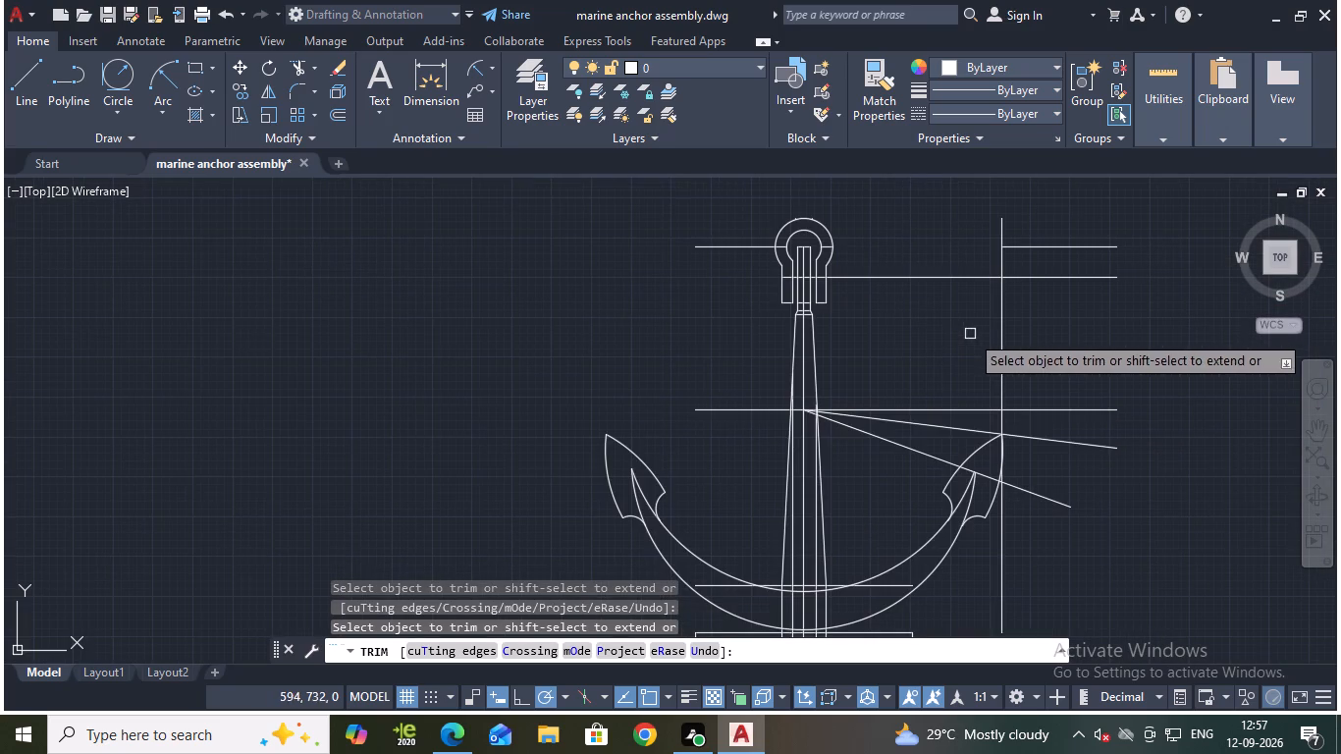
key(Escape)
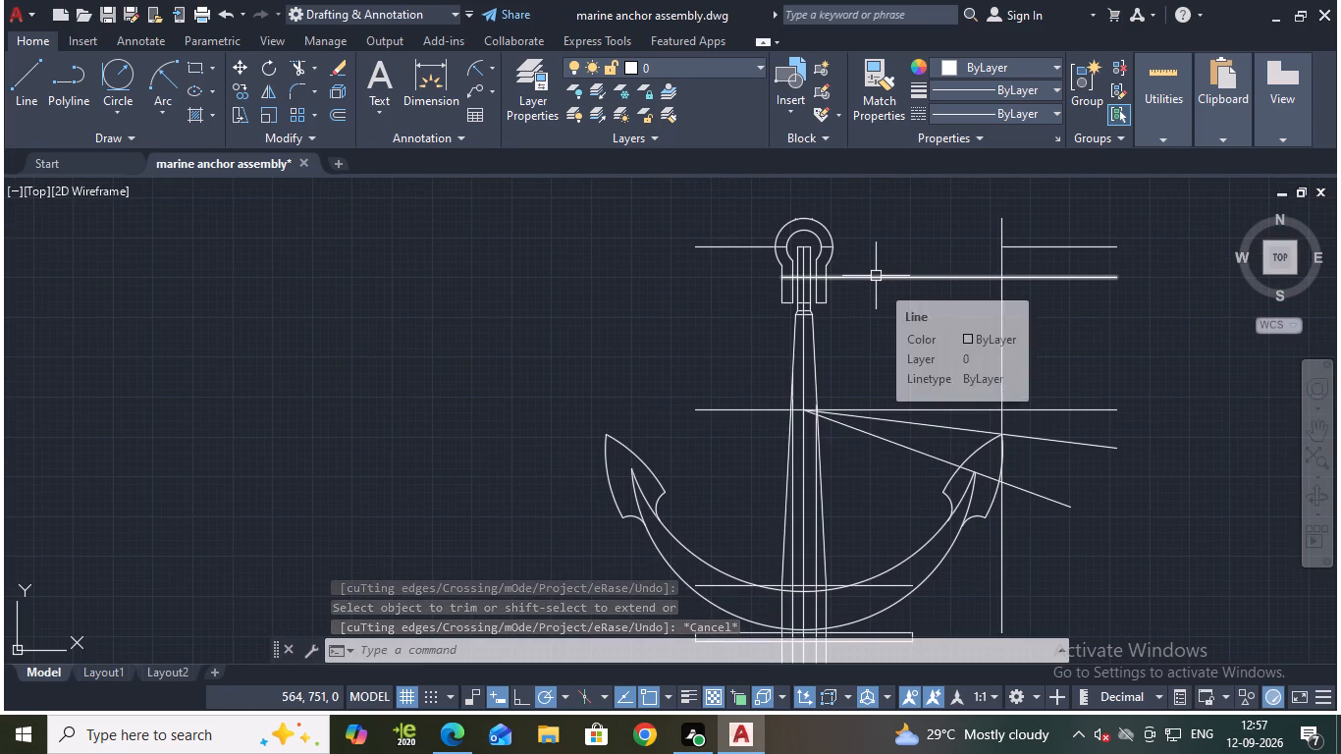
Save the drawing.
scroll(874, 328, up, 1)
middle_drag(878, 330, 918, 475)
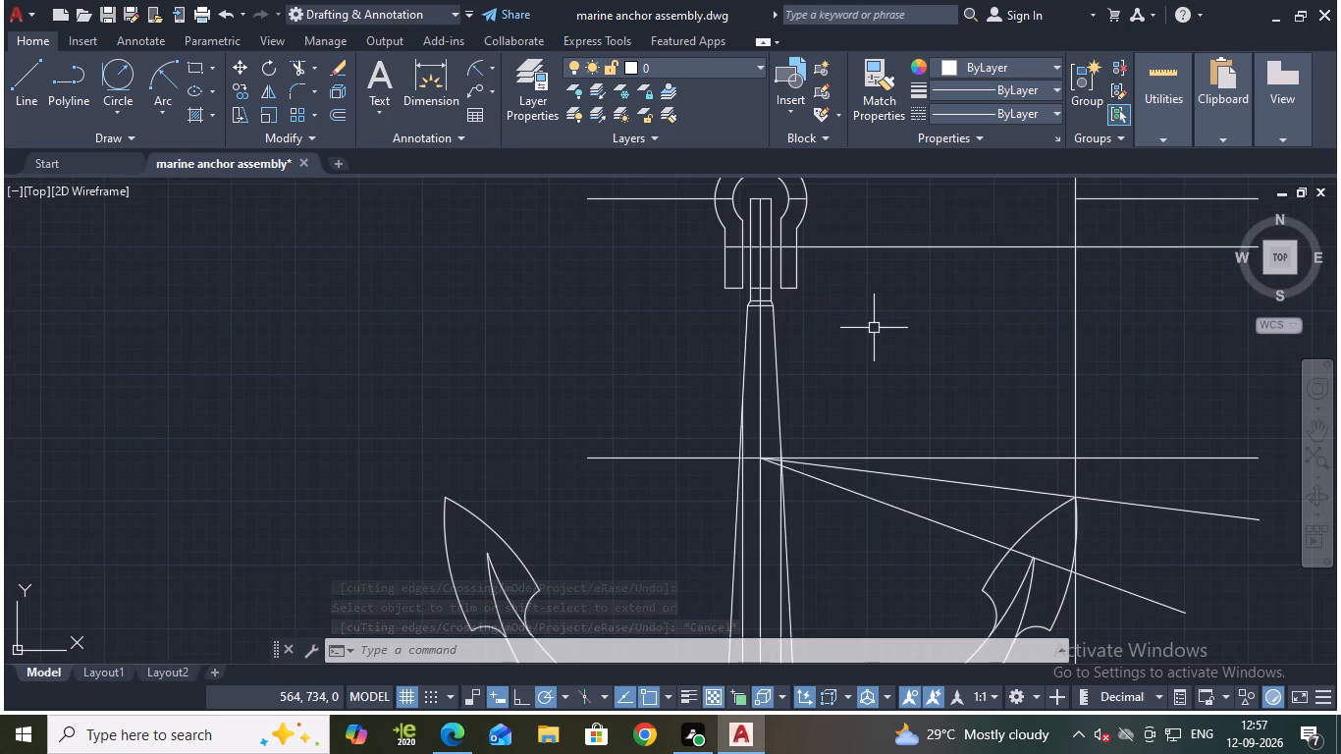
key(ctrl+s)
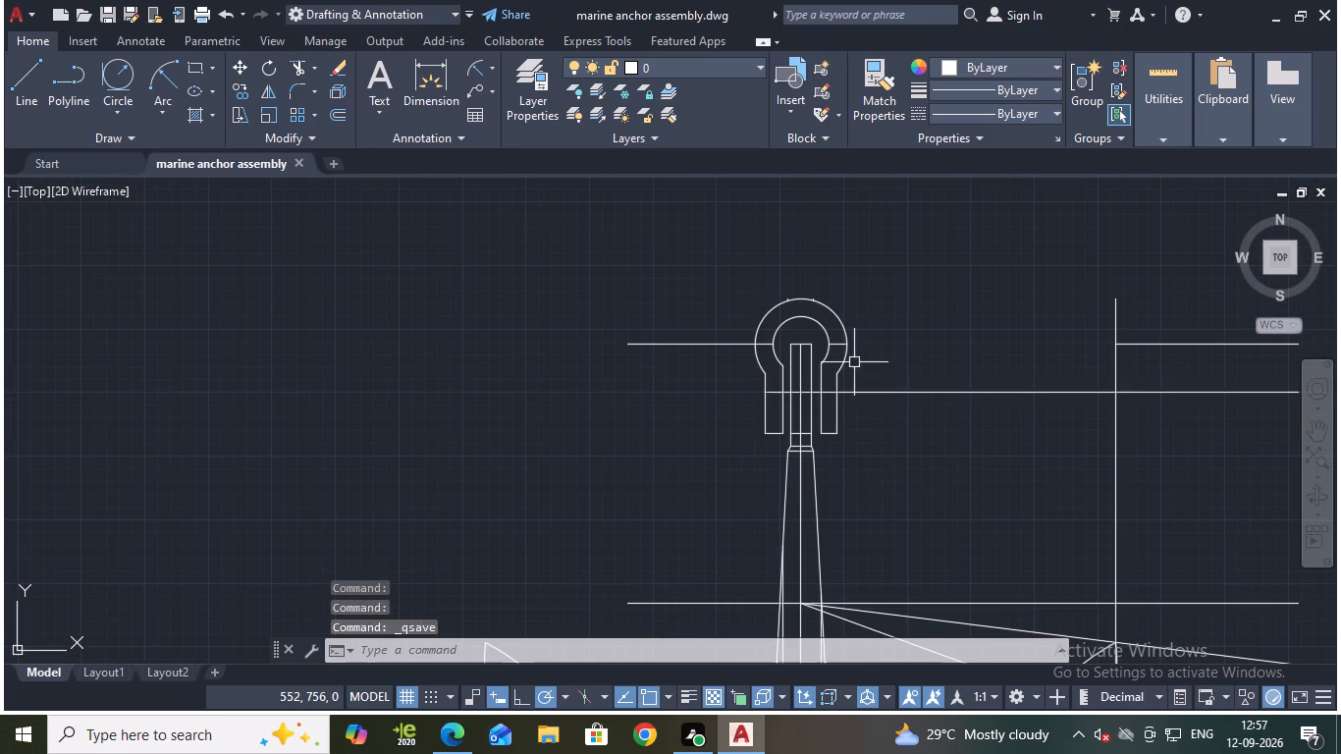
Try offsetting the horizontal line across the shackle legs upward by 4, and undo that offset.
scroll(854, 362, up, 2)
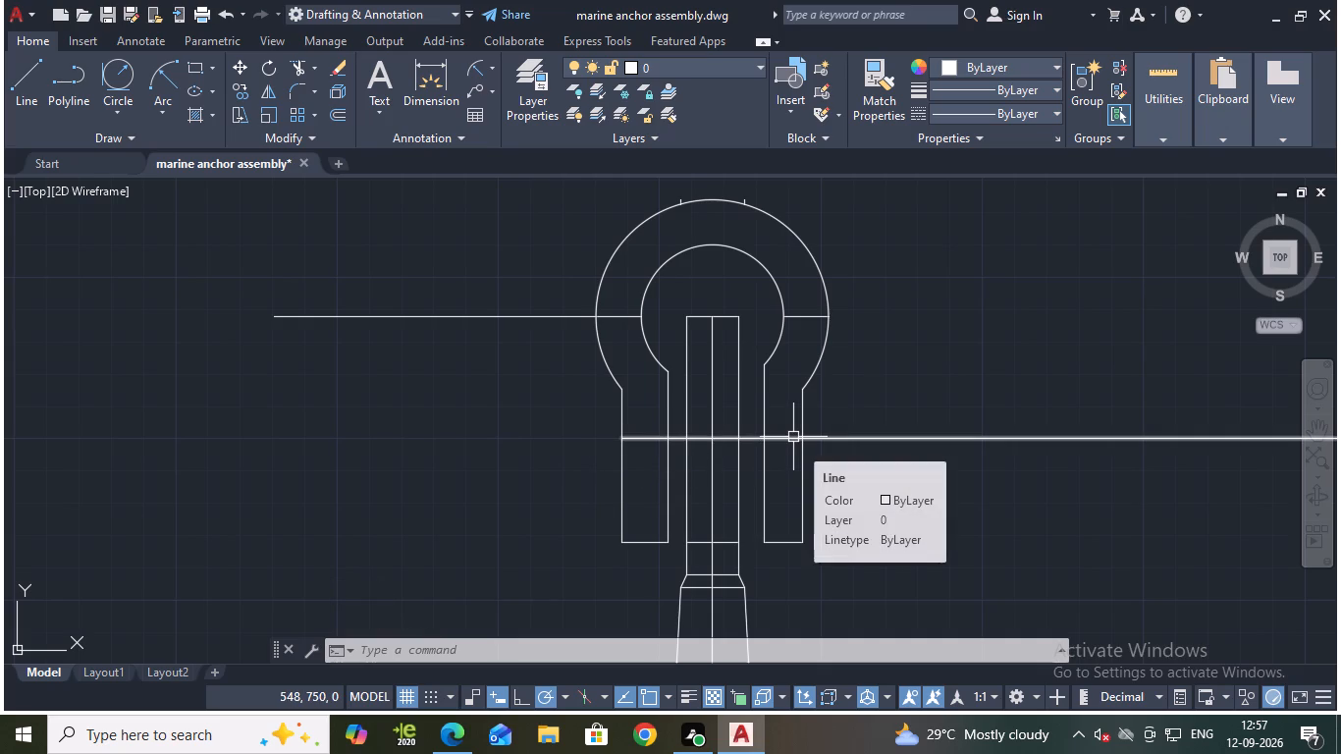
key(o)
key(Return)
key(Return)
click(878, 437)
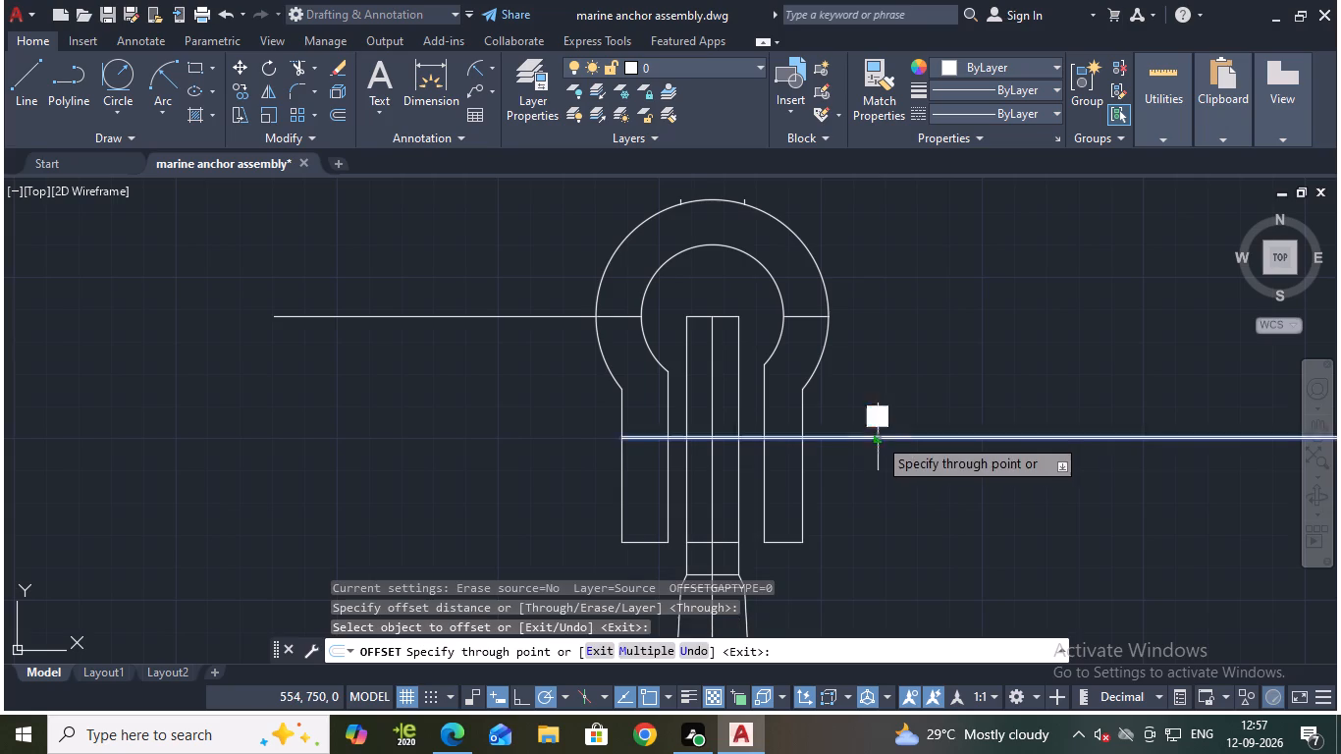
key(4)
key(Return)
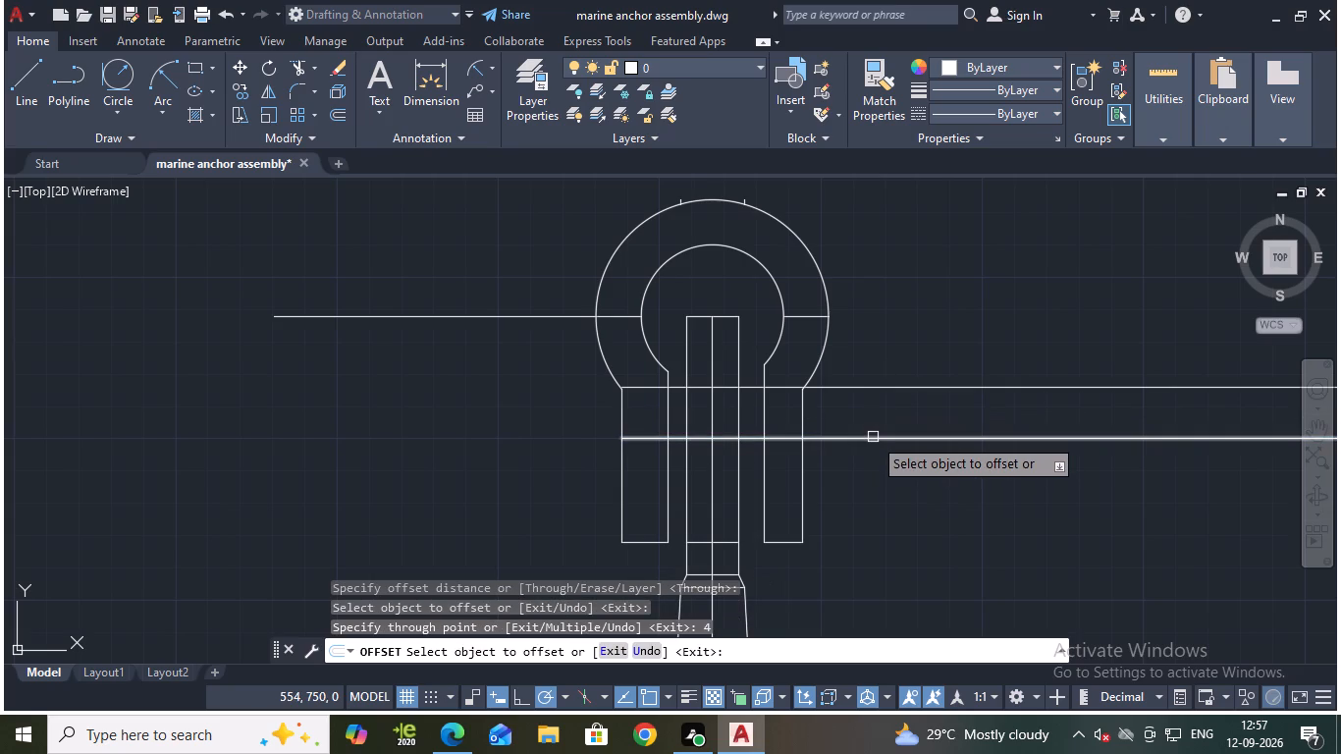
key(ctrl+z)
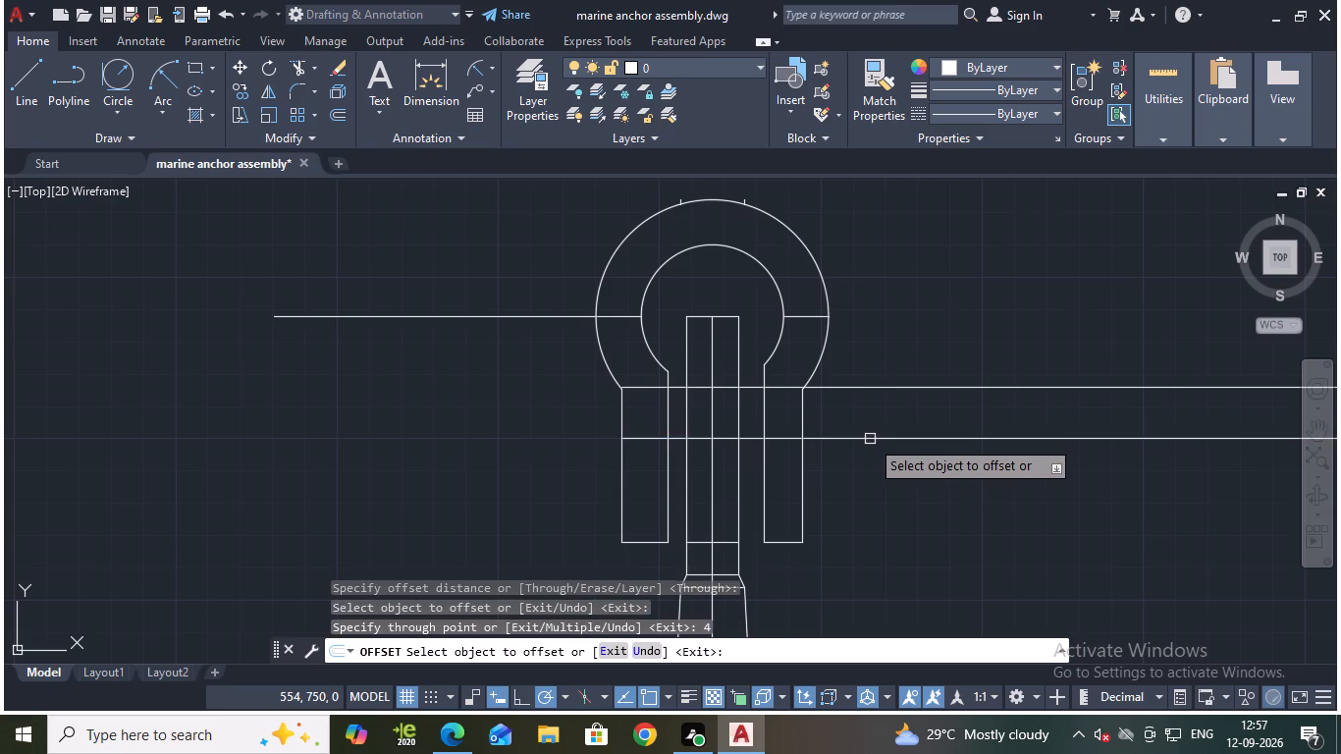
Offset the horizontal line across the shackle legs by 2 upward and by 2 downward.
click(872, 439)
key(2)
key(Return)
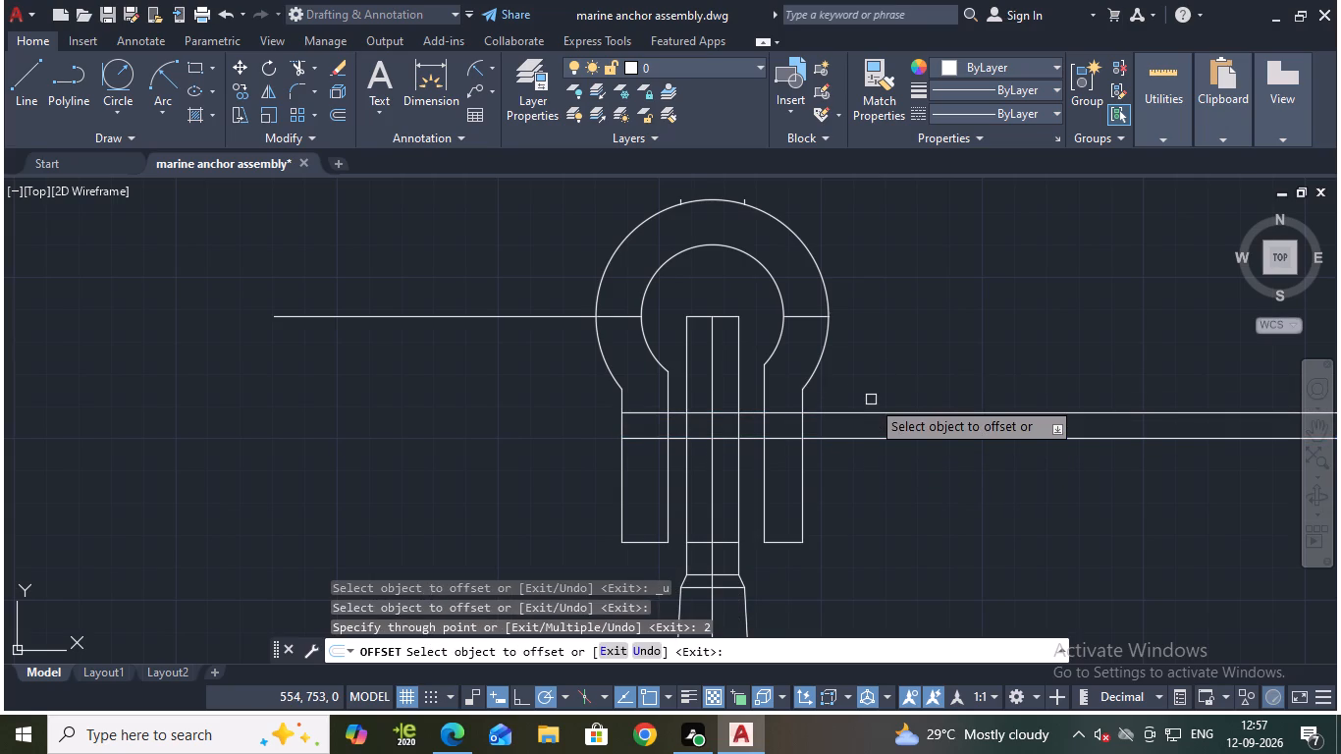
click(872, 441)
key(2)
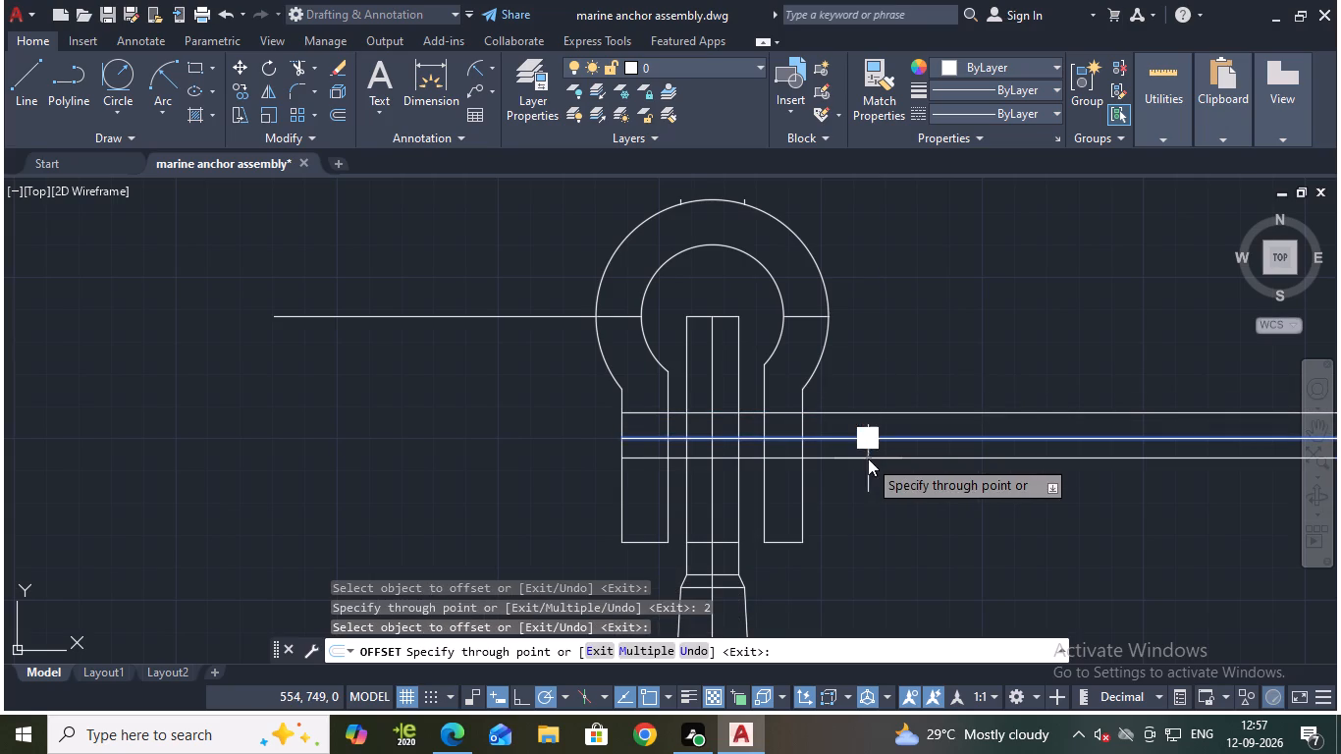
key(Return)
key(Escape)
Trim the three horizontal lines beyond the right leg, and the upper one inside both legs and inside the shank.
key(r)
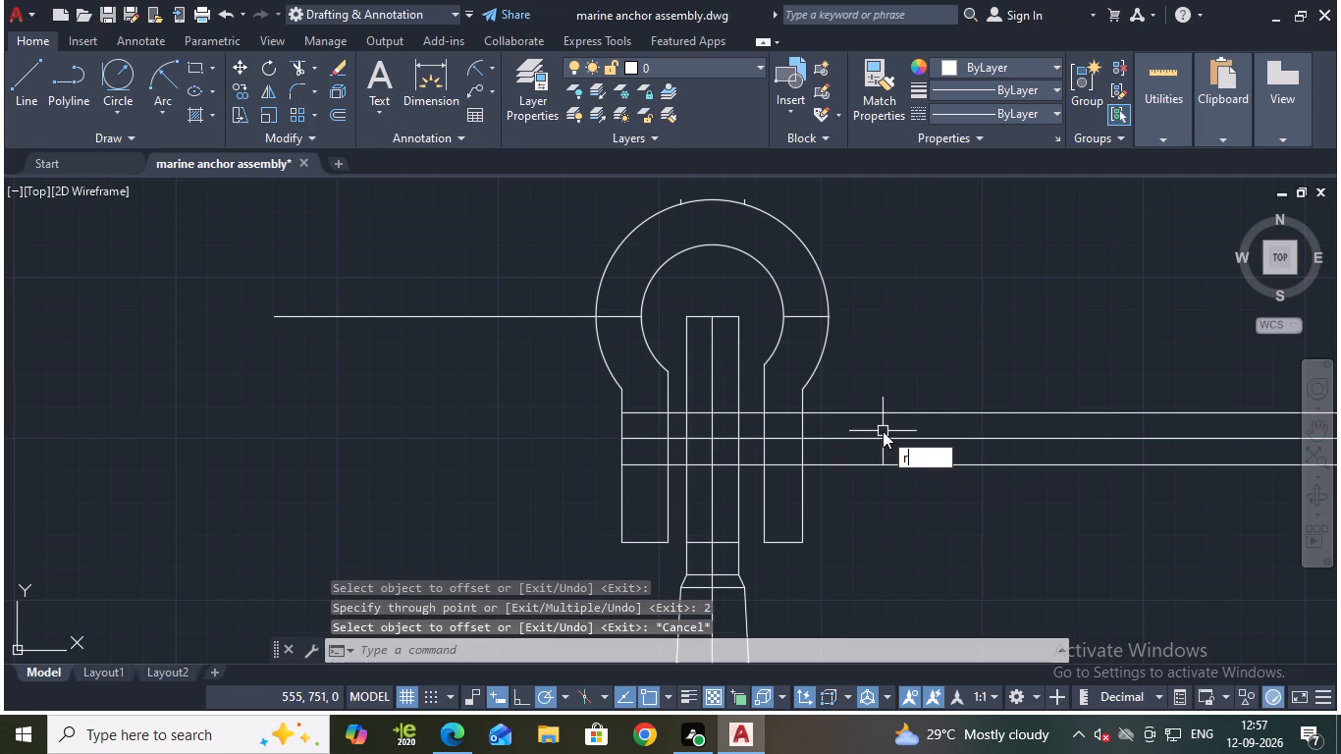
key(Escape)
text(tr)
key(Return)
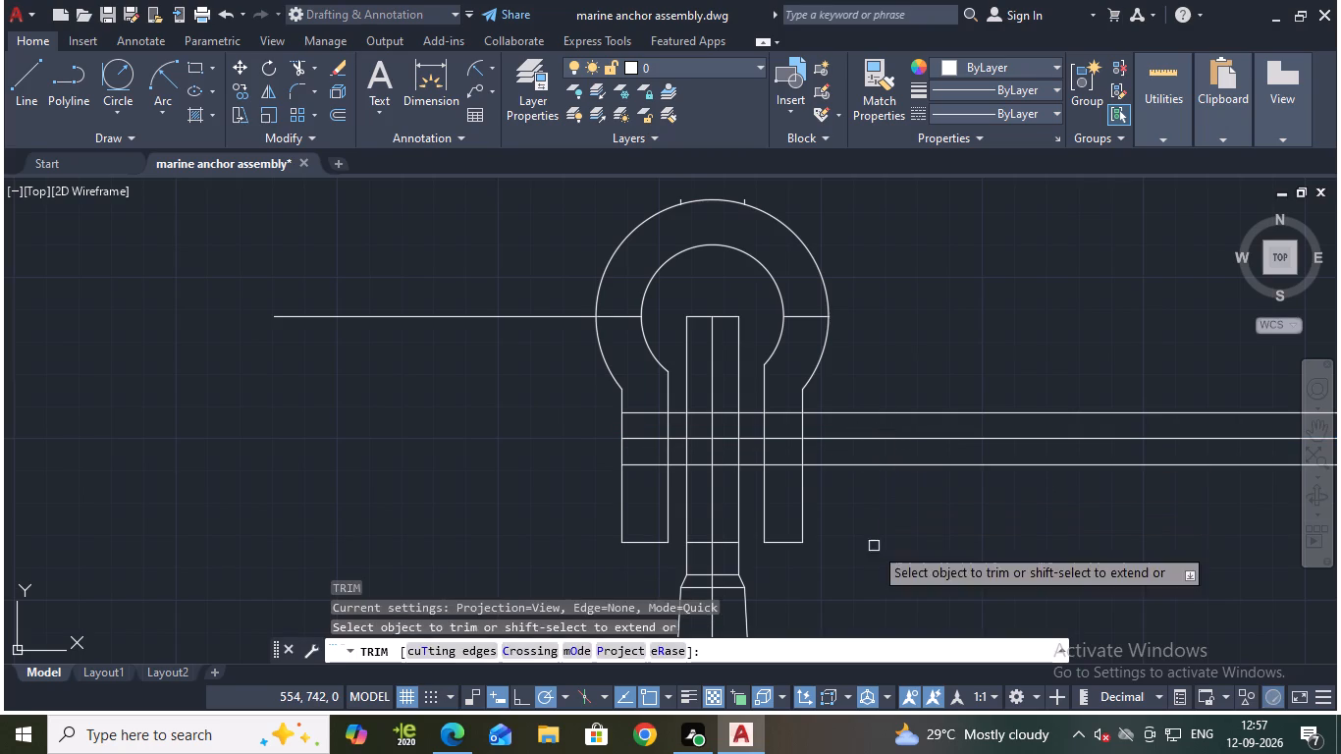
drag(874, 546, 883, 398)
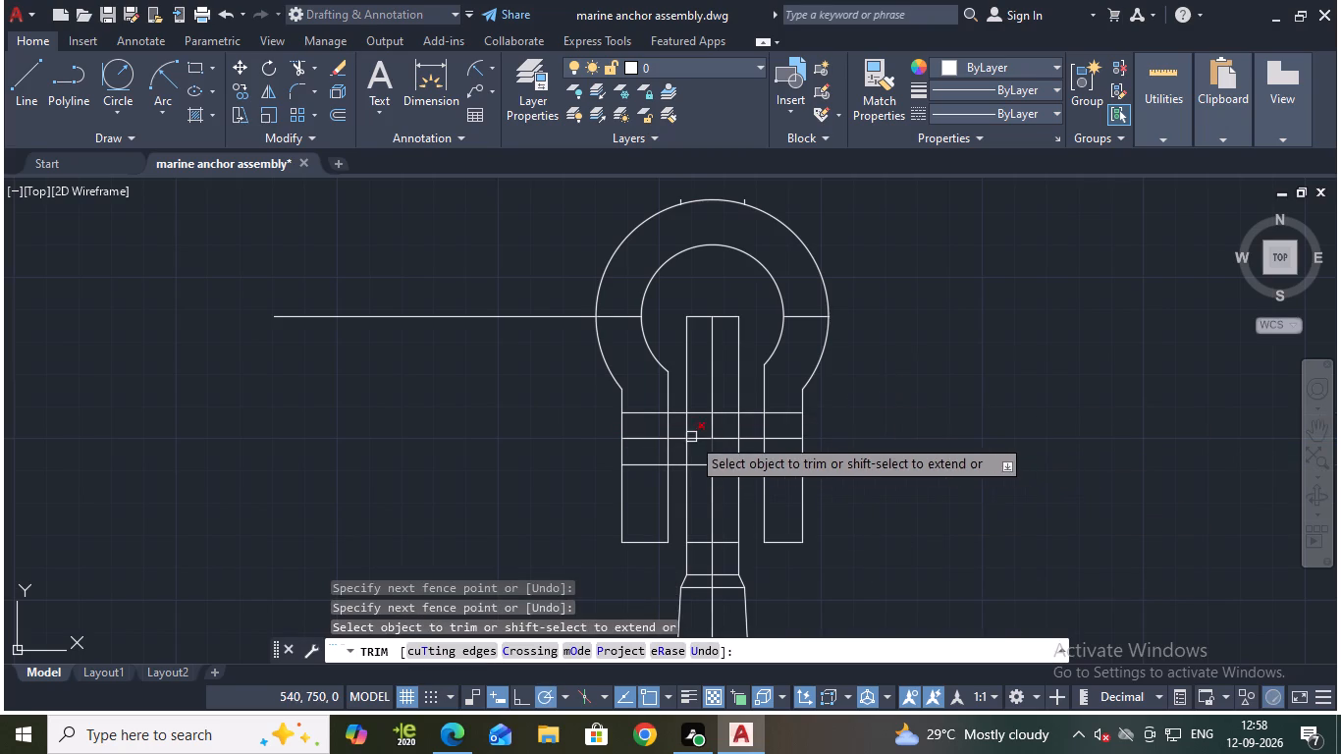
click(636, 417)
click(779, 415)
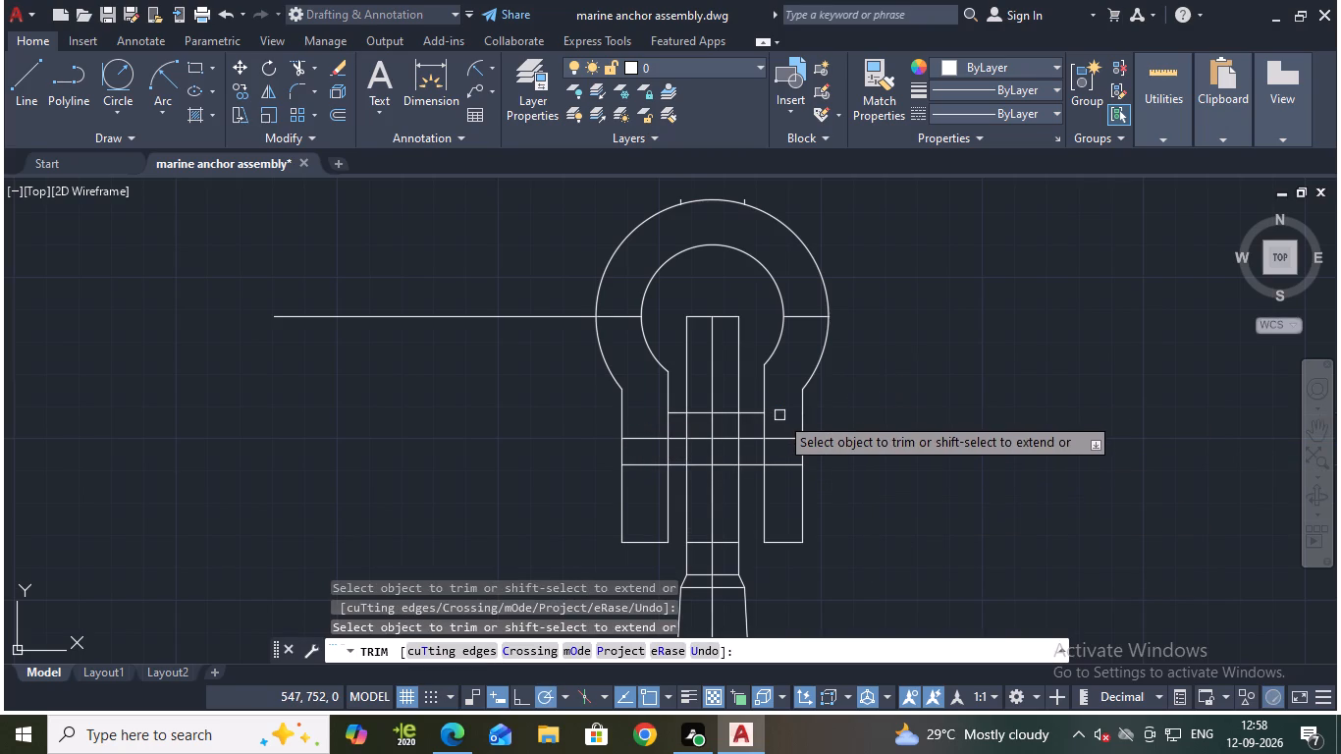
click(724, 410)
click(702, 415)
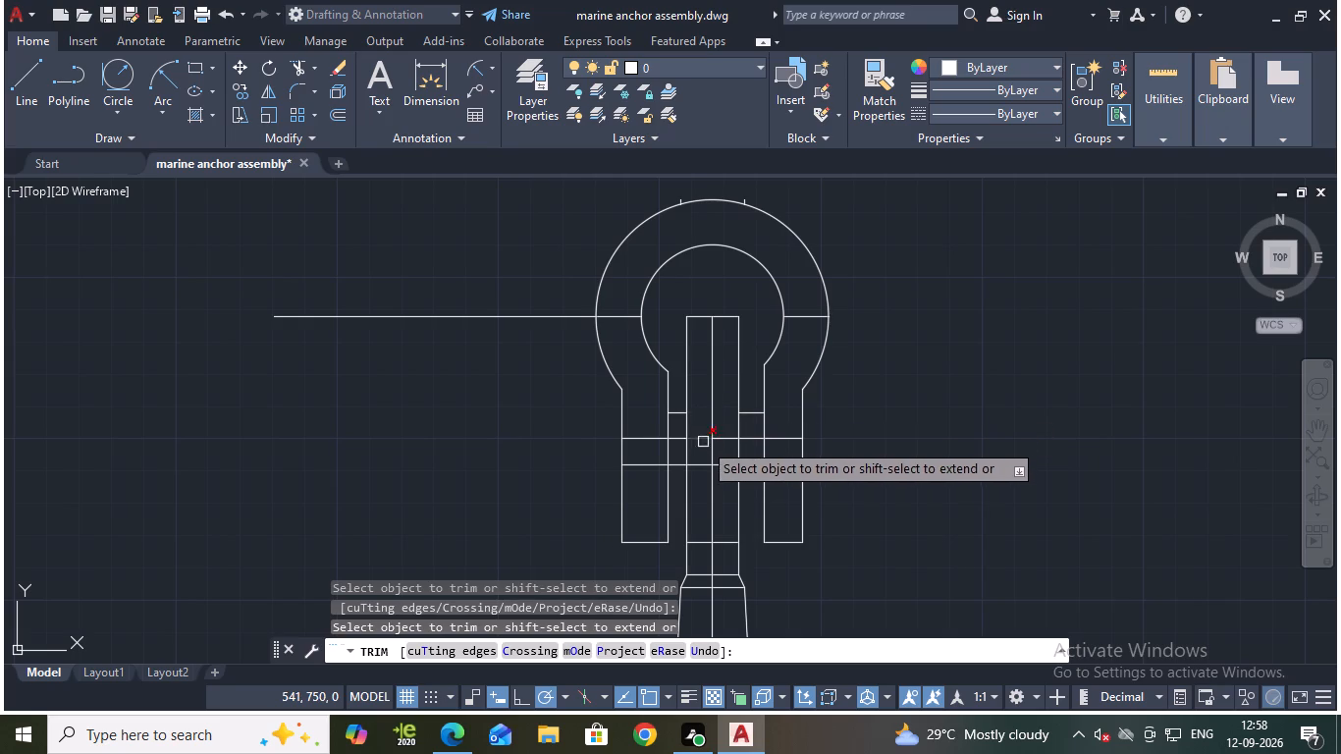
Trim the middle horizontal line inside the left leg, and the lower one inside both legs and inside the shank.
click(651, 441)
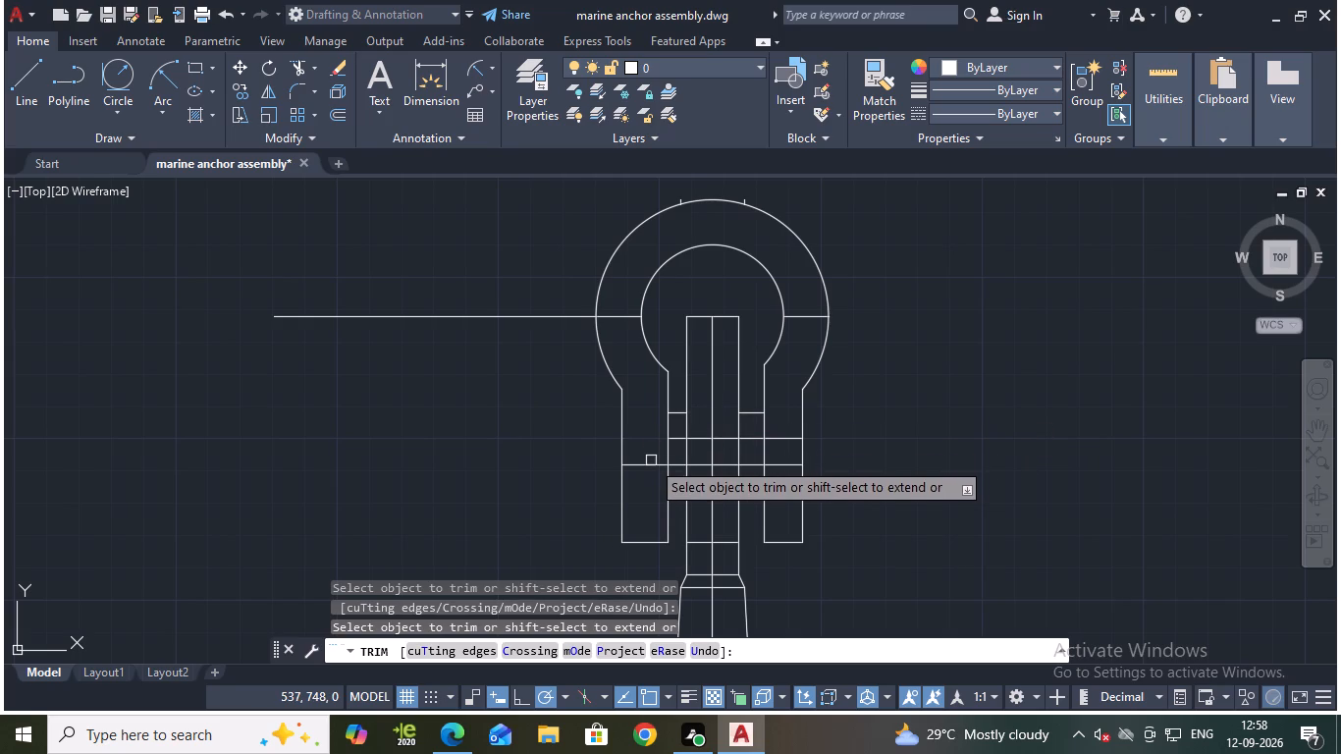
click(650, 472)
double_click(649, 465)
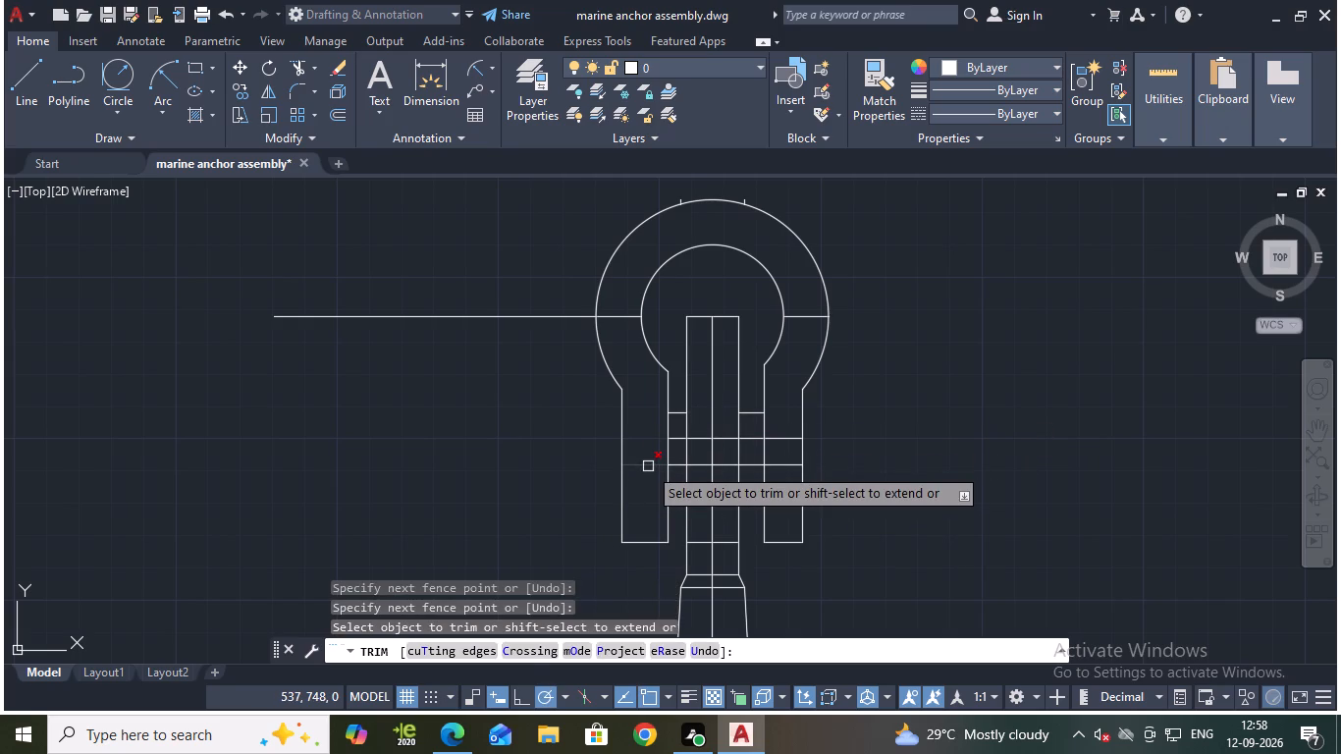
click(634, 465)
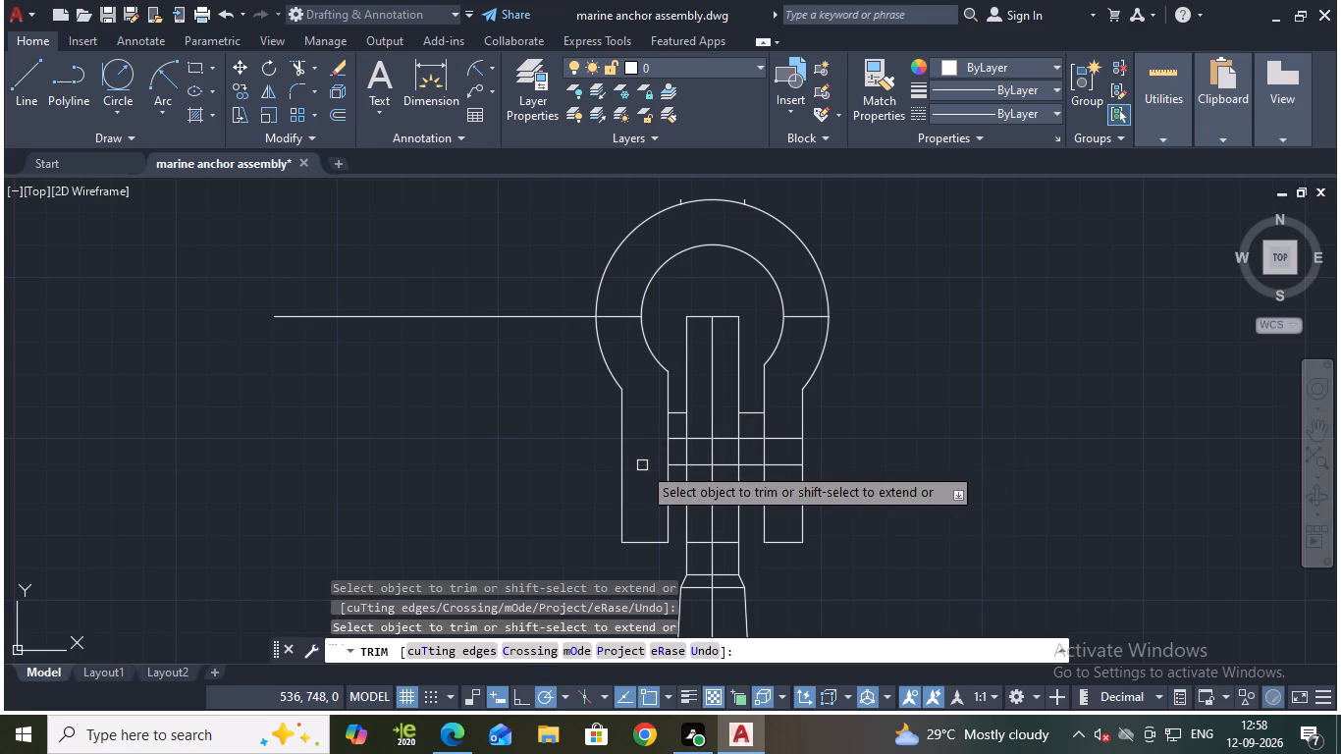
click(719, 466)
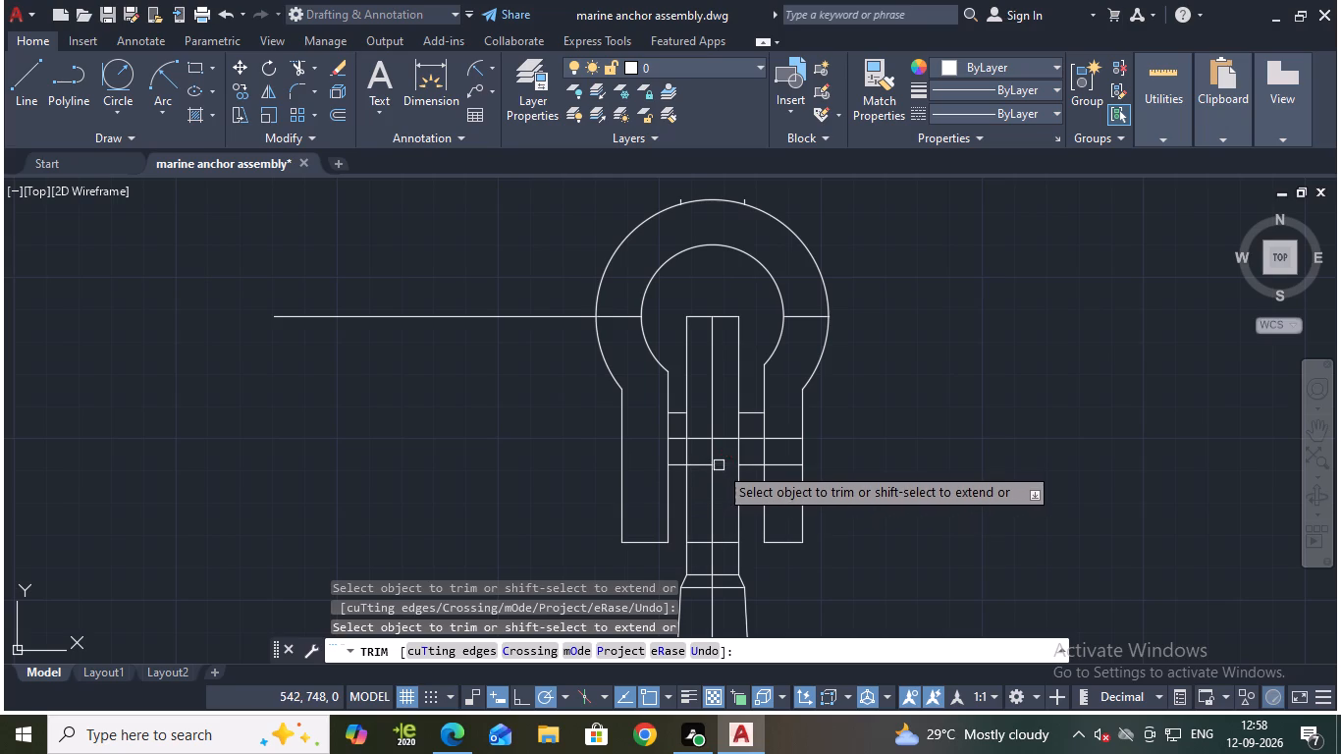
click(702, 465)
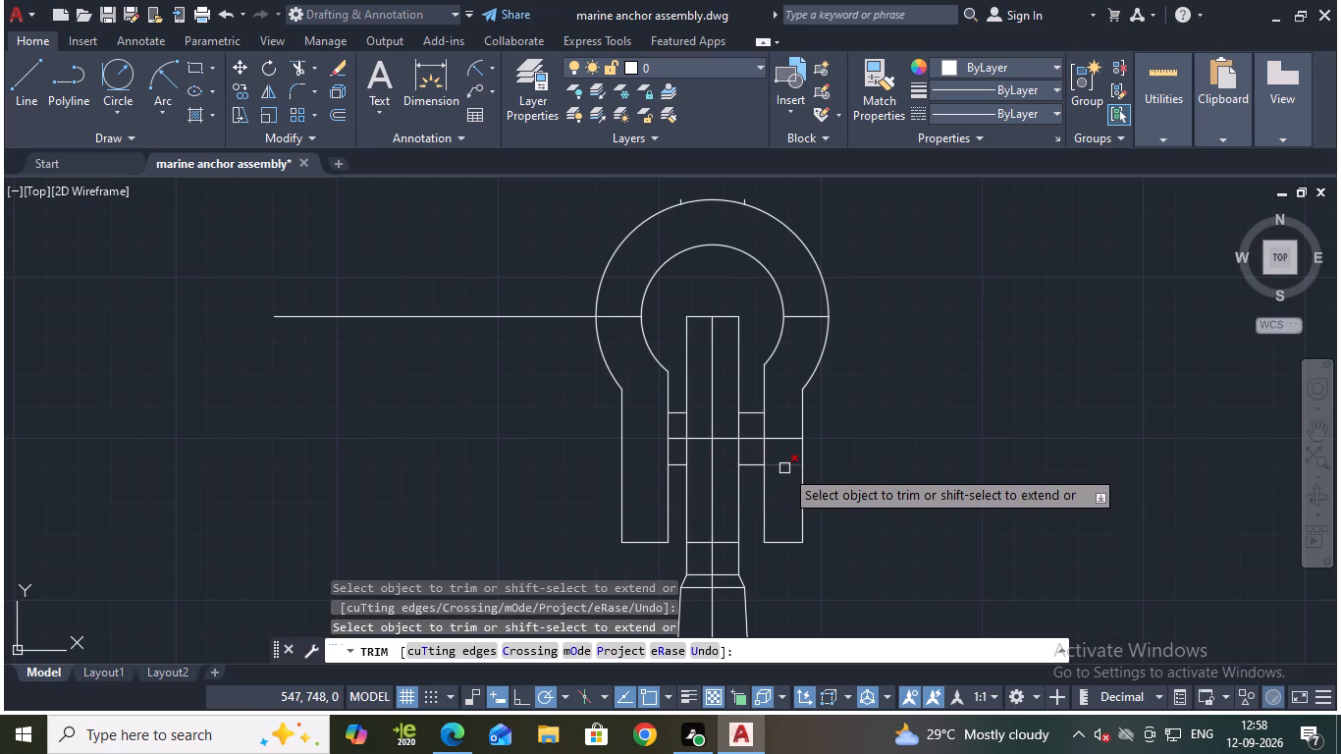
click(784, 468)
scroll(831, 427, up, 1)
key(Escape)
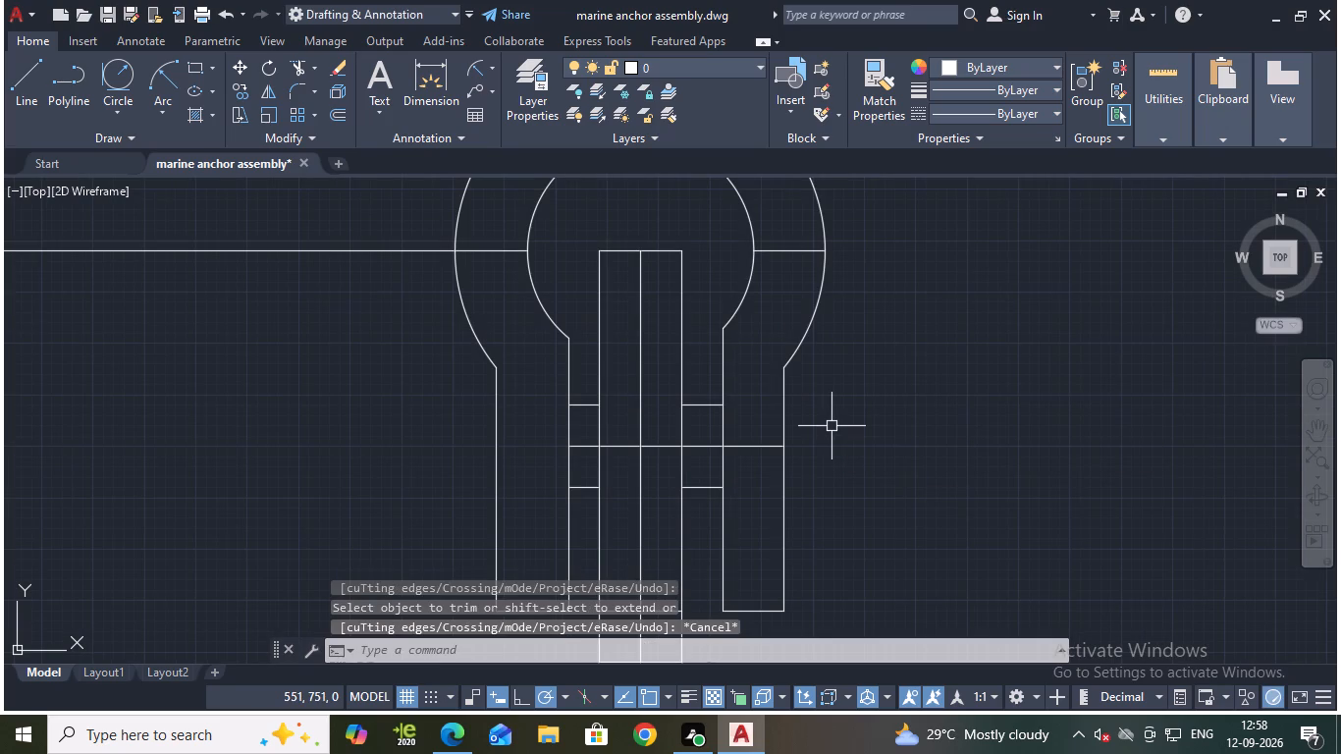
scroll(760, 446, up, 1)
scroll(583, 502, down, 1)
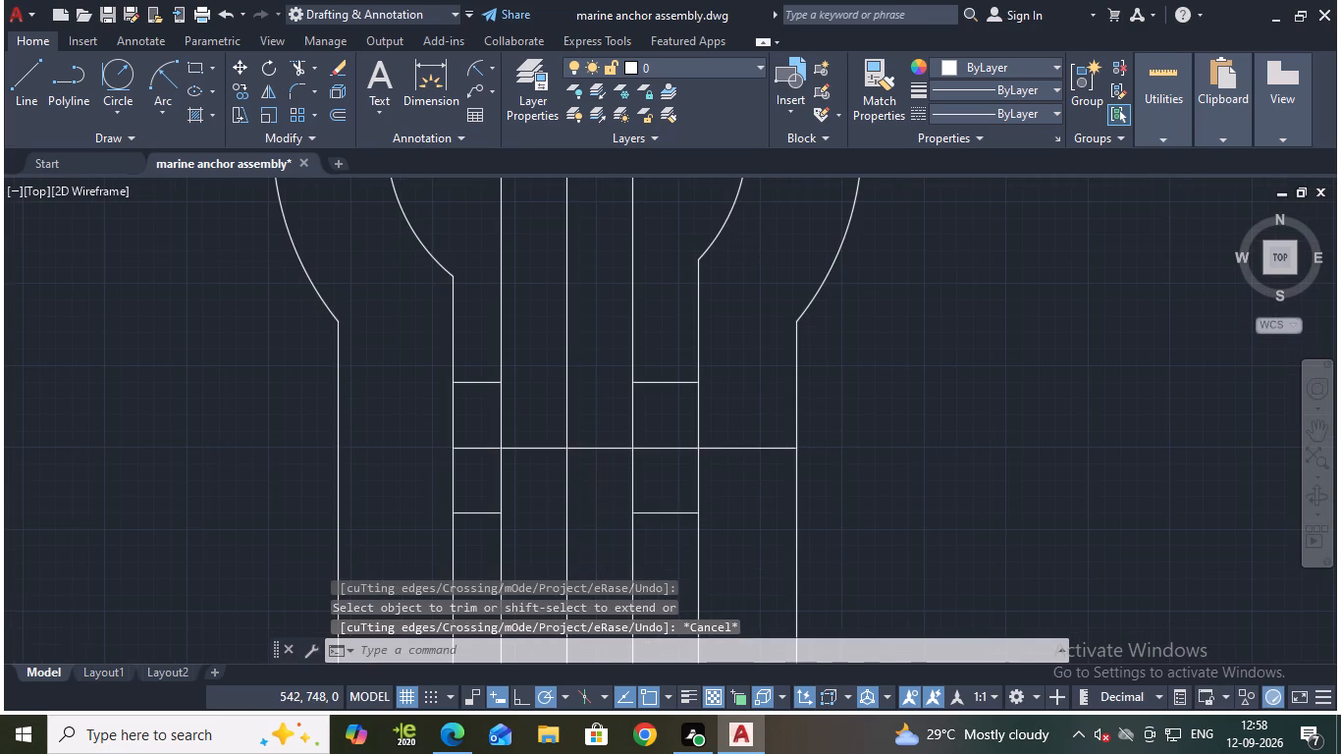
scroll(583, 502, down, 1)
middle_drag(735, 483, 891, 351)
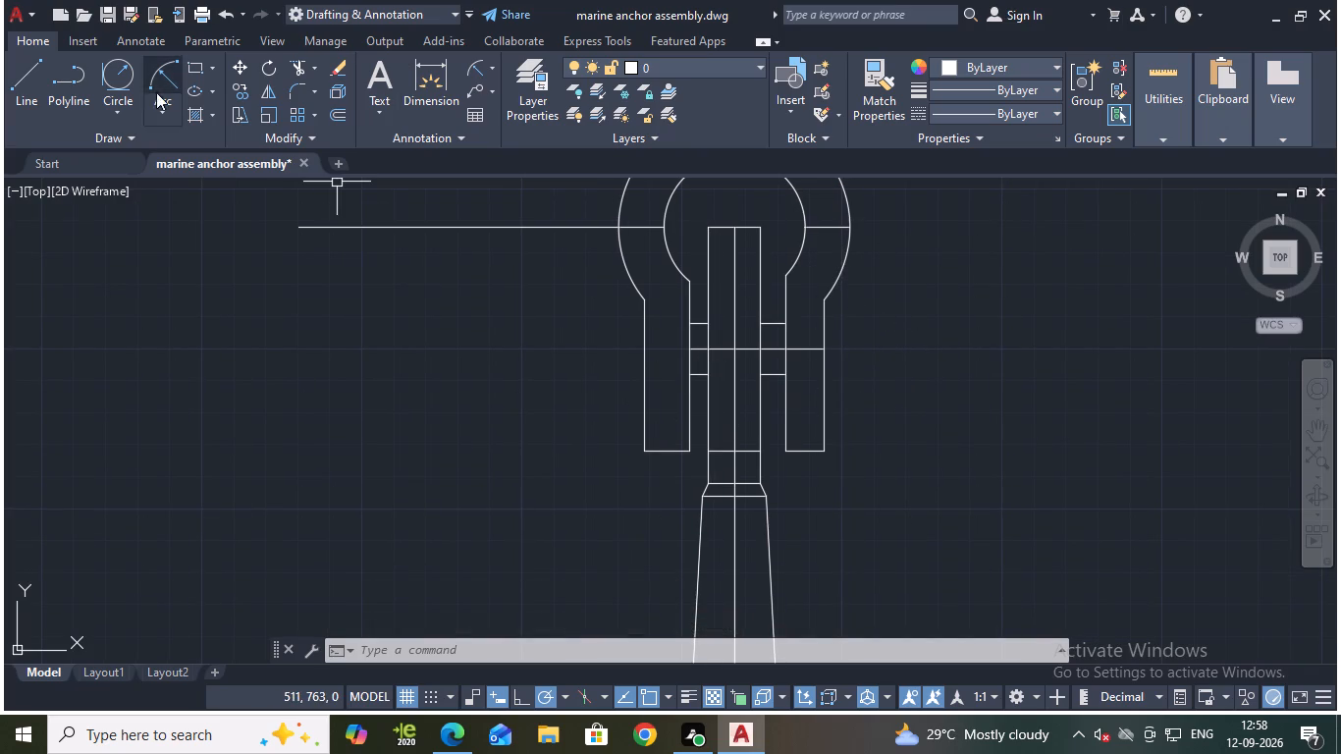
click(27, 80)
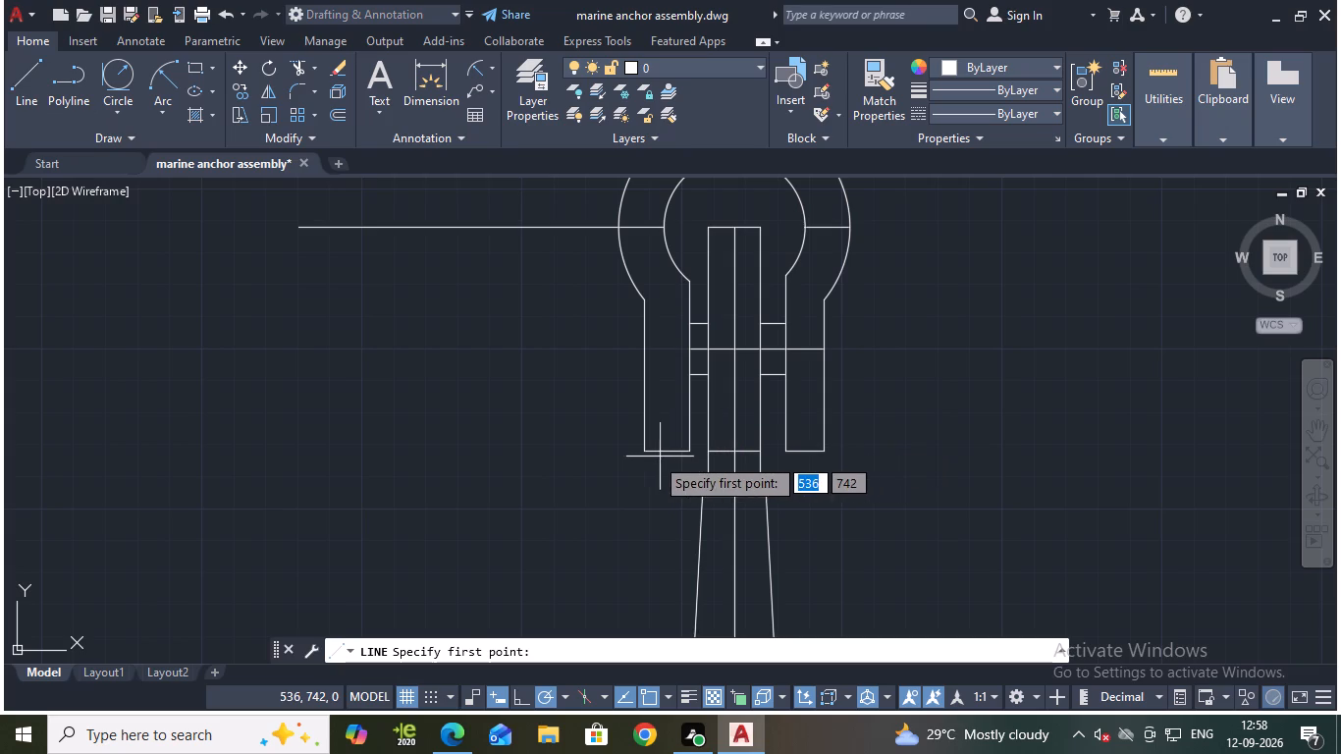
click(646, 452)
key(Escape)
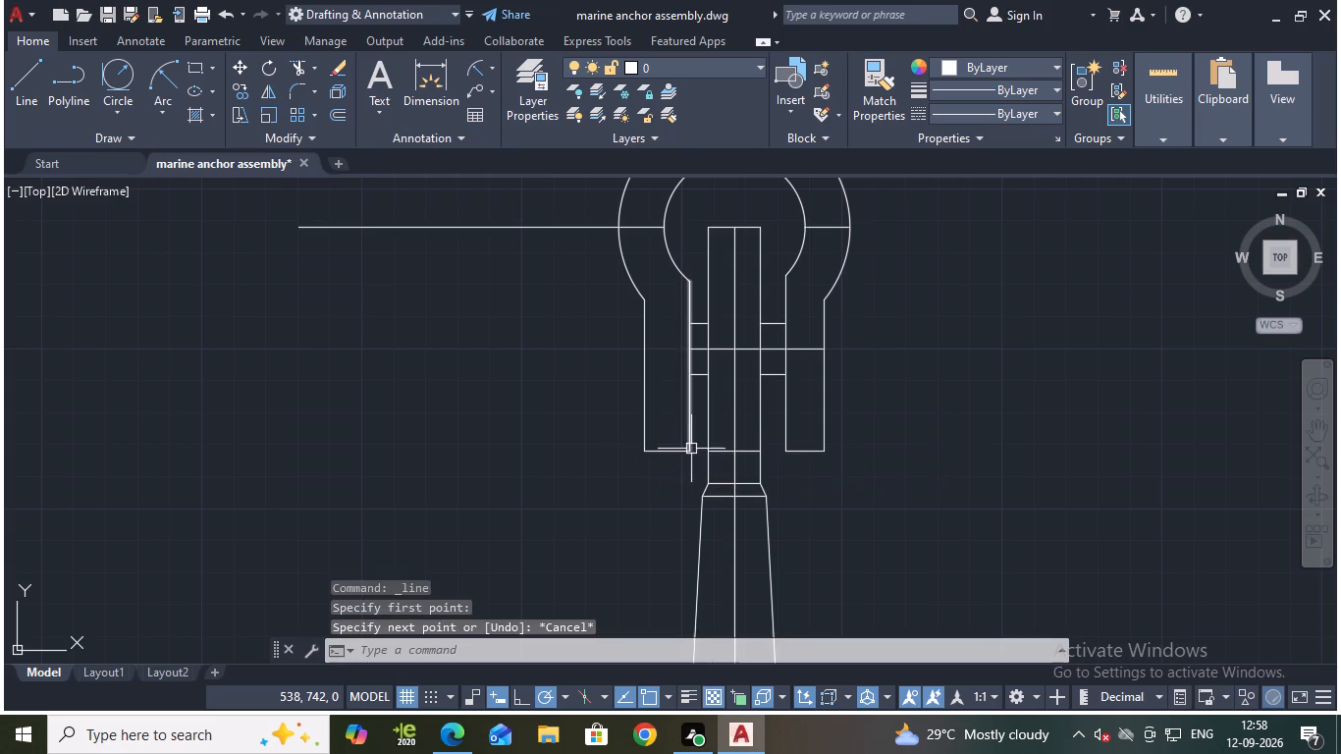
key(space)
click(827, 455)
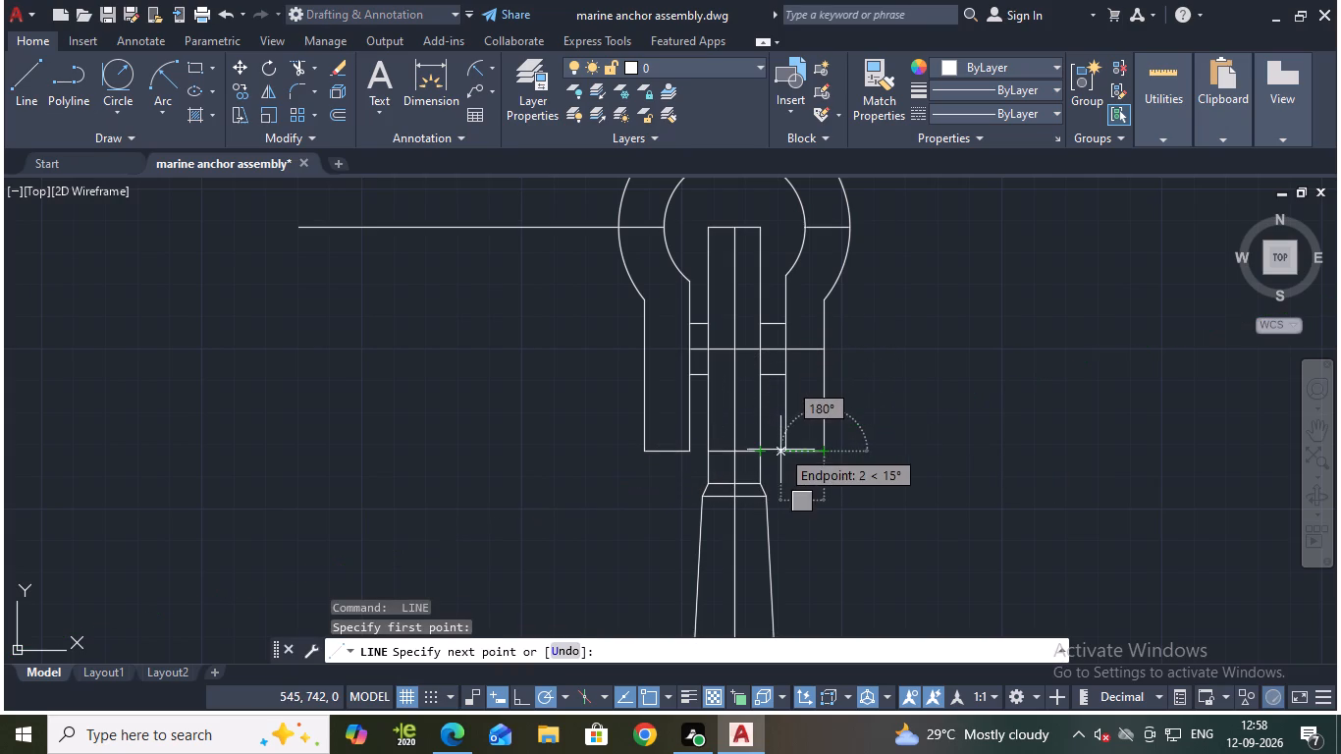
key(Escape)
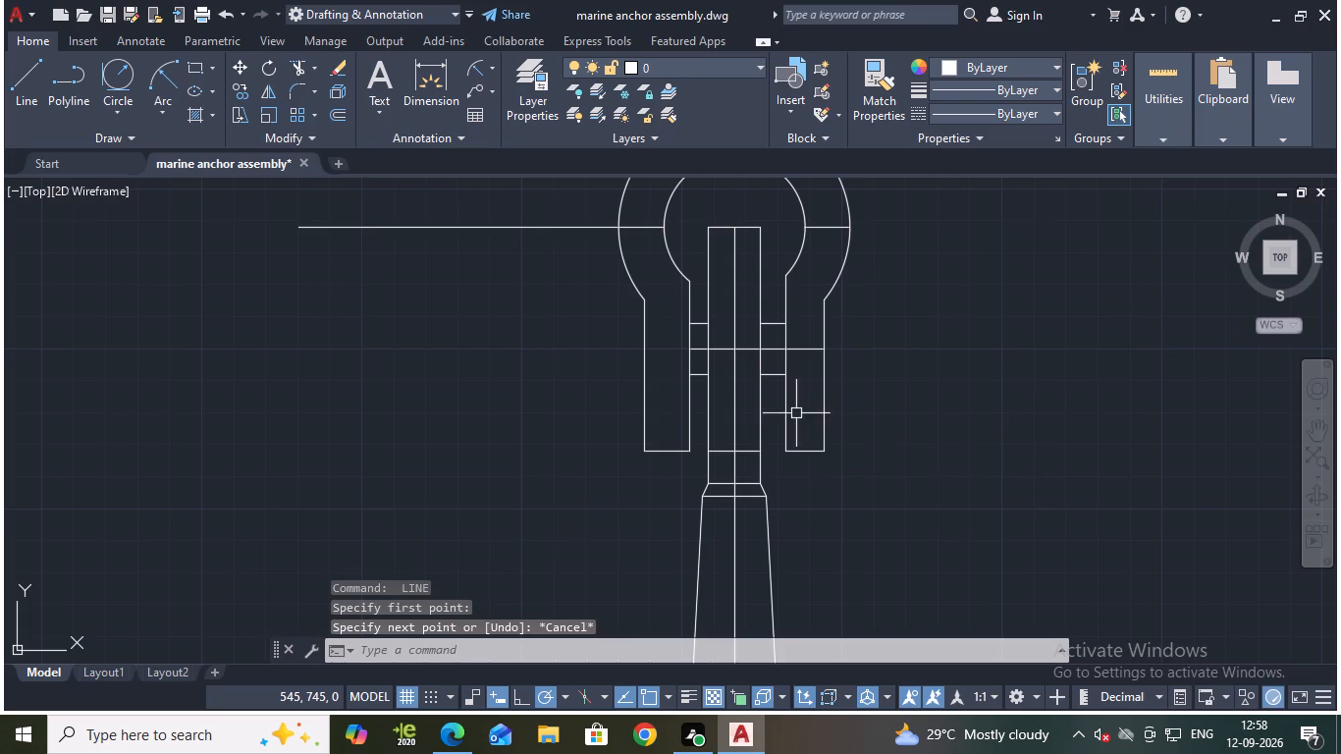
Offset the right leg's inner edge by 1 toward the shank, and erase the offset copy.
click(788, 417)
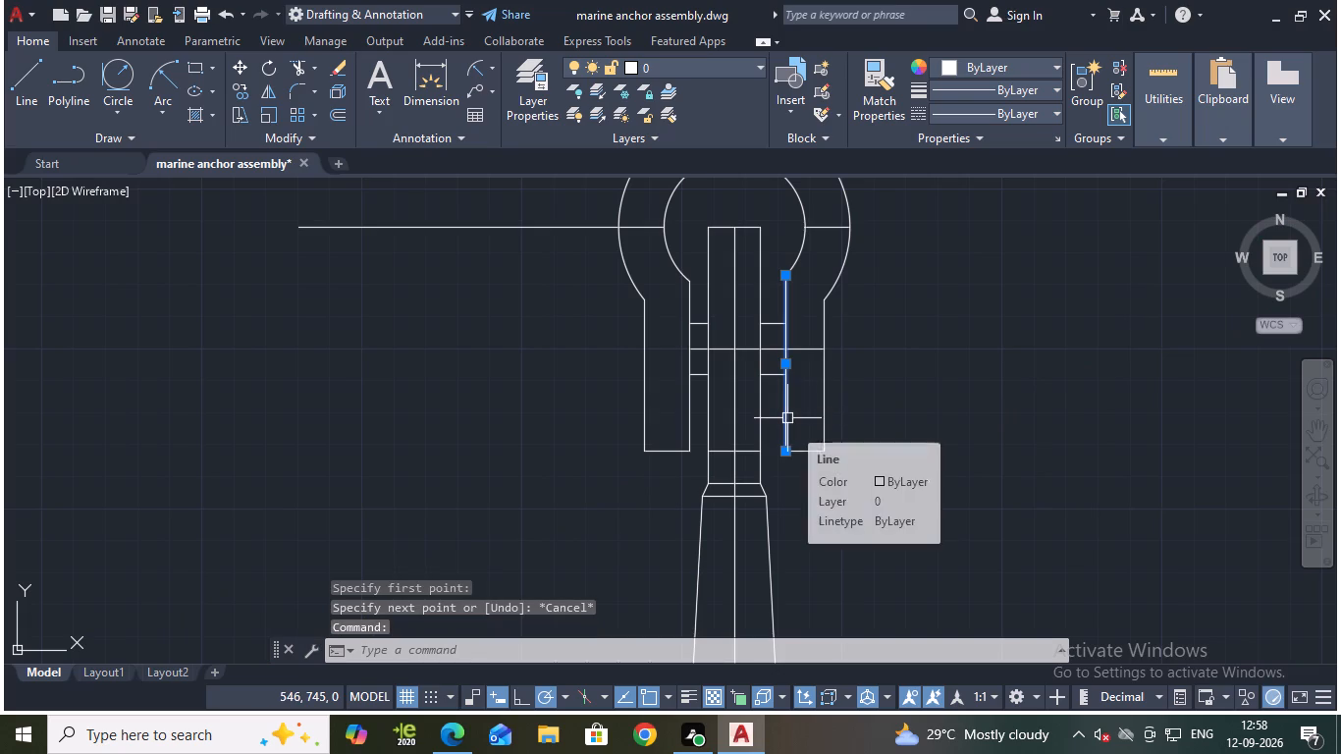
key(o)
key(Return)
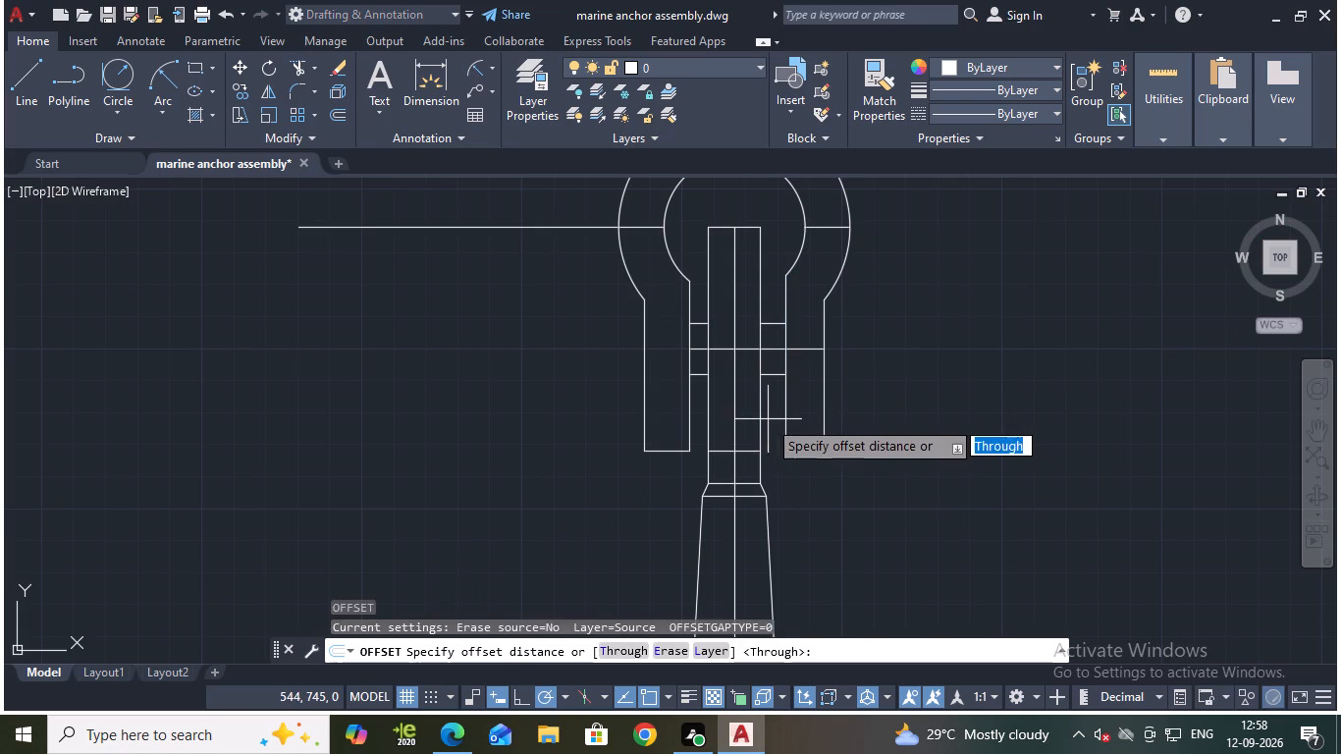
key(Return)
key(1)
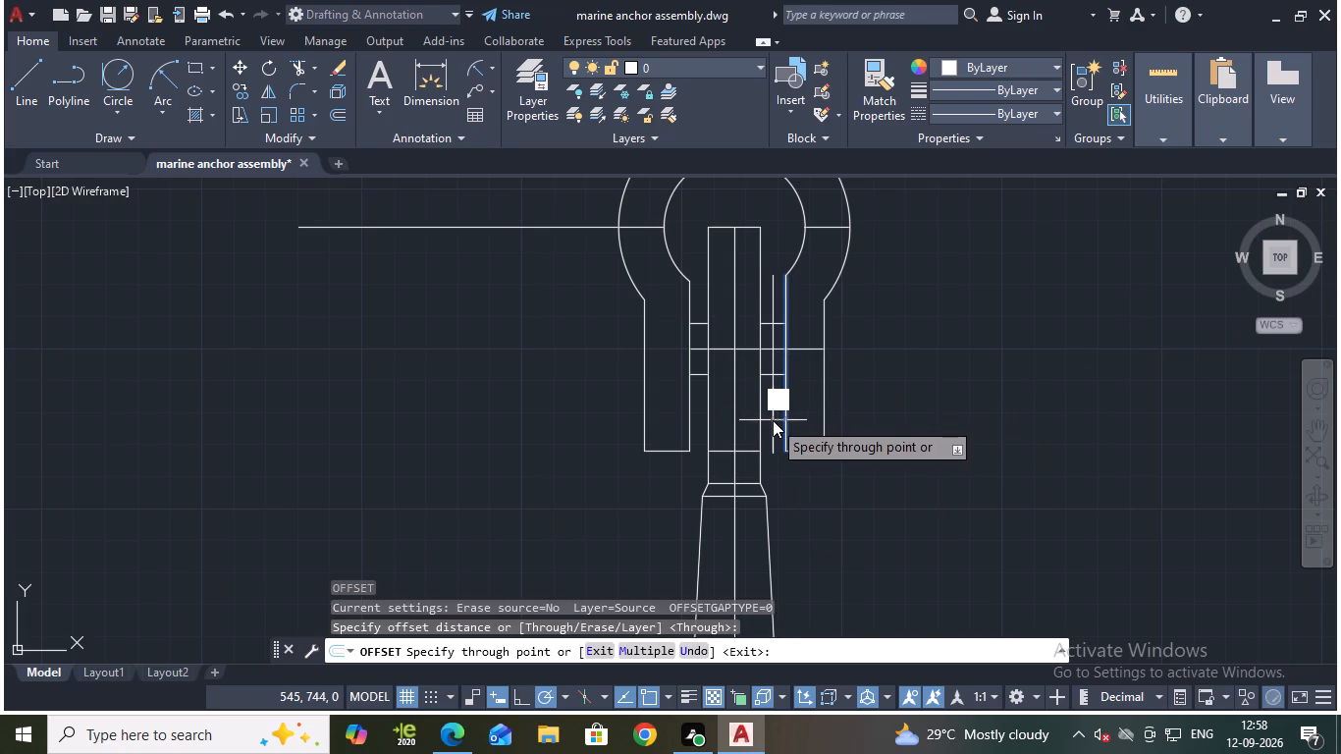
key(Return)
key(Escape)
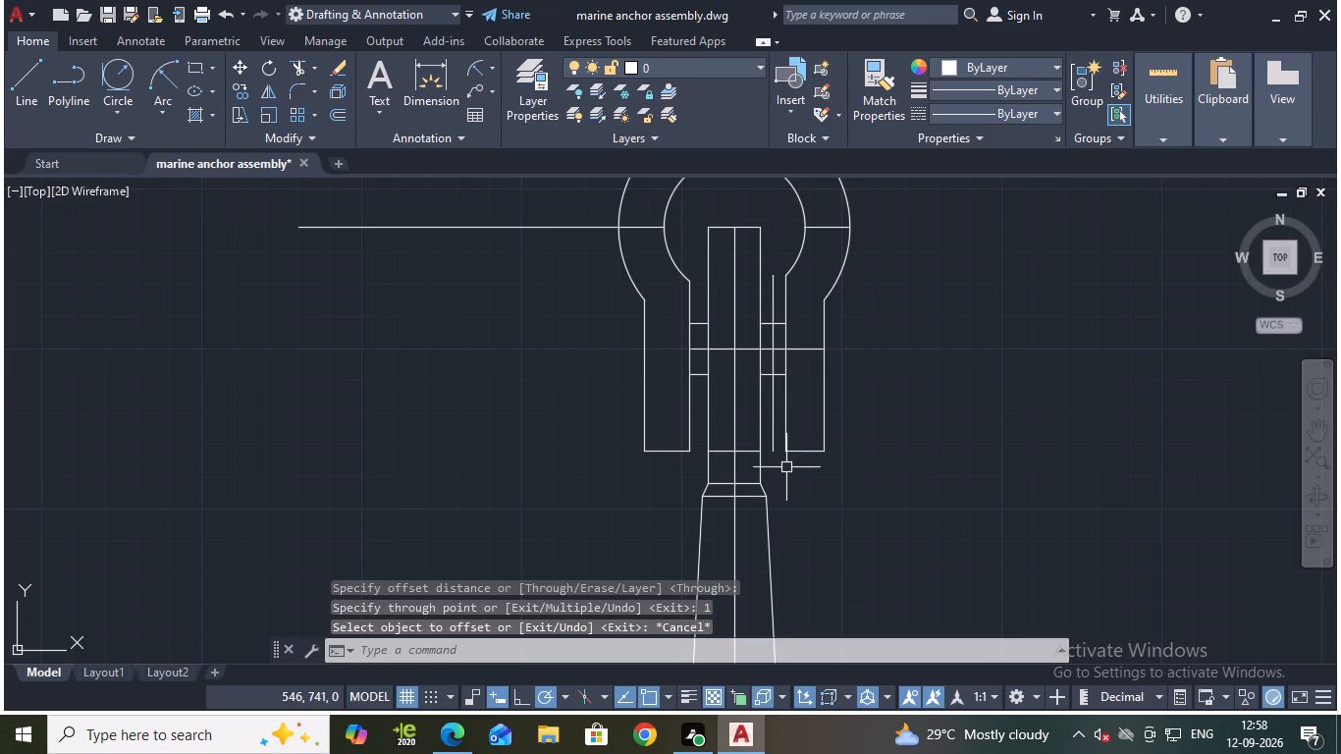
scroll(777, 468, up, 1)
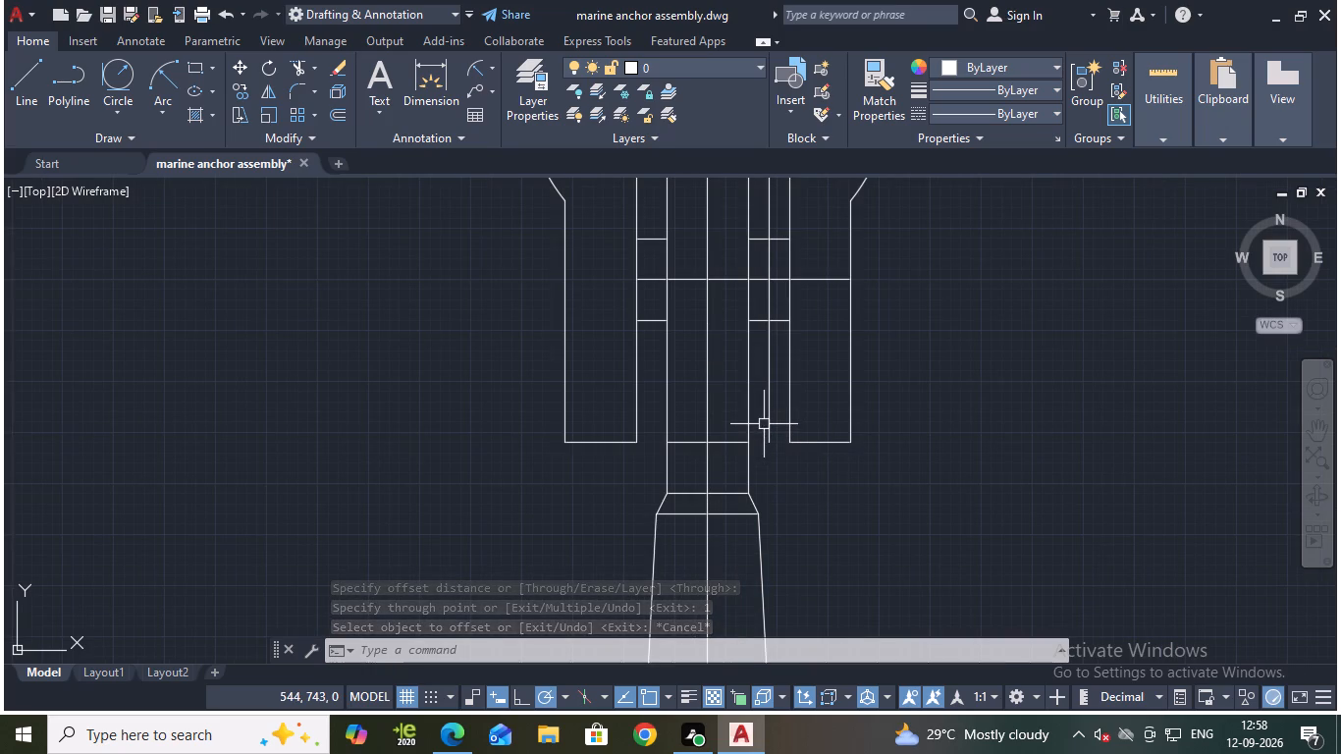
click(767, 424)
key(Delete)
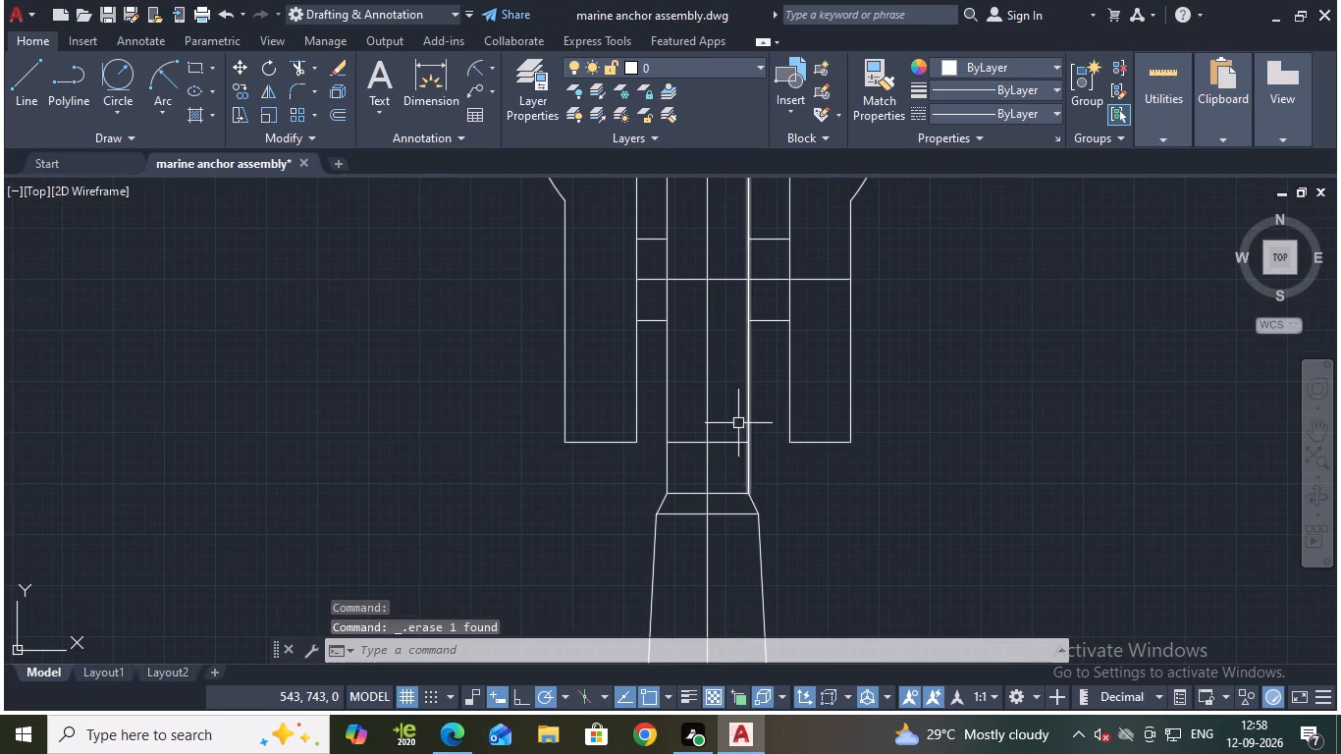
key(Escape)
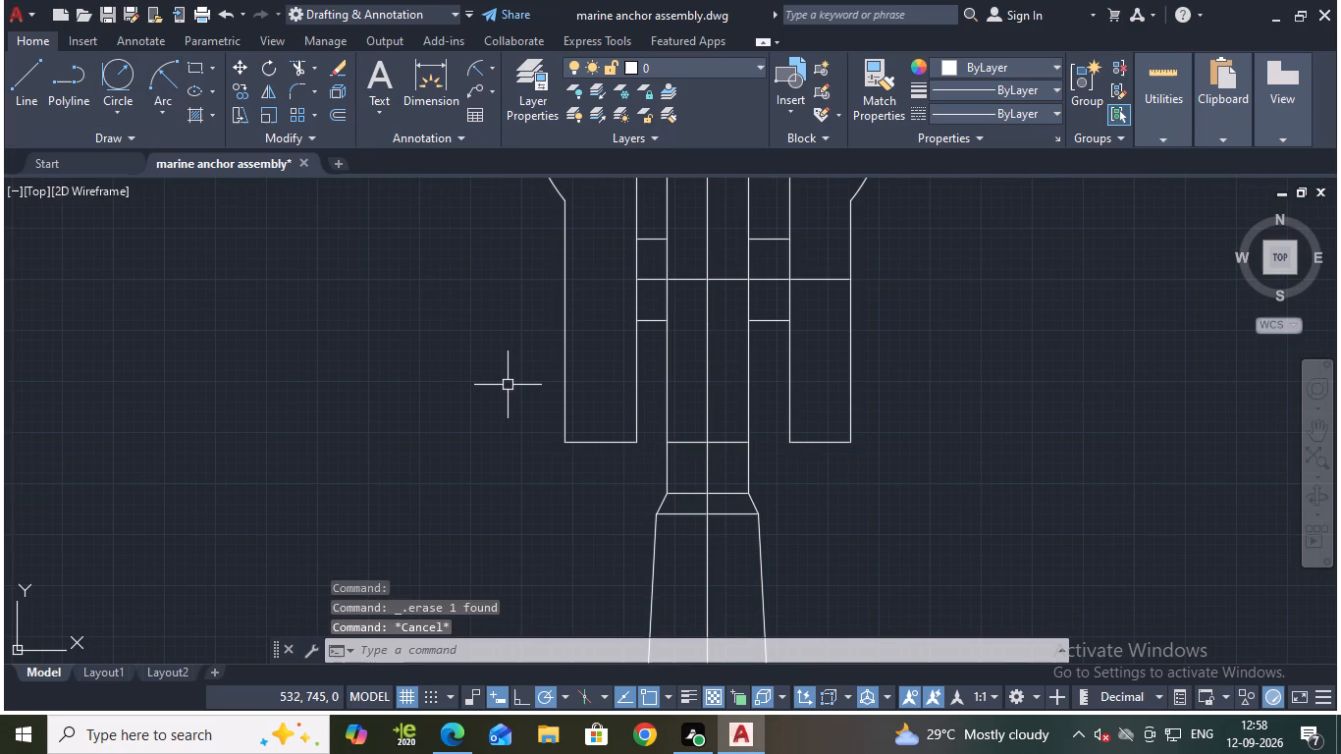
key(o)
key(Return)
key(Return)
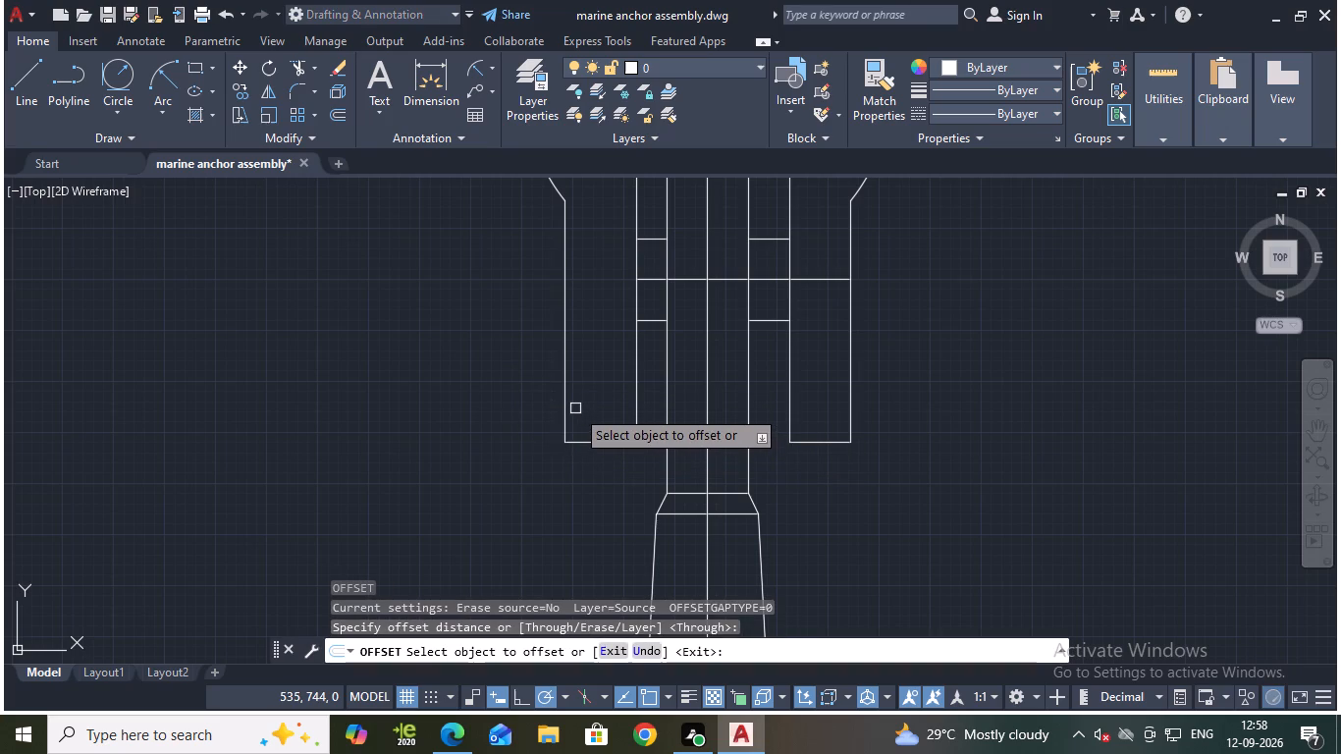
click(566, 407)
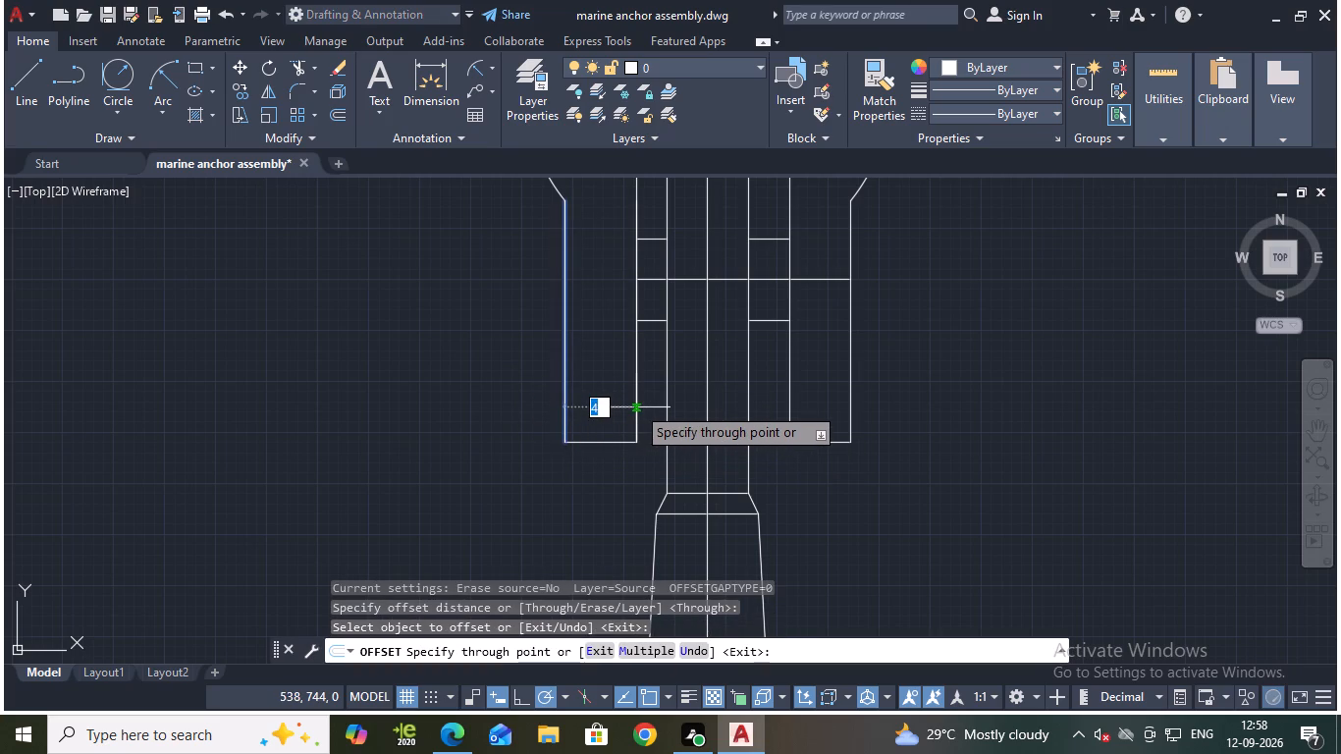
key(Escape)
Offset the right shackle leg's outer edge by 4 toward the shank.
key(o)
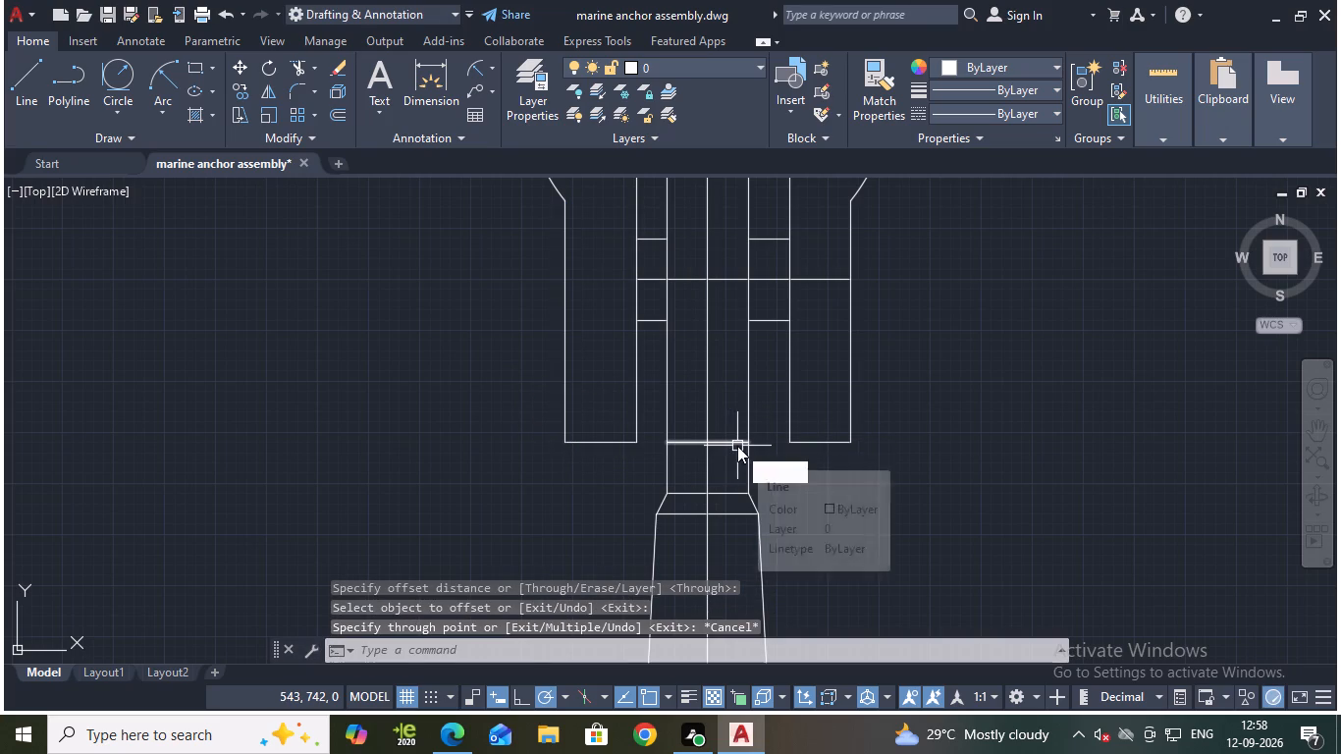
key(Return)
key(Return)
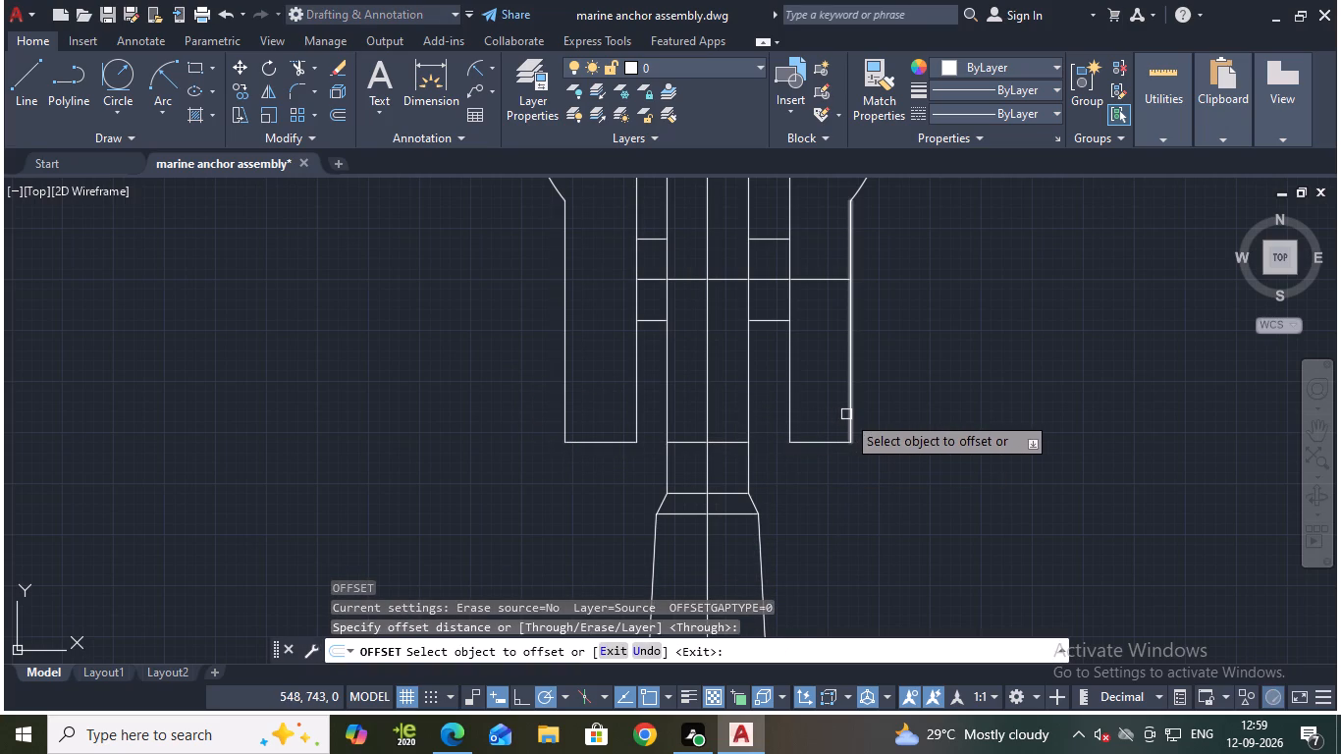
click(849, 414)
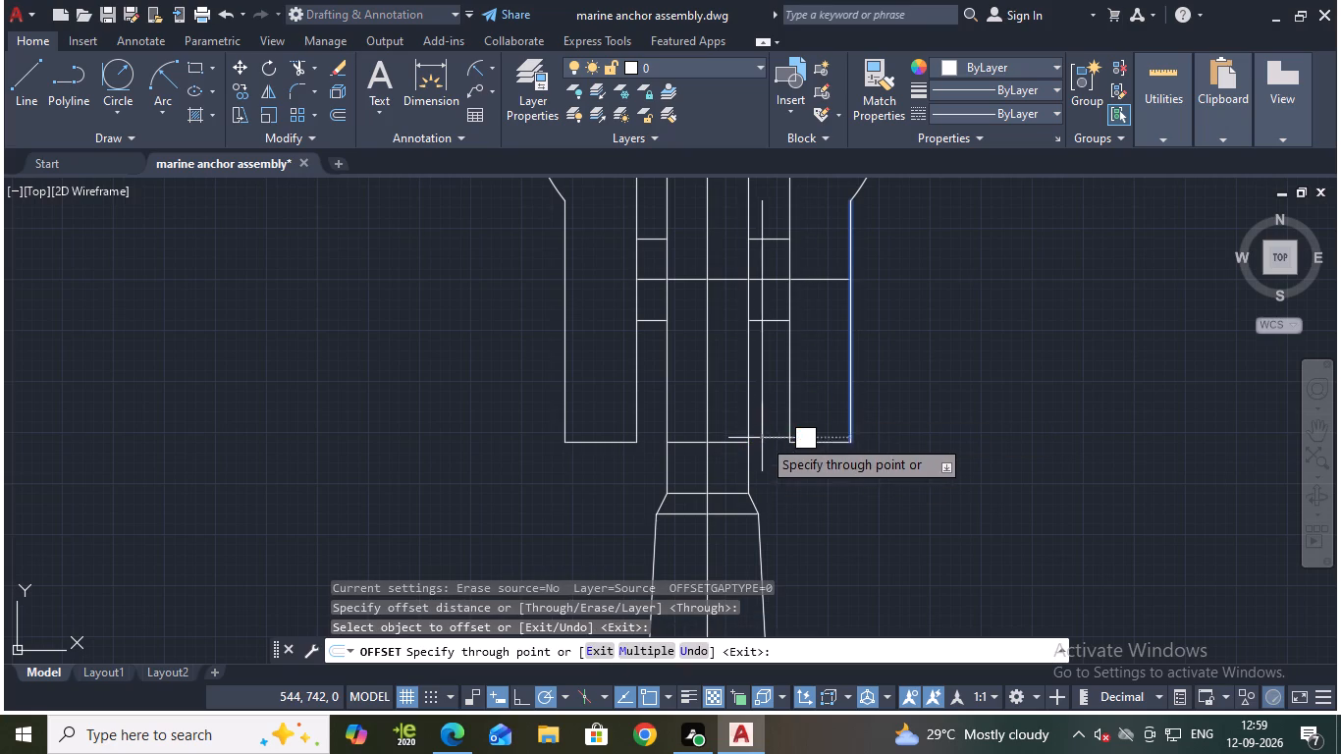
key(4)
key(Return)
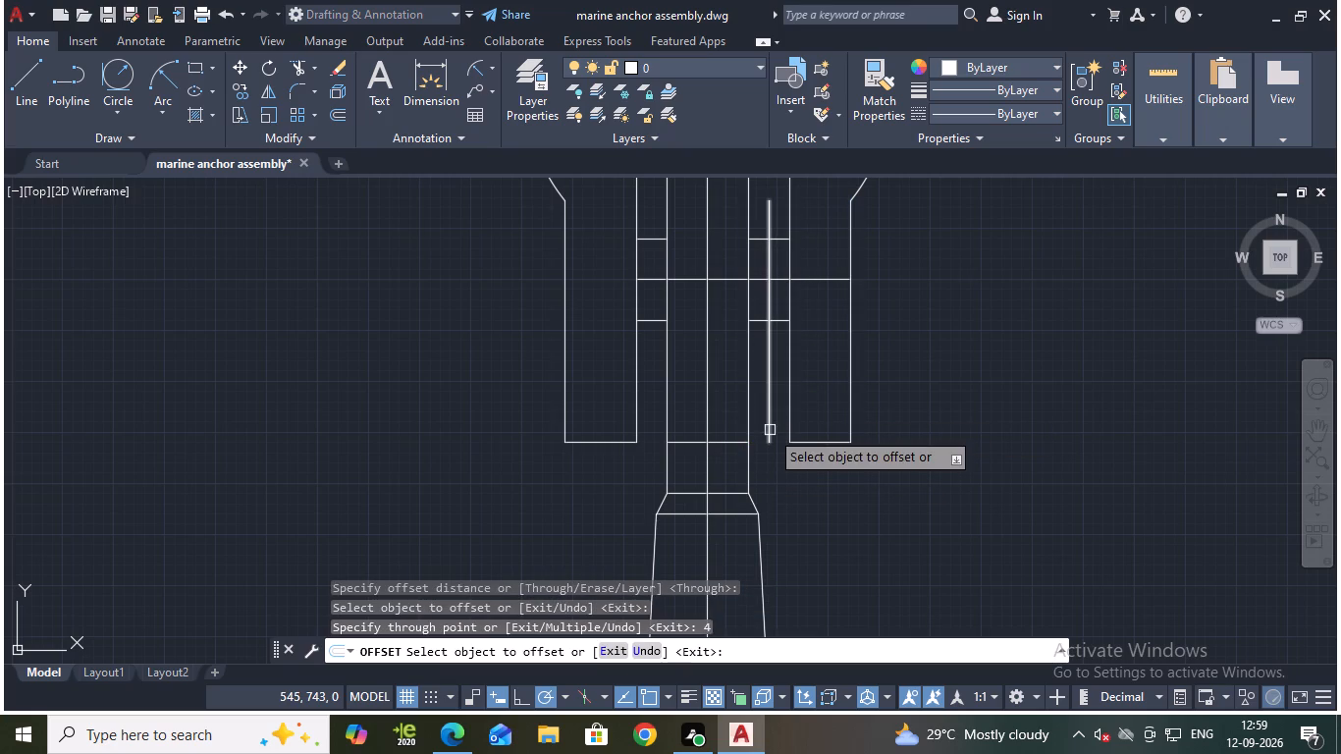
Check the gaps beside the shank at the lower ends of the left leg's inner edge and the new offset line.
scroll(669, 463, up, 1)
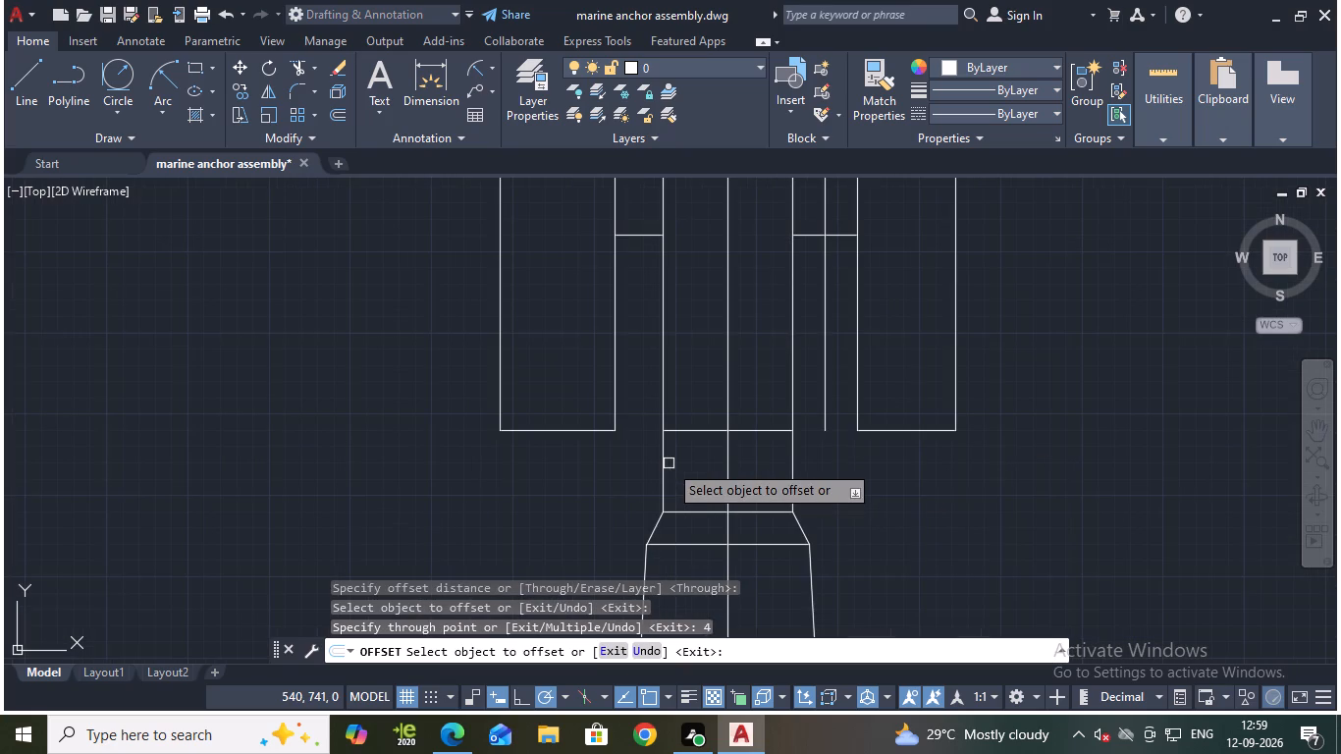
scroll(671, 463, down, 2)
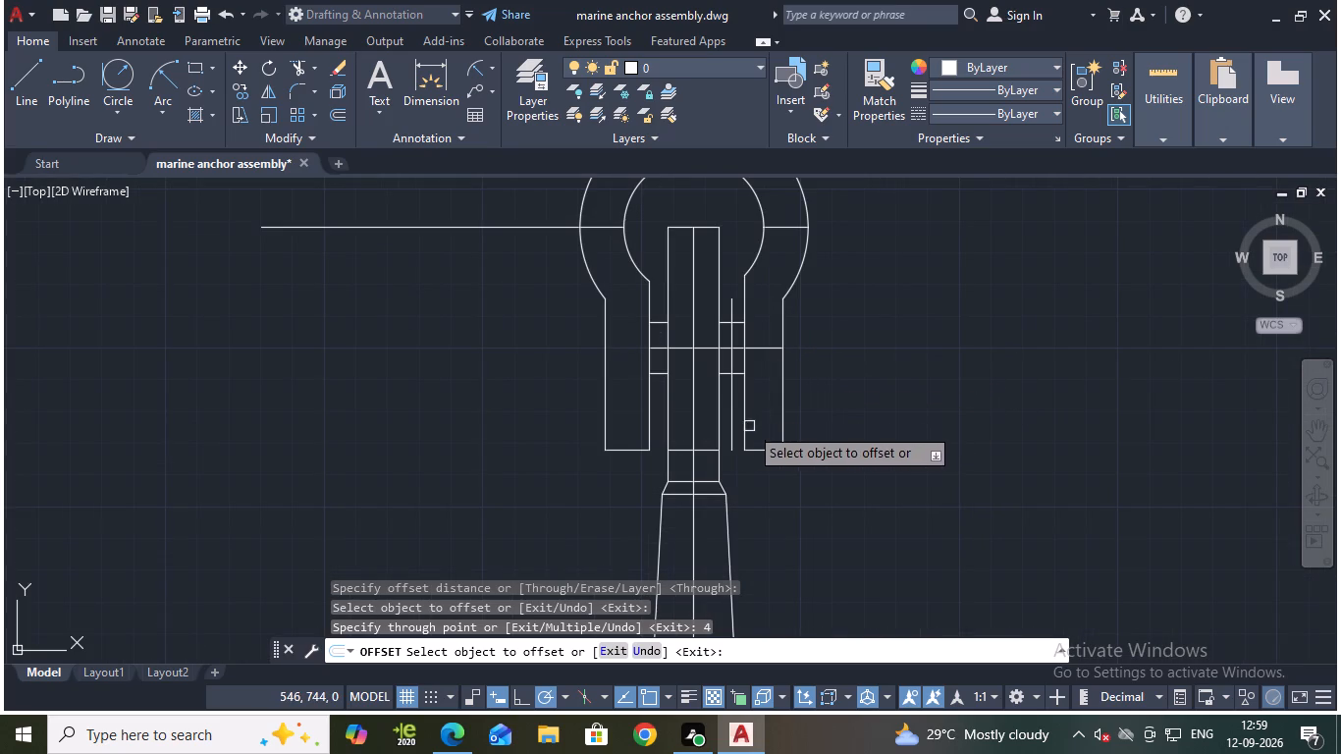
scroll(691, 458, up, 2)
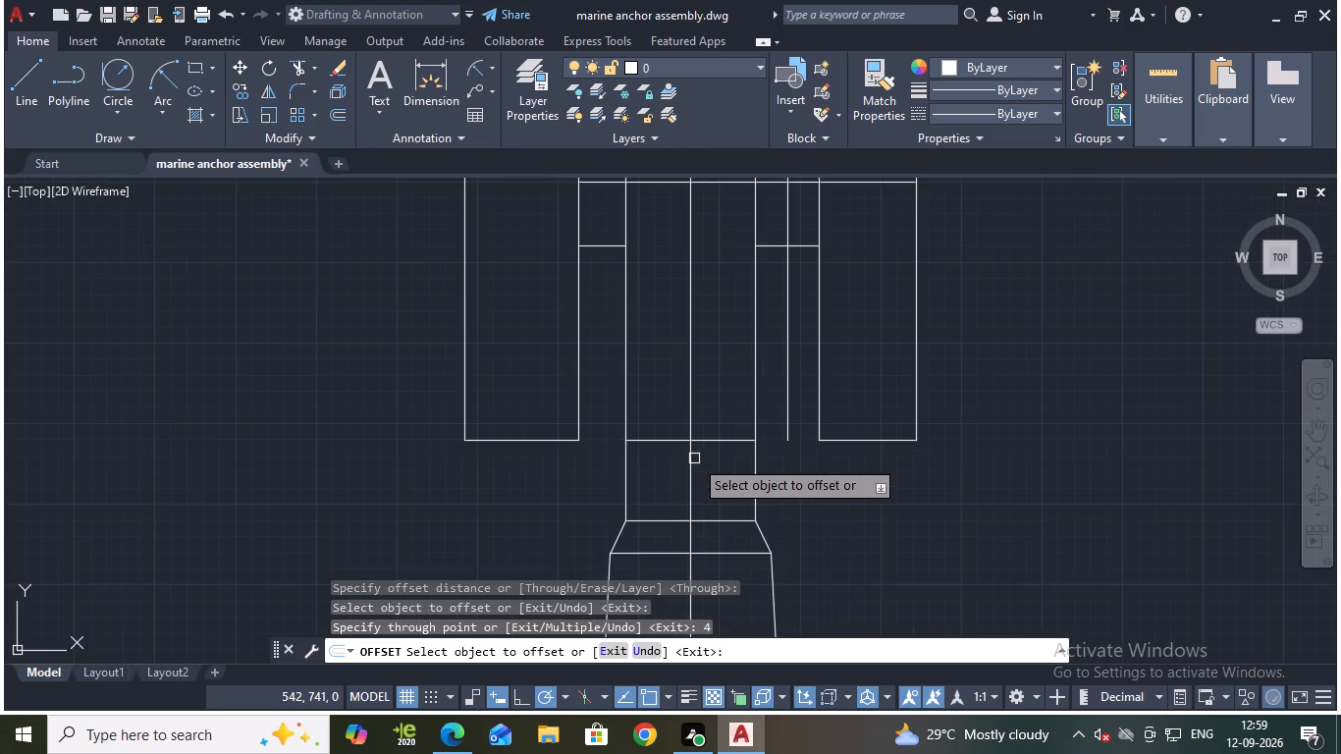
scroll(659, 458, up, 1)
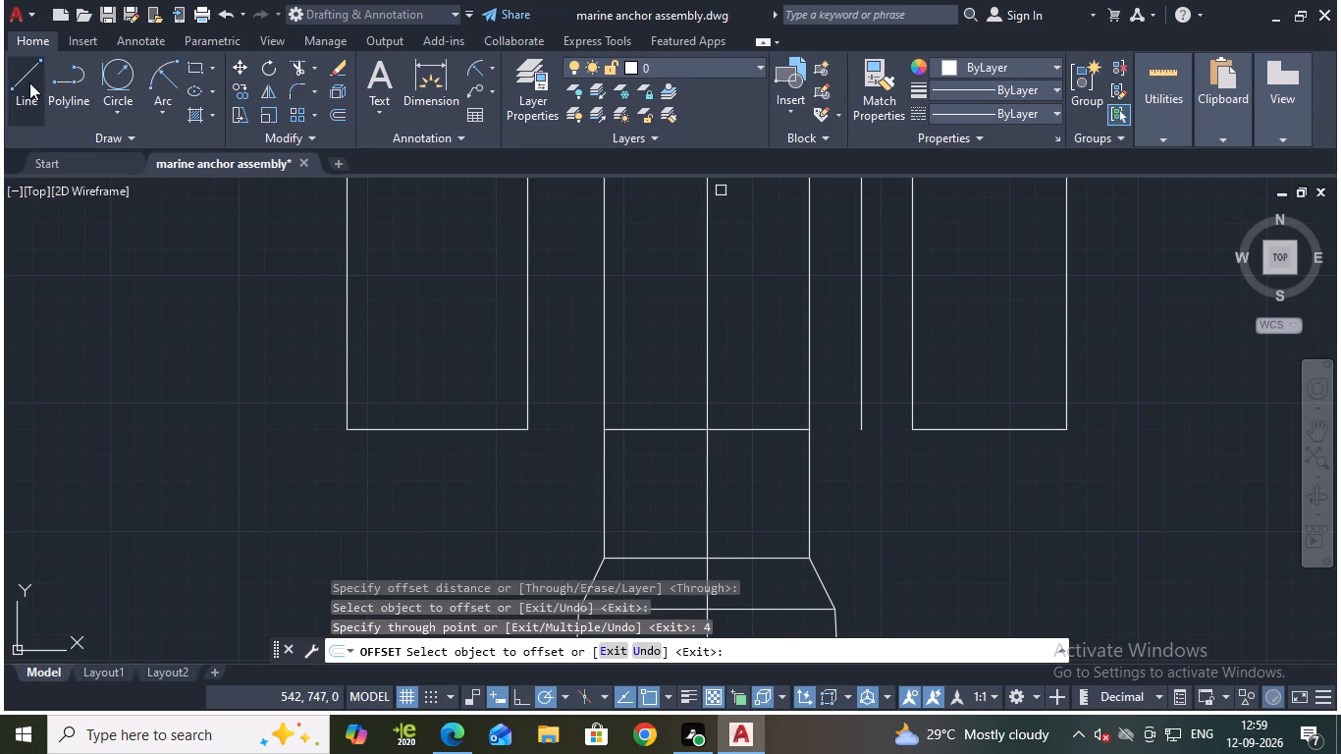
click(29, 82)
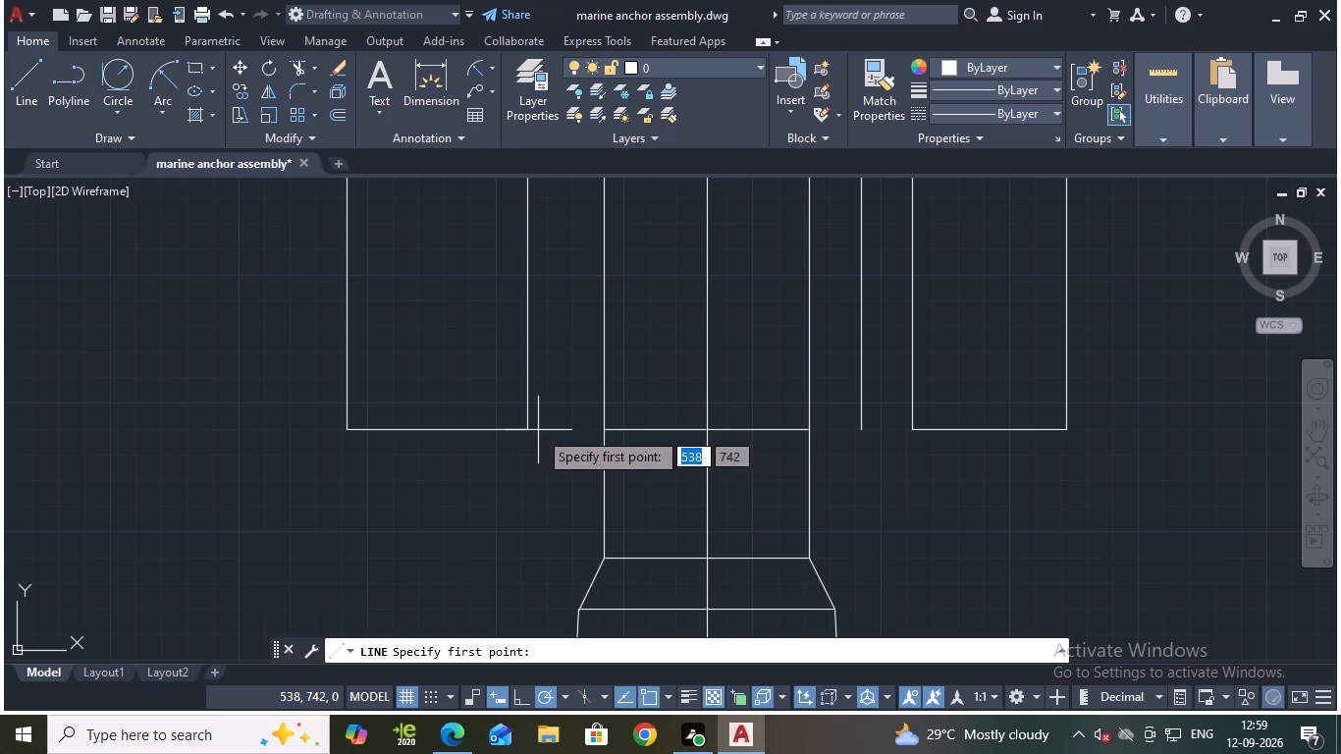
click(530, 429)
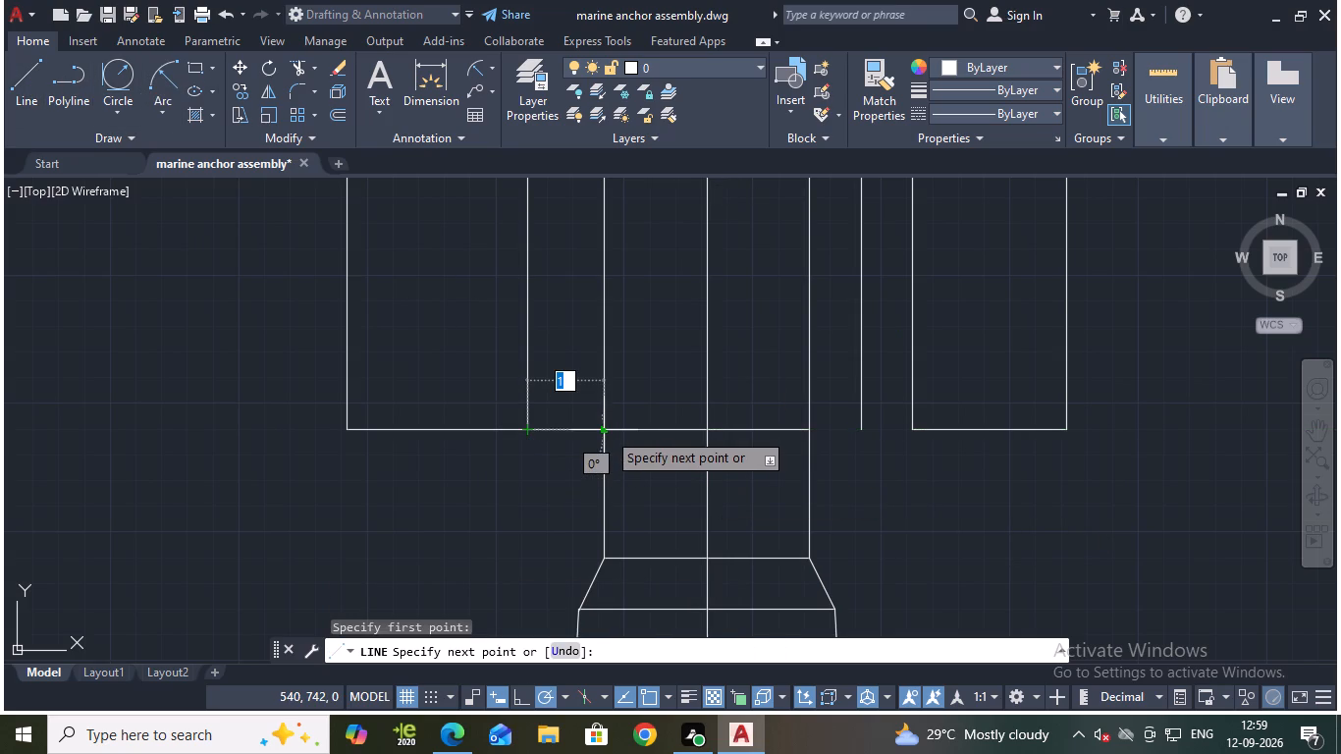
key(Escape)
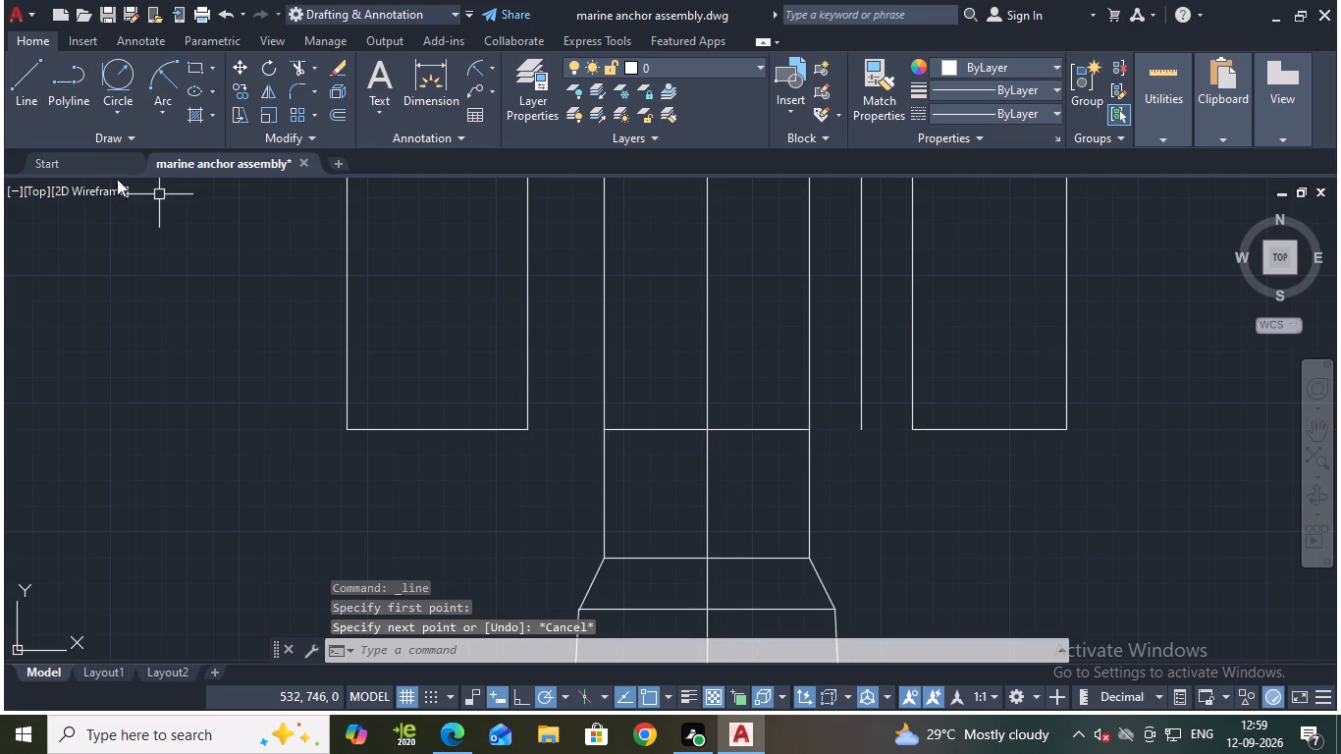
click(14, 78)
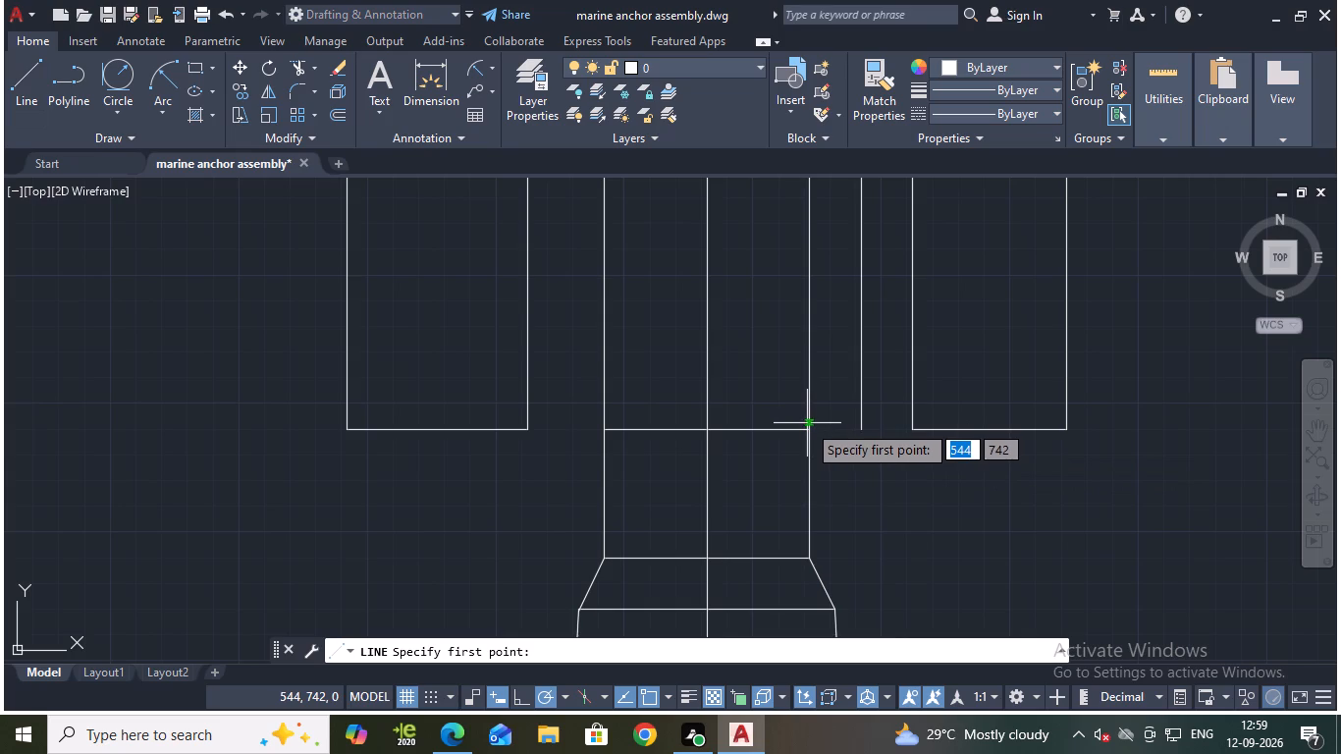
click(806, 428)
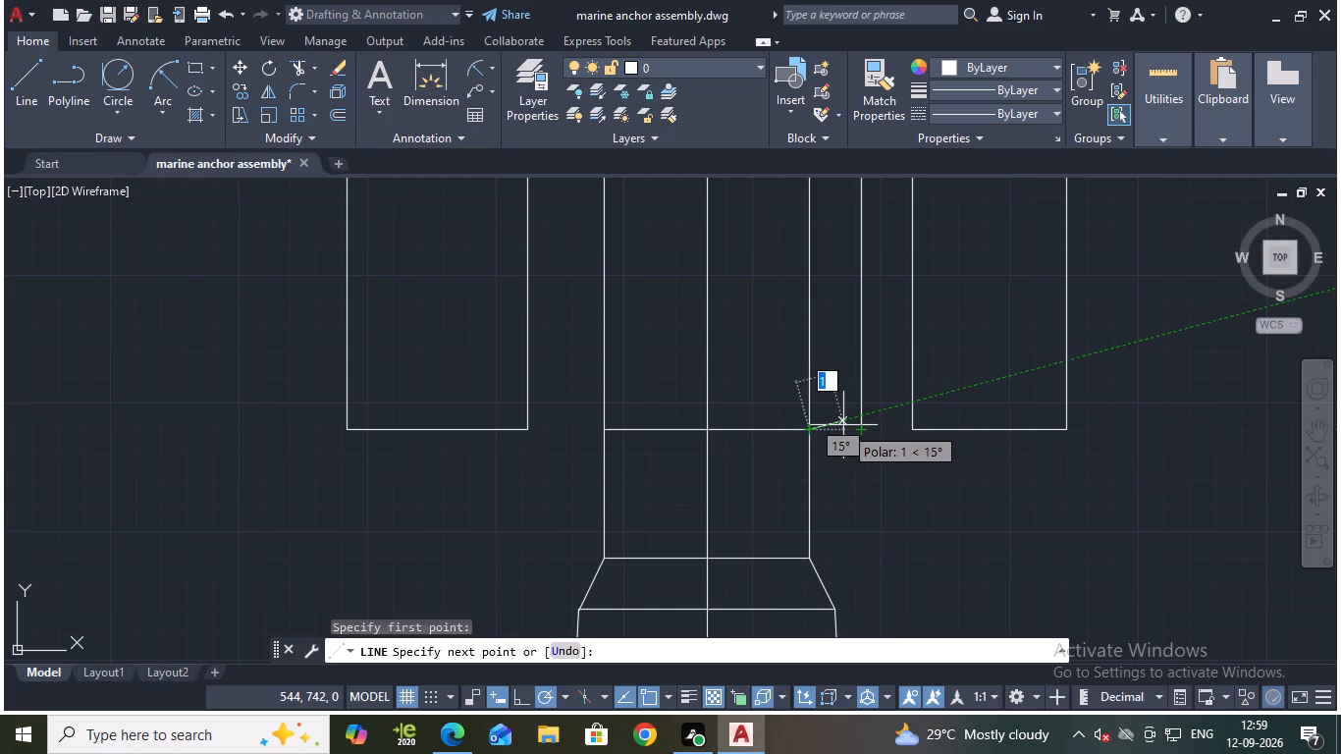
key(Escape)
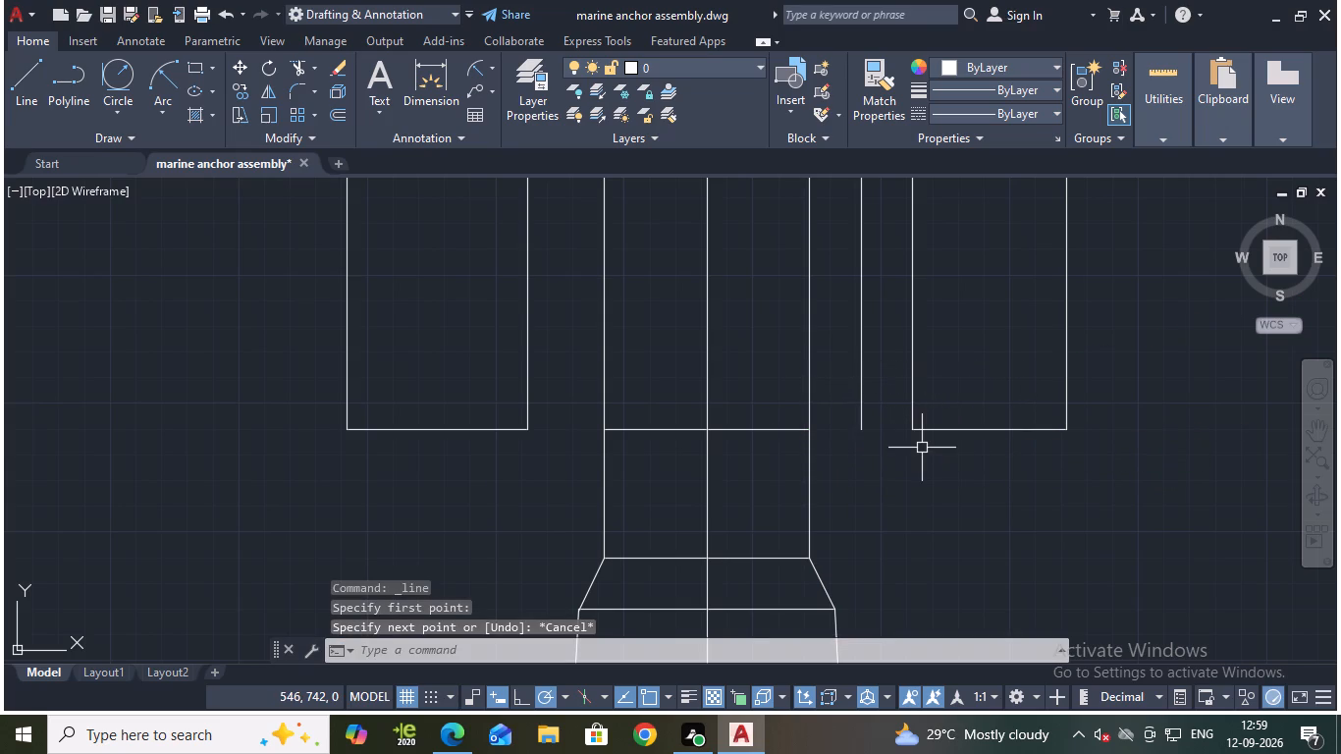
Erase the right leg's original inner edge.
scroll(920, 451, down, 1)
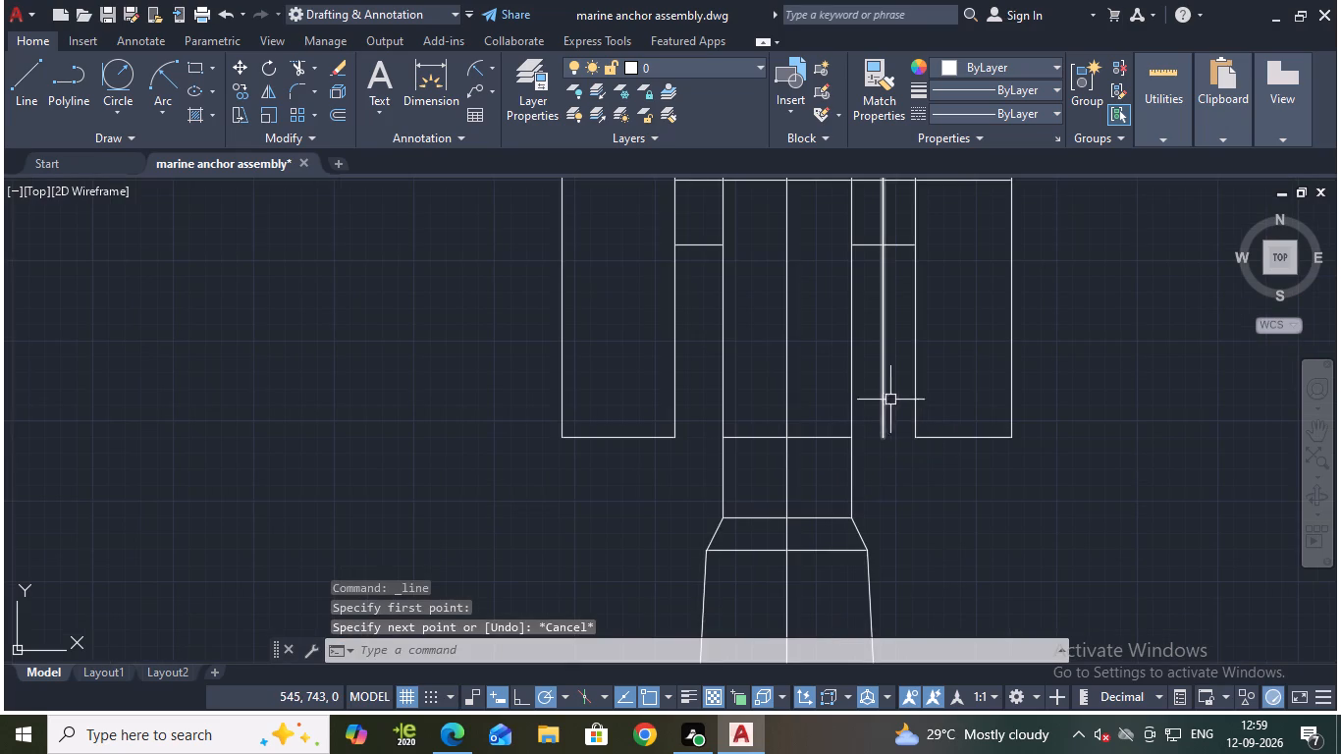
middle_drag(963, 378, 973, 449)
scroll(950, 411, down, 1)
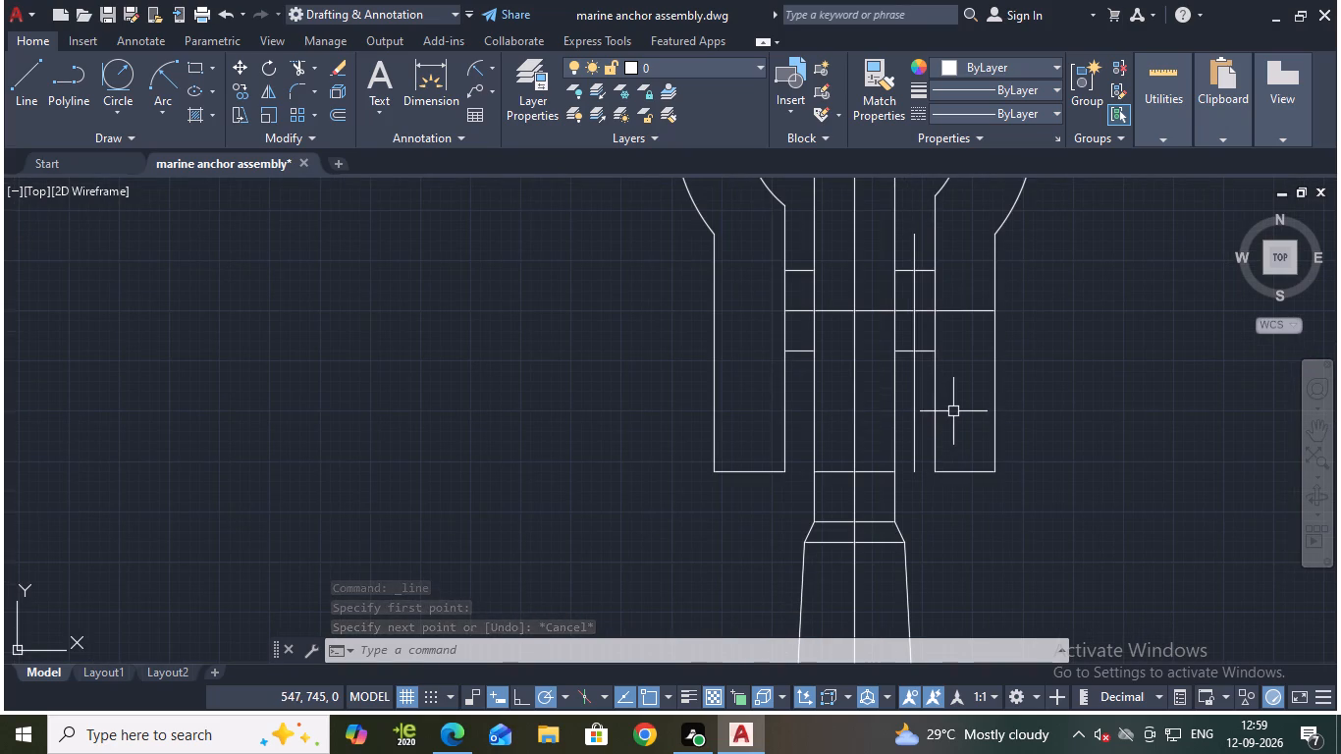
click(938, 250)
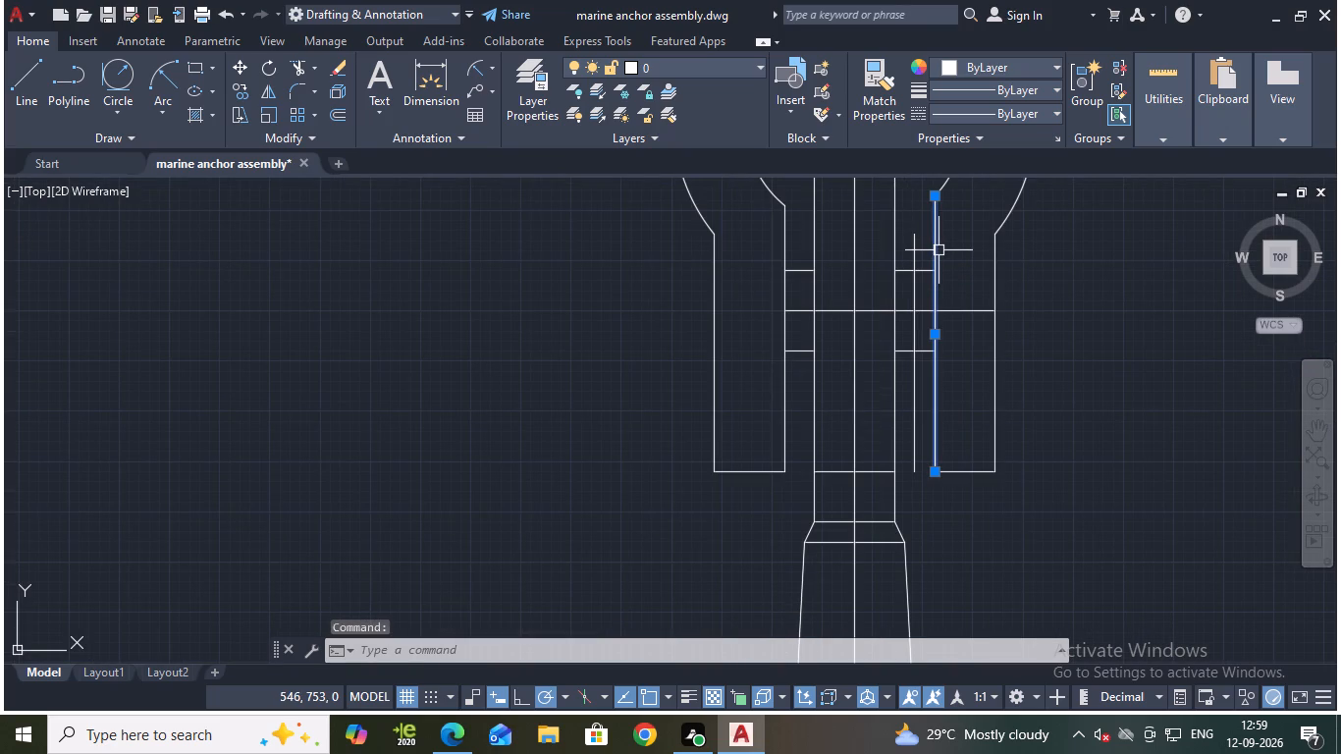
key(e)
key(Return)
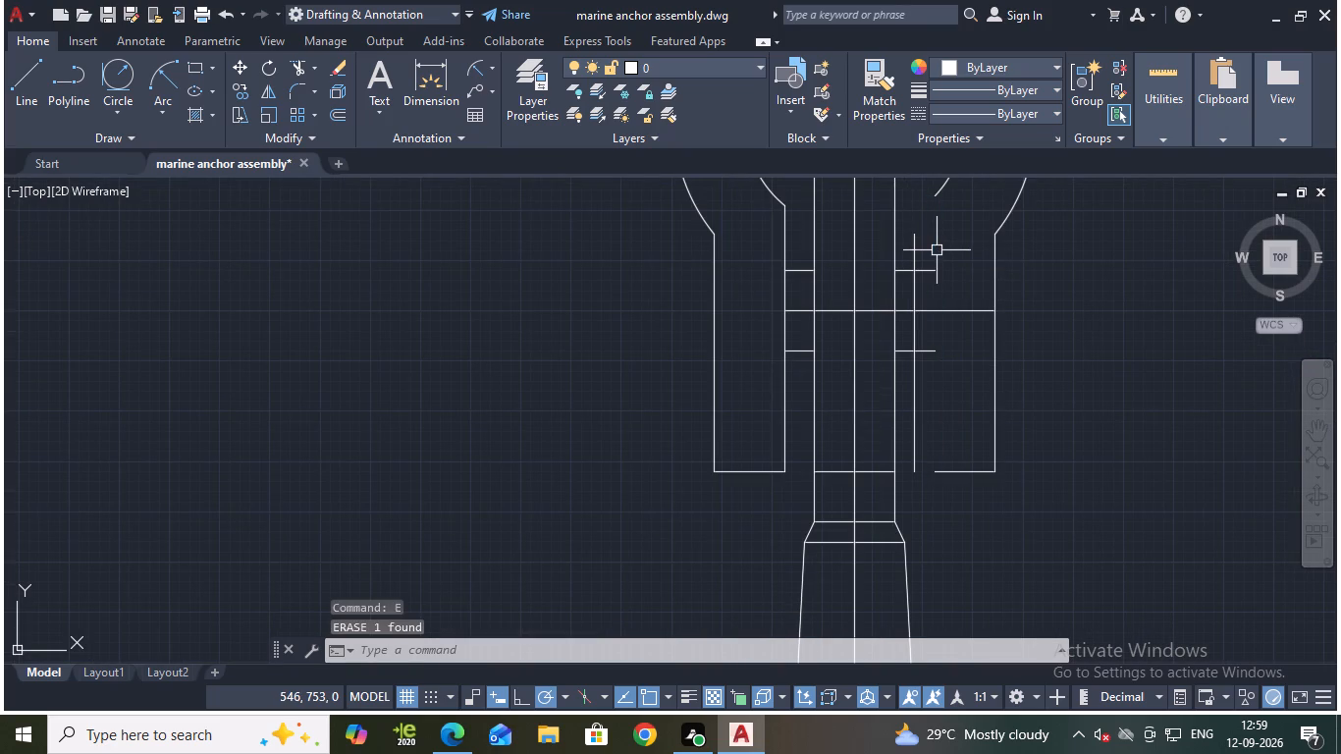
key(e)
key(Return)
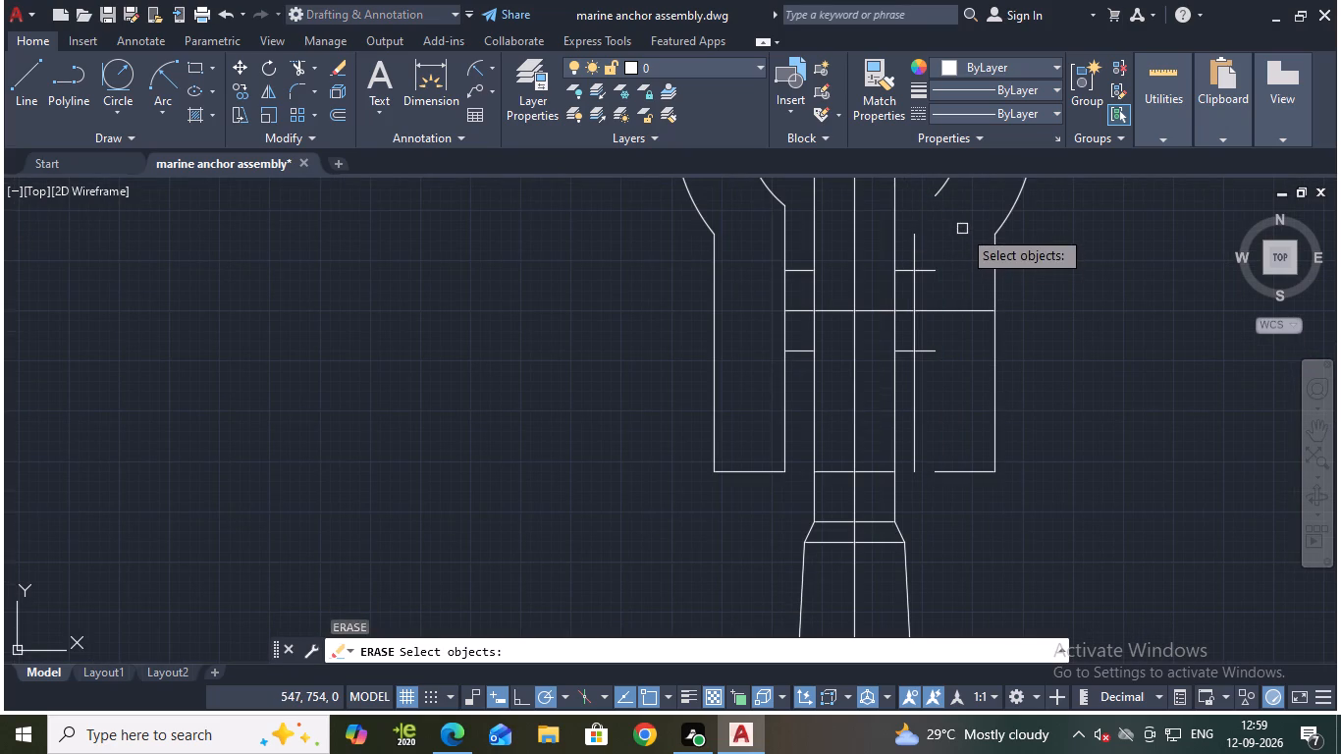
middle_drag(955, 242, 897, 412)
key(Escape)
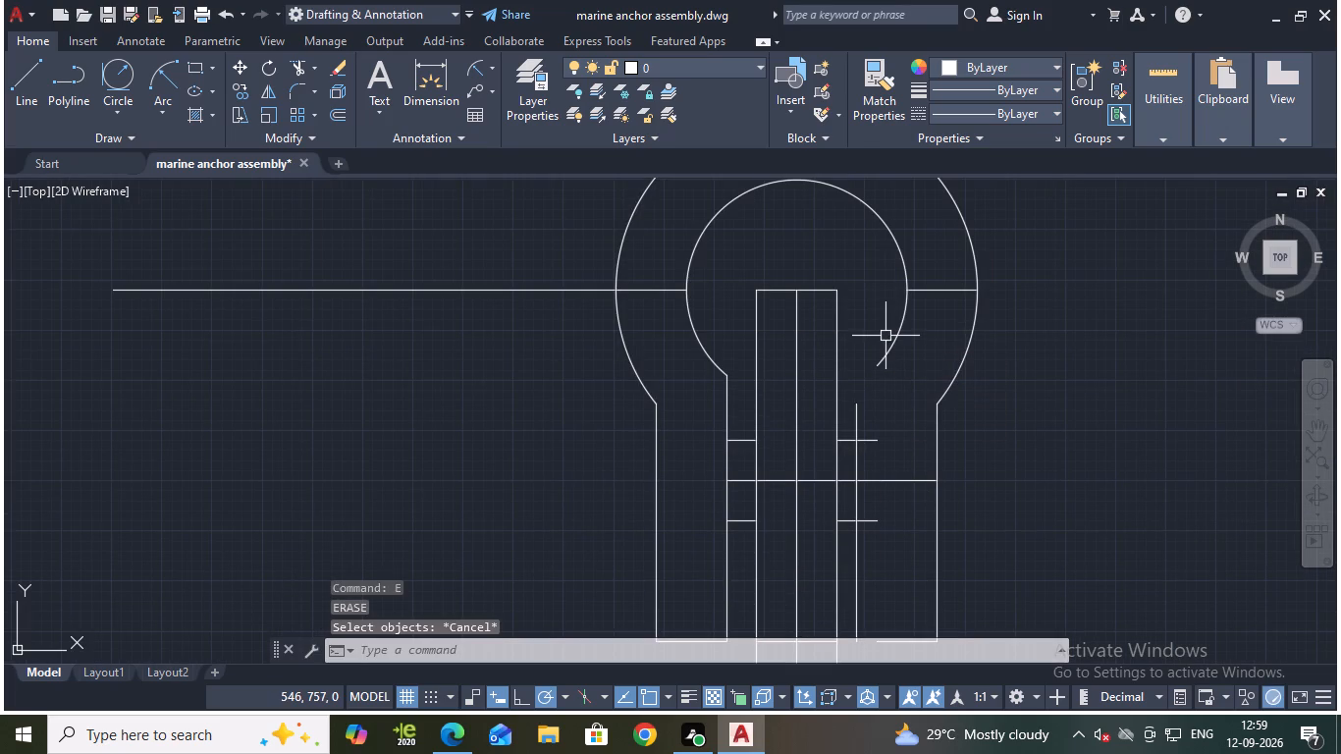
Extend the ring's inner arc to the shank's right edge, and the right leg's new inner edge up to that arc.
key(e)
key(x)
key(Return)
click(891, 347)
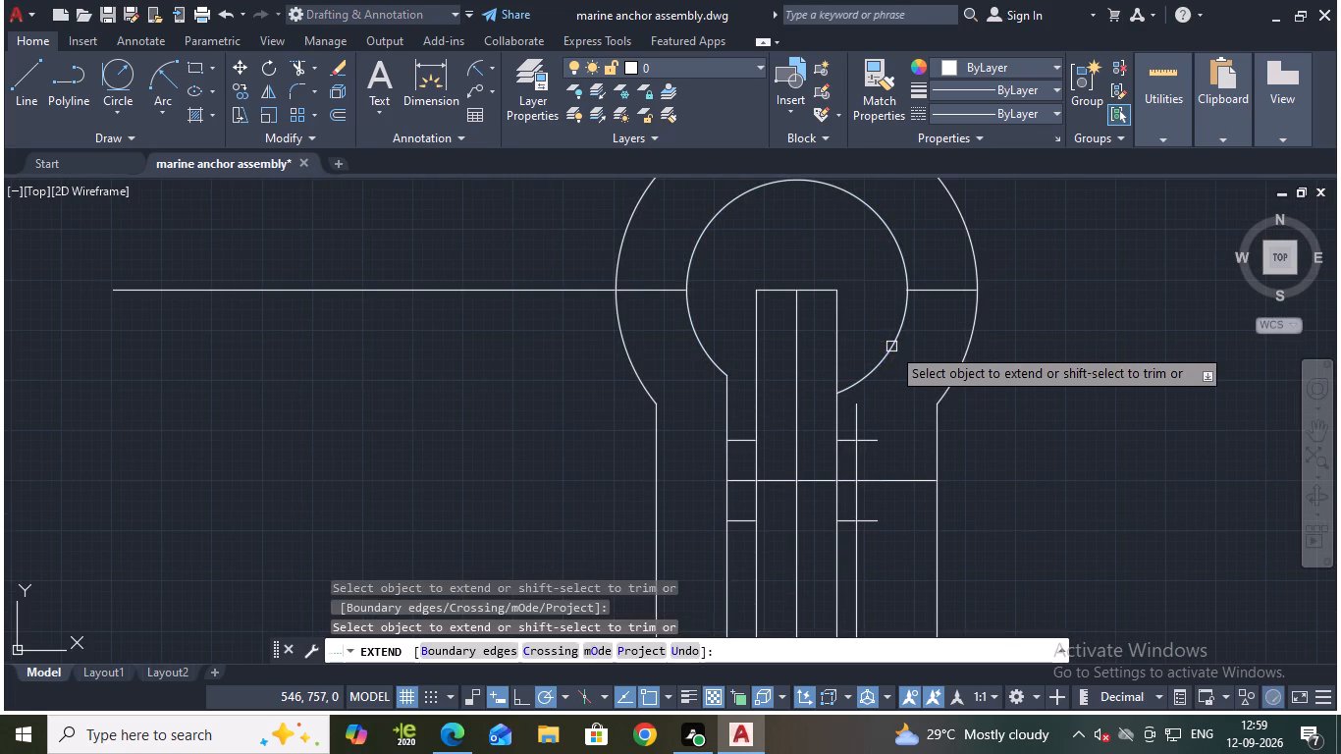
click(855, 429)
key(Escape)
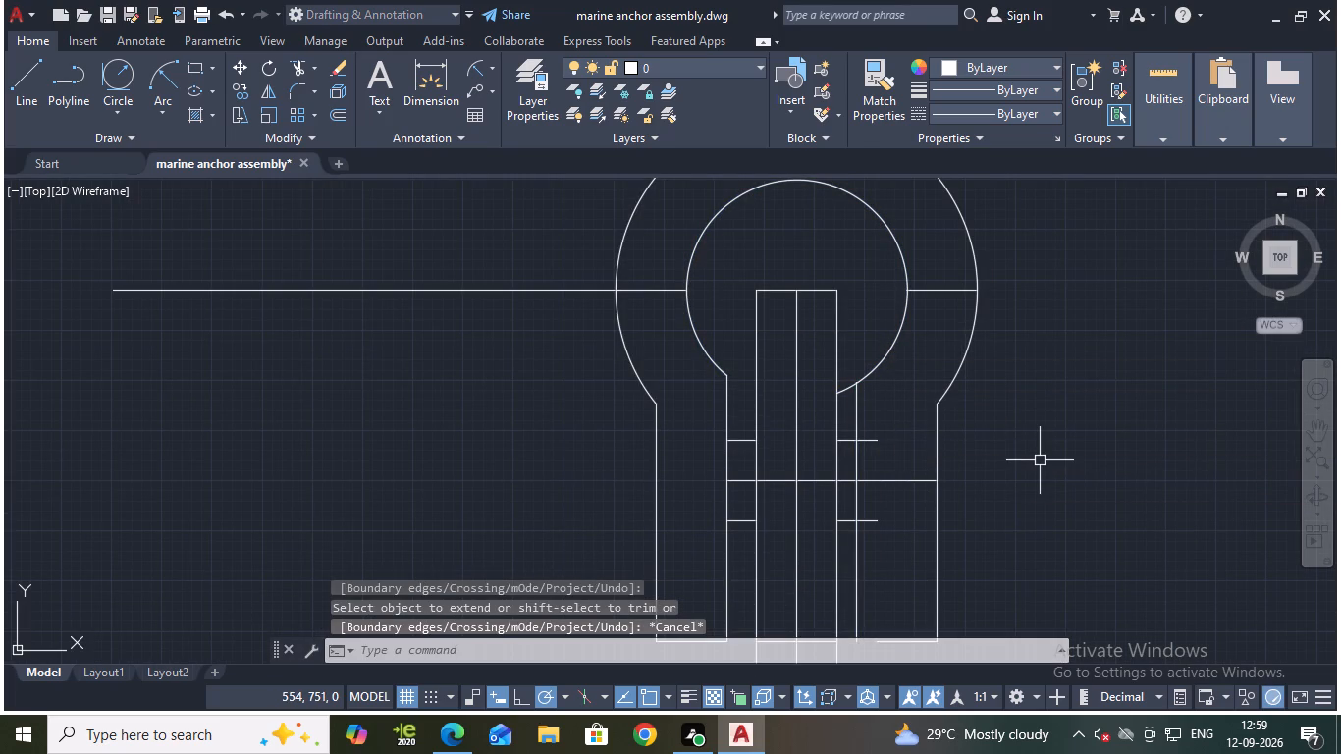
Extend the right leg's bottom edge to its new inner edge.
text(tr)
key(Escape)
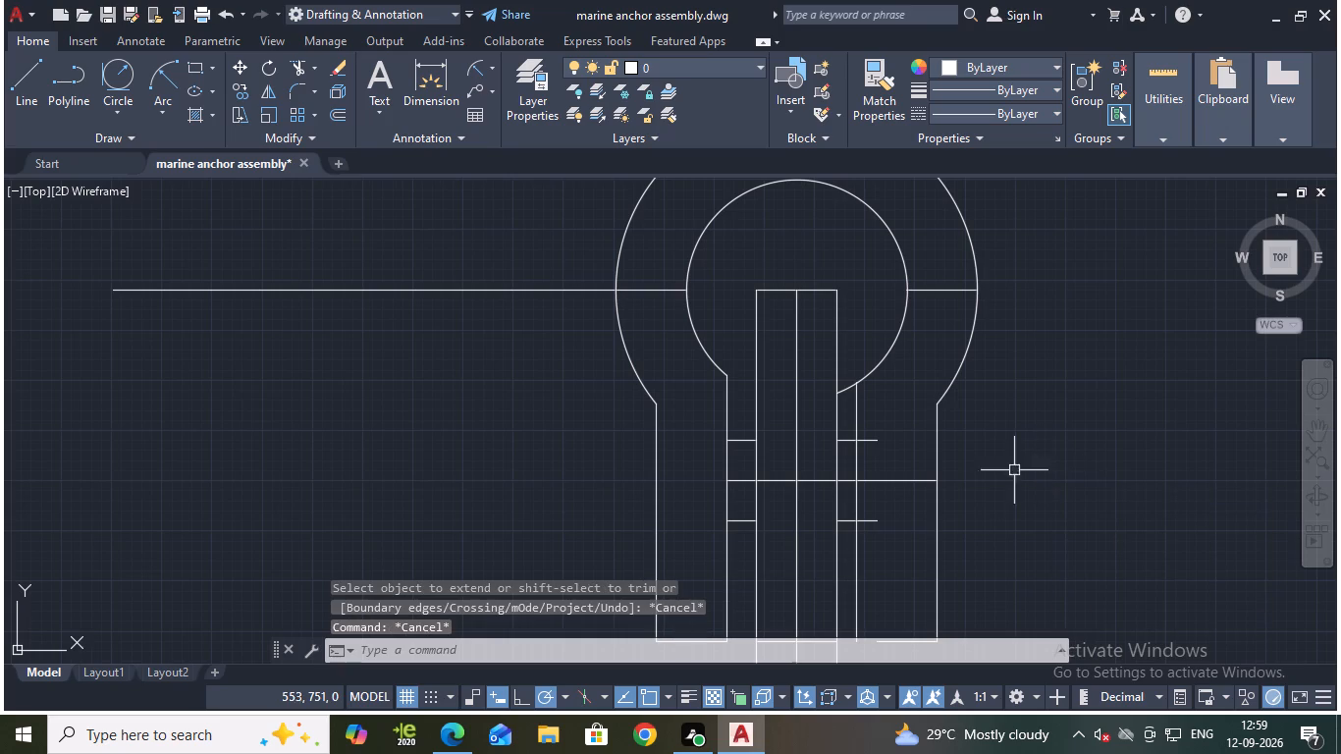
middle_drag(985, 506, 1018, 382)
key(space)
click(936, 522)
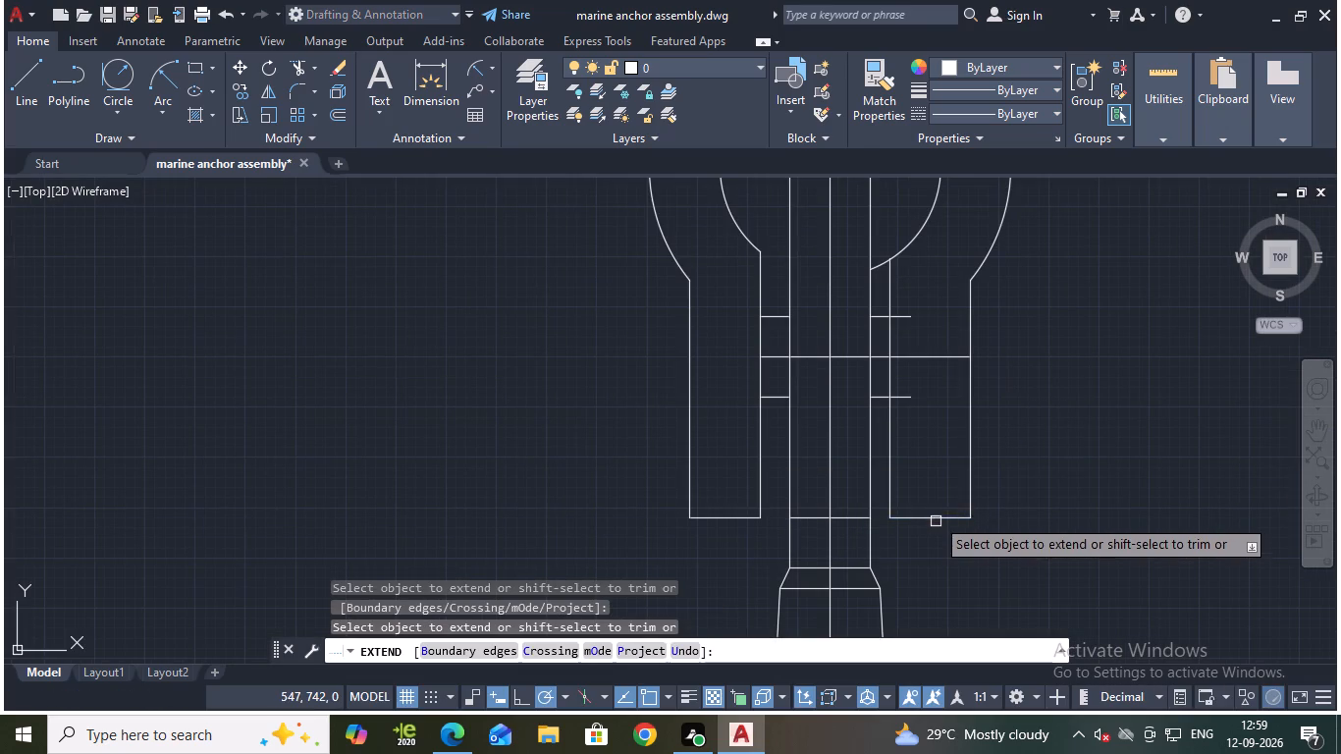
scroll(916, 538, up, 1)
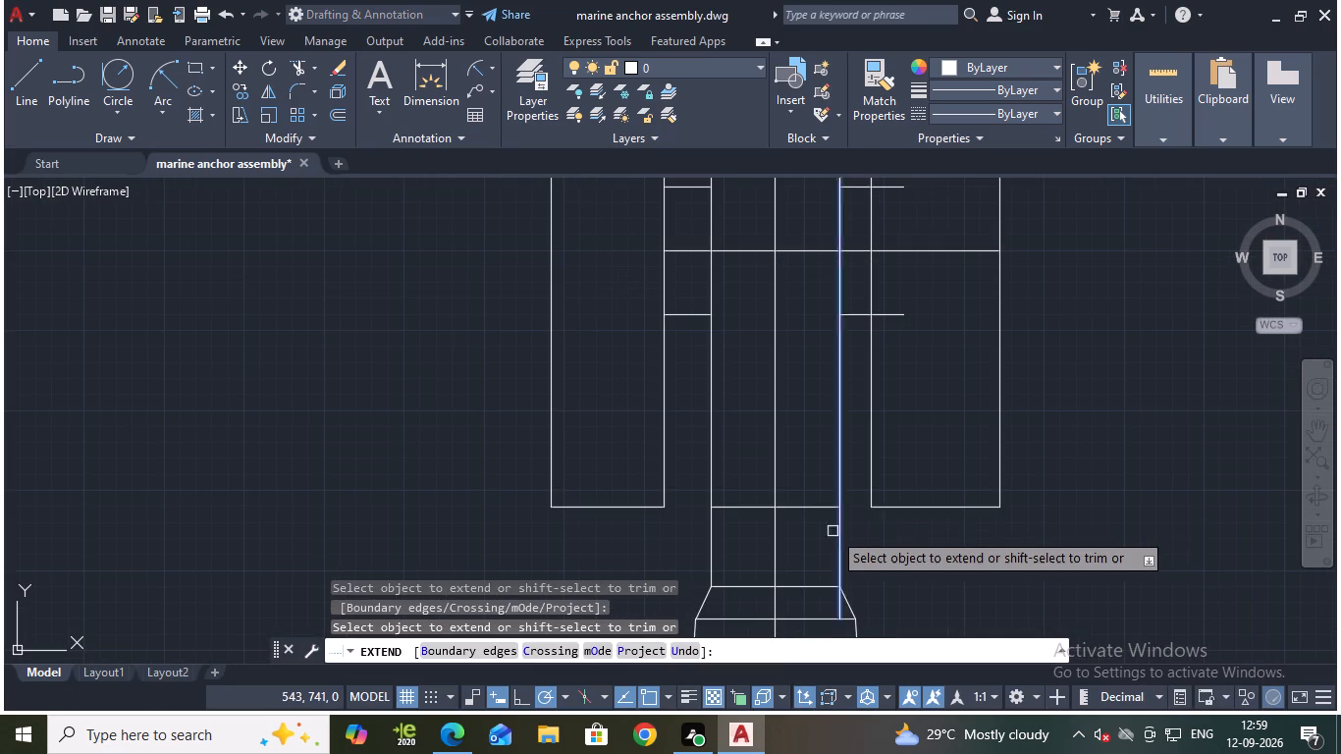
scroll(832, 532, up, 3)
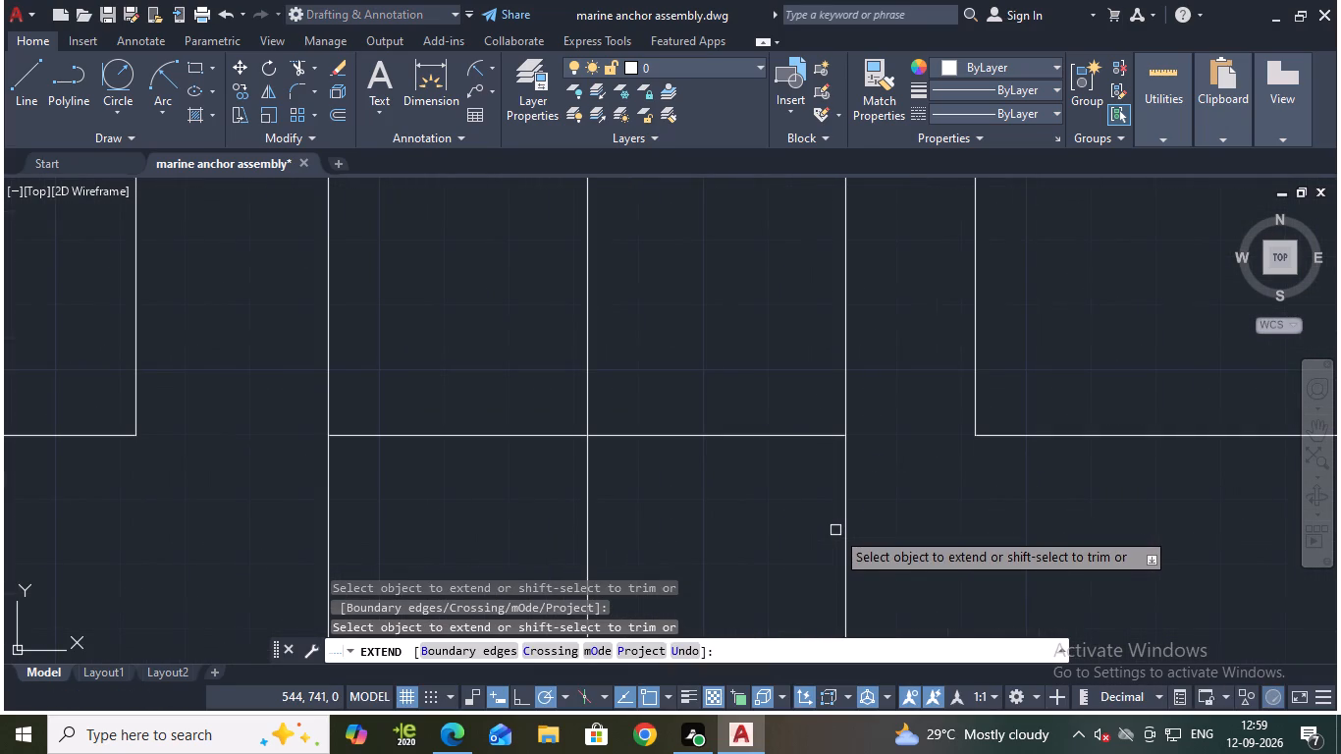
scroll(835, 529, down, 3)
scroll(937, 441, down, 1)
middle_drag(945, 449, 925, 526)
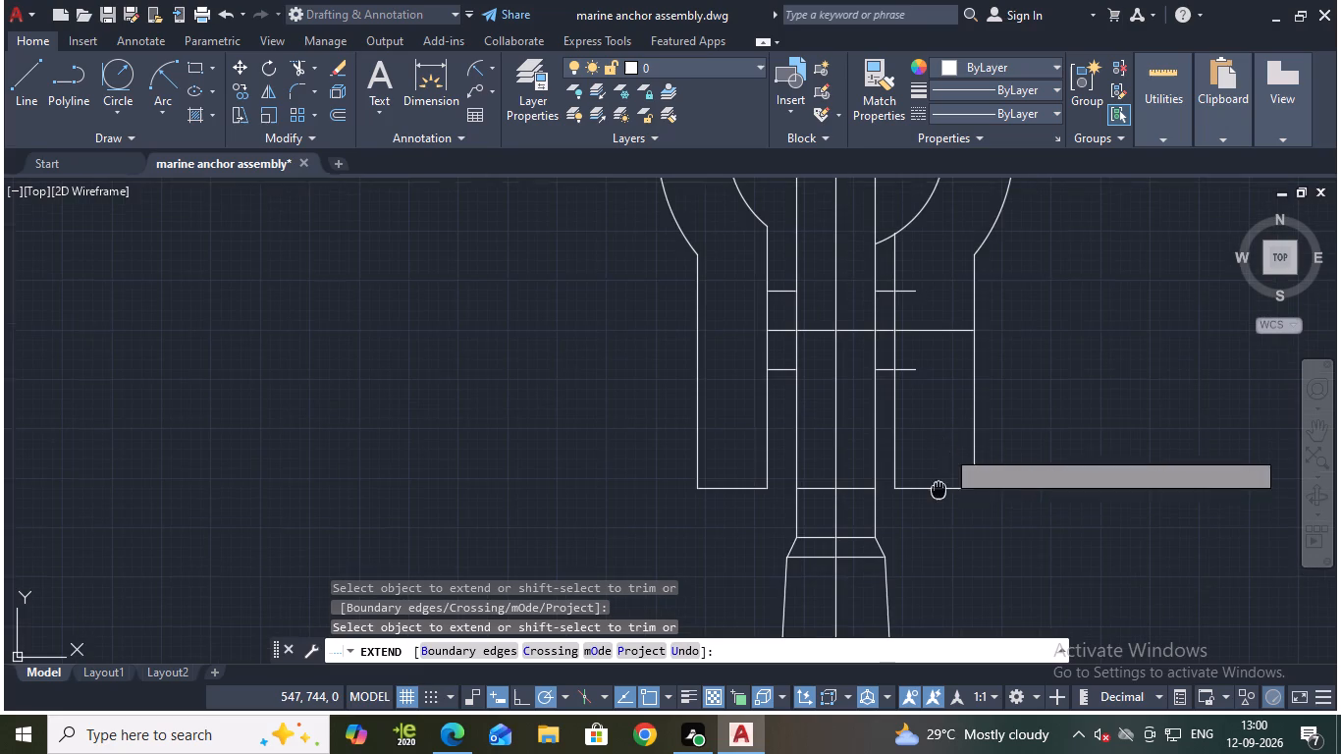
scroll(924, 506, down, 1)
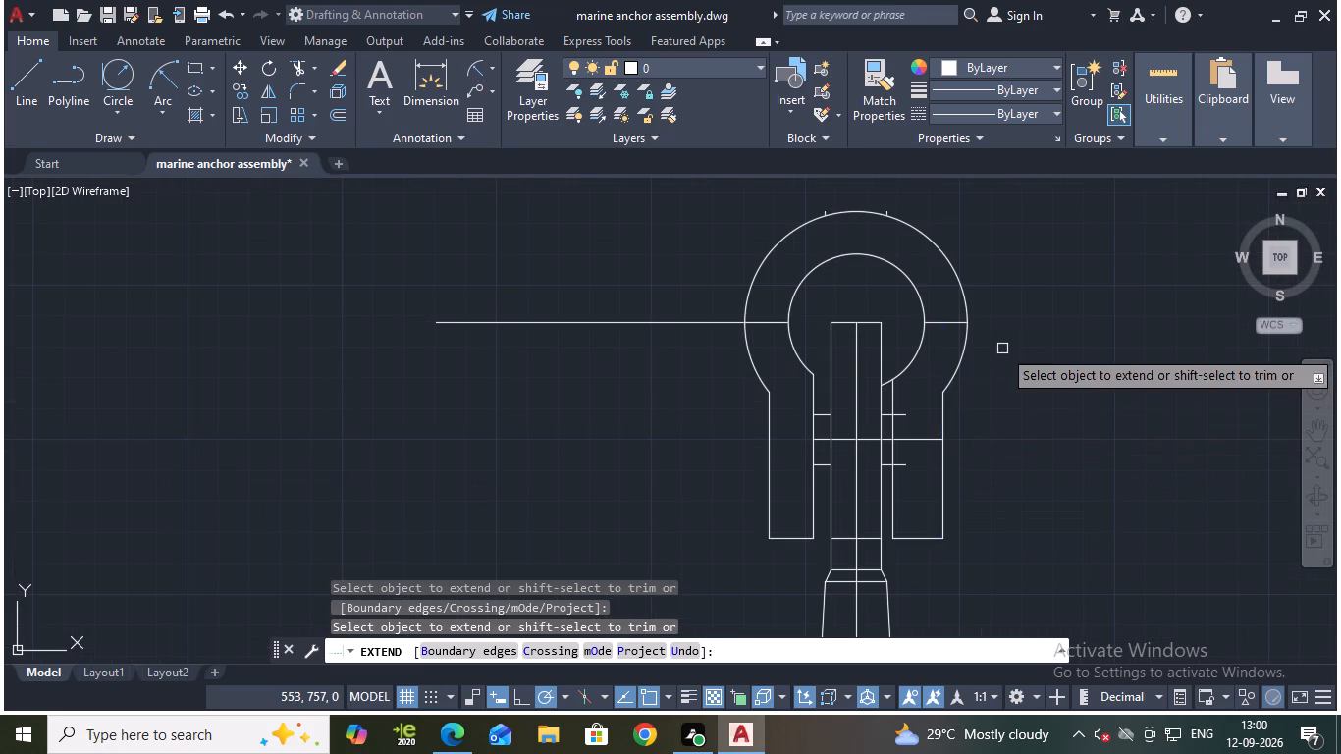
key(Escape)
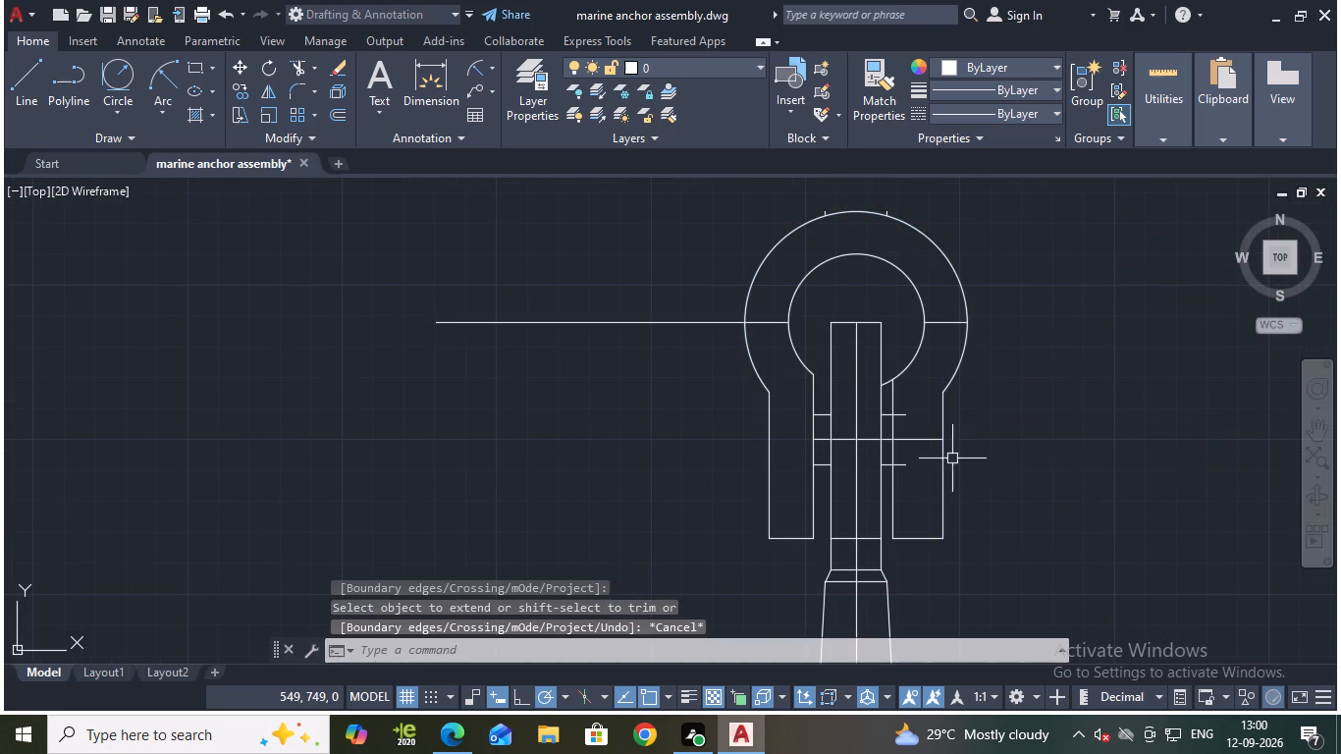
Extend the shank's vertical centreline upward through the ring to its outer arc.
text(ex)
key(Return)
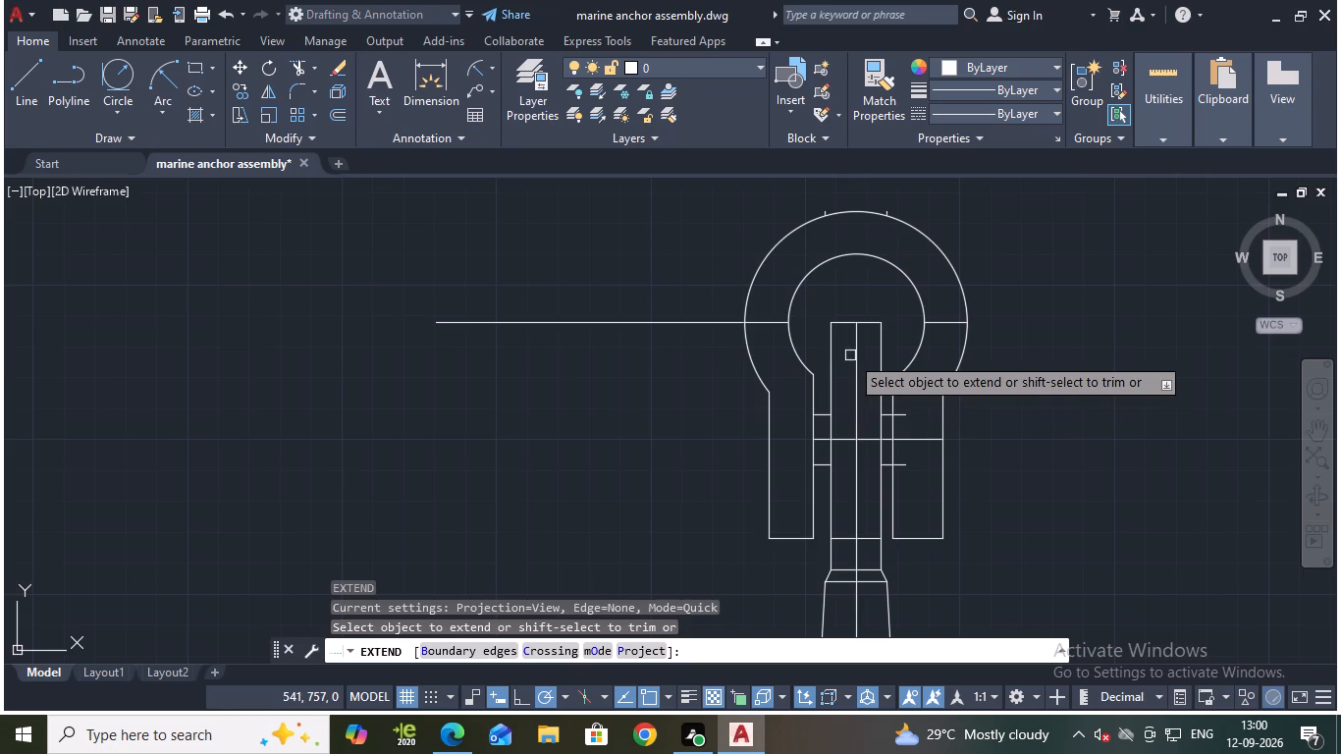
click(854, 355)
click(853, 296)
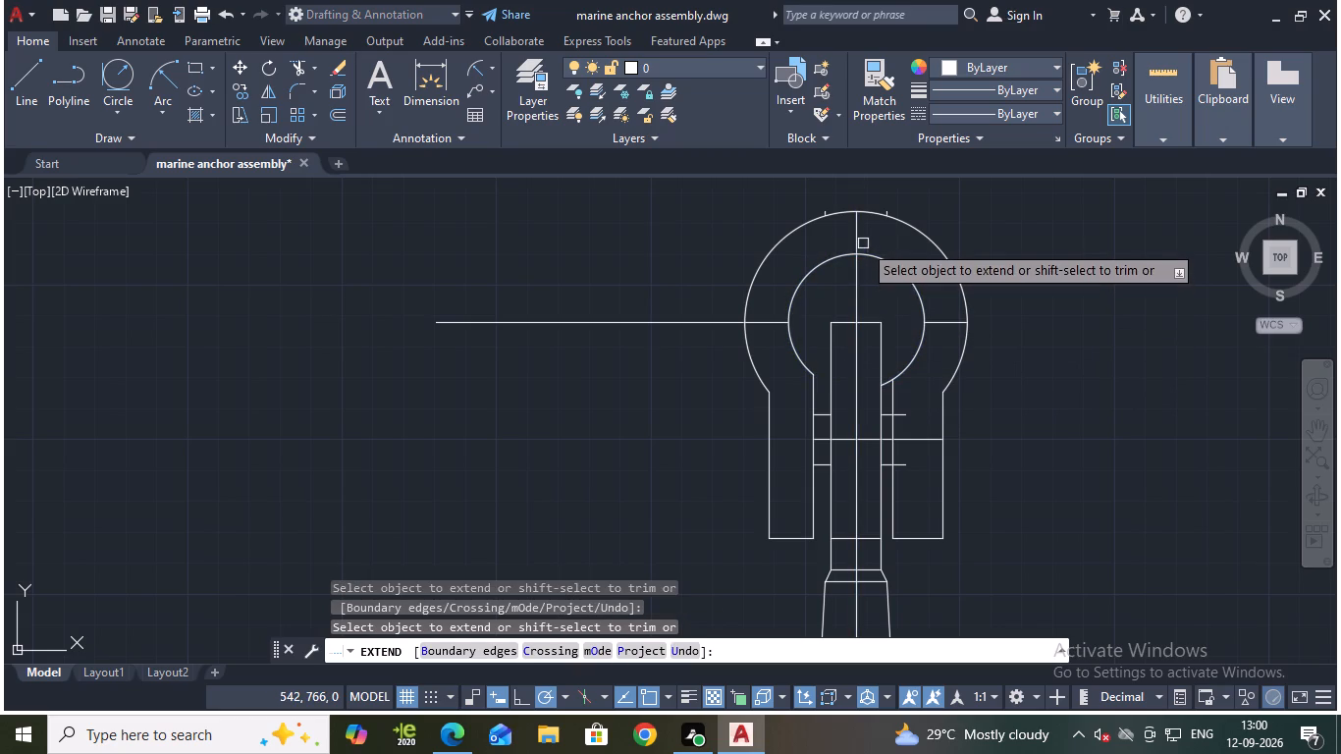
click(859, 236)
key(Escape)
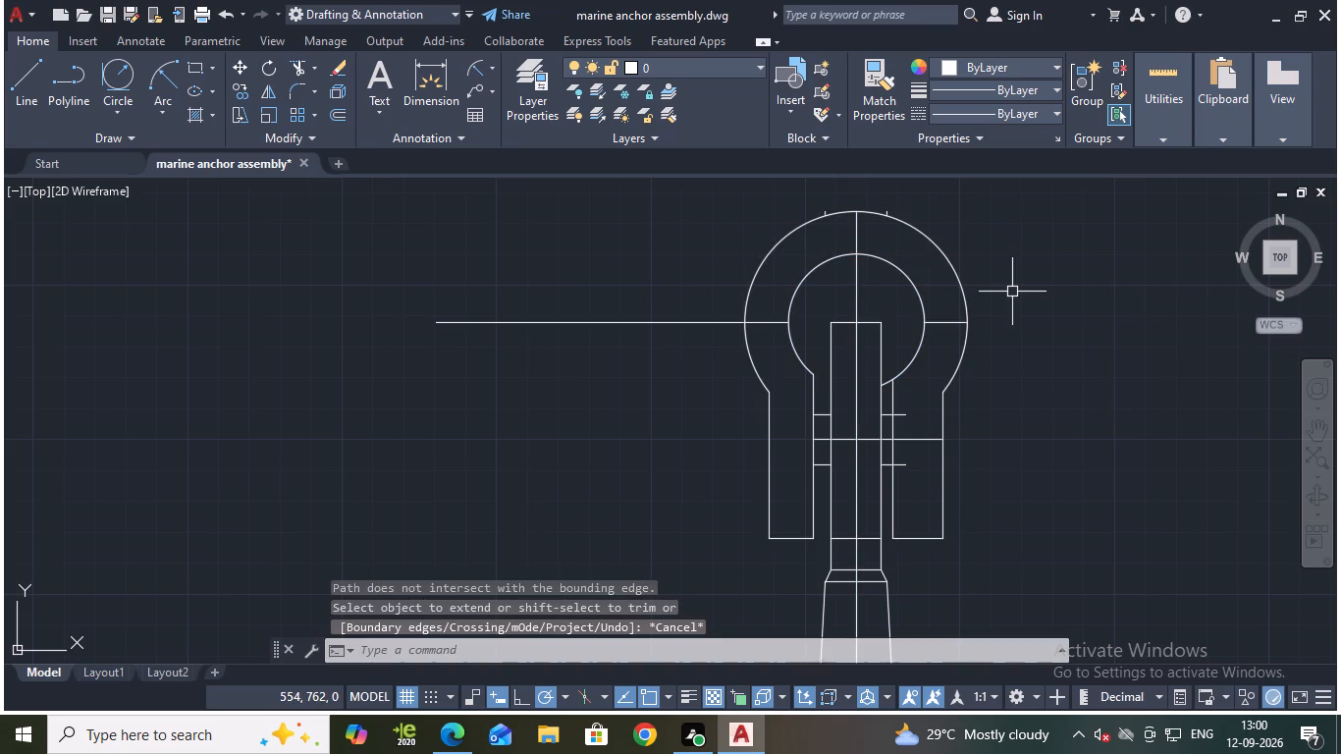
Trim the shackle's upper-right arcs, its right-hand horizontal segments, and the right leg's bottom edge.
key(t)
key(r)
key(Return)
drag(875, 191, 892, 338)
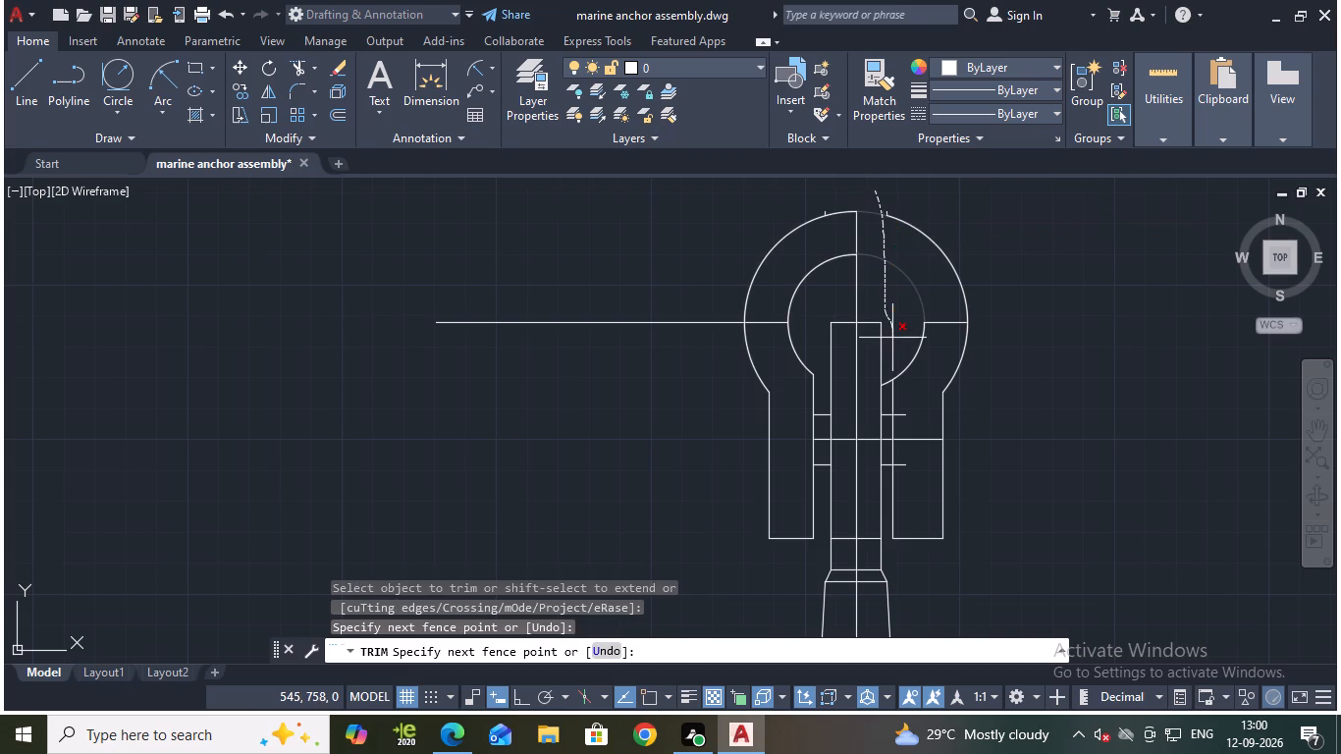
drag(892, 338, 888, 458)
drag(888, 458, 941, 551)
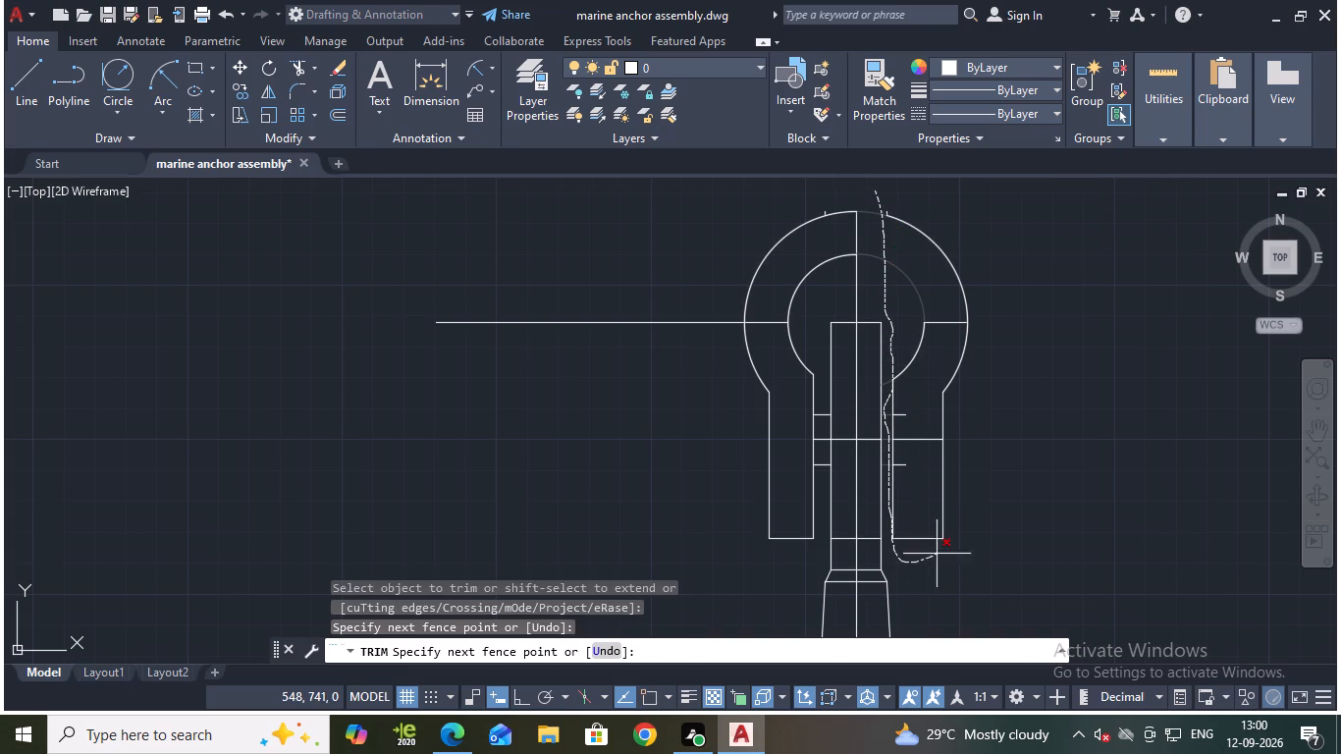
drag(941, 551, 1032, 546)
drag(935, 199, 935, 203)
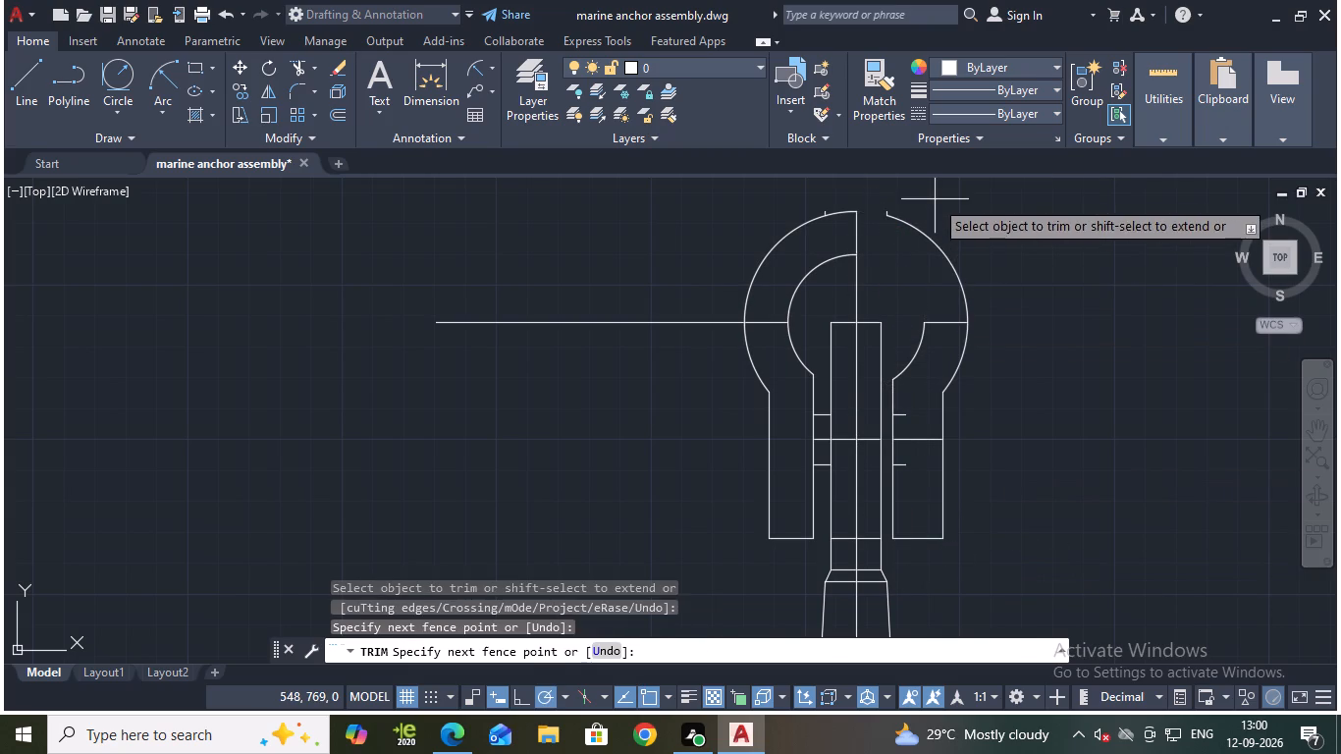
drag(935, 203, 929, 545)
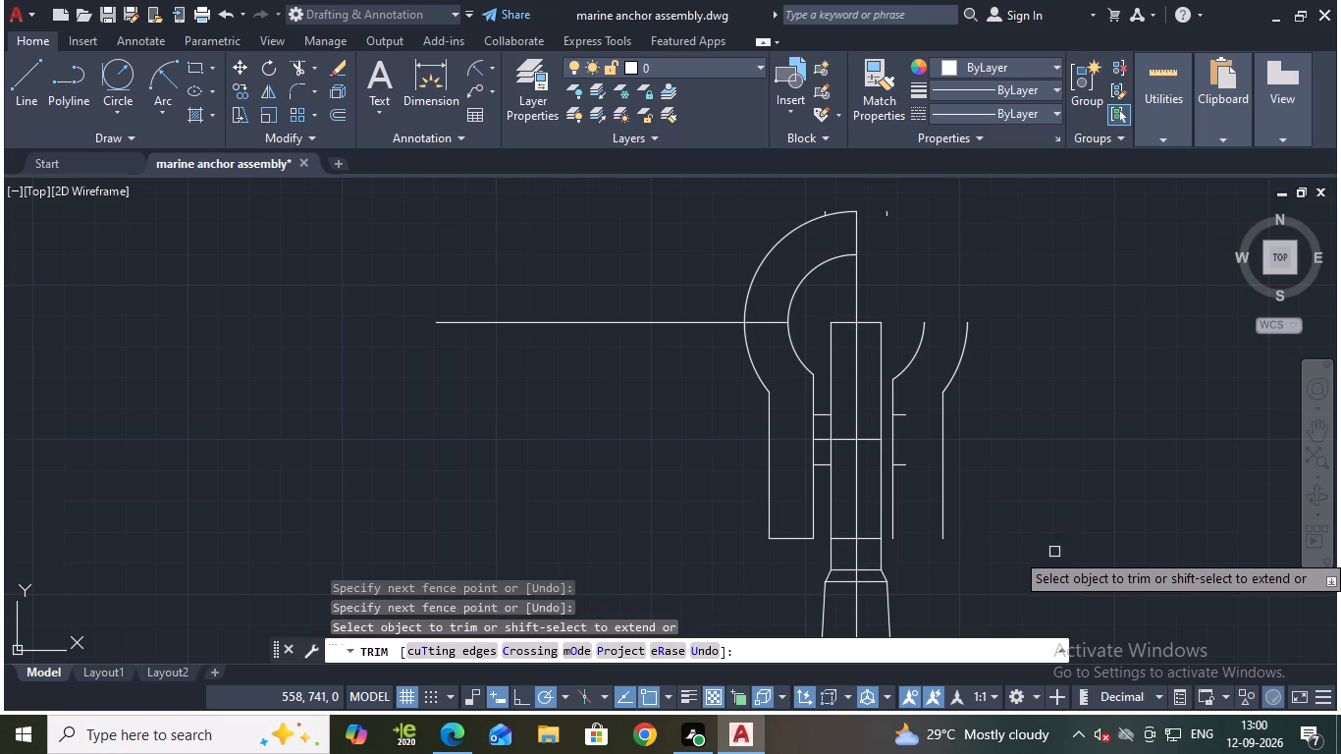
key(Escape)
Erase the remaining right-leg edges, lower arcs and short pin lines to the right of the shank.
drag(1046, 577, 1032, 585)
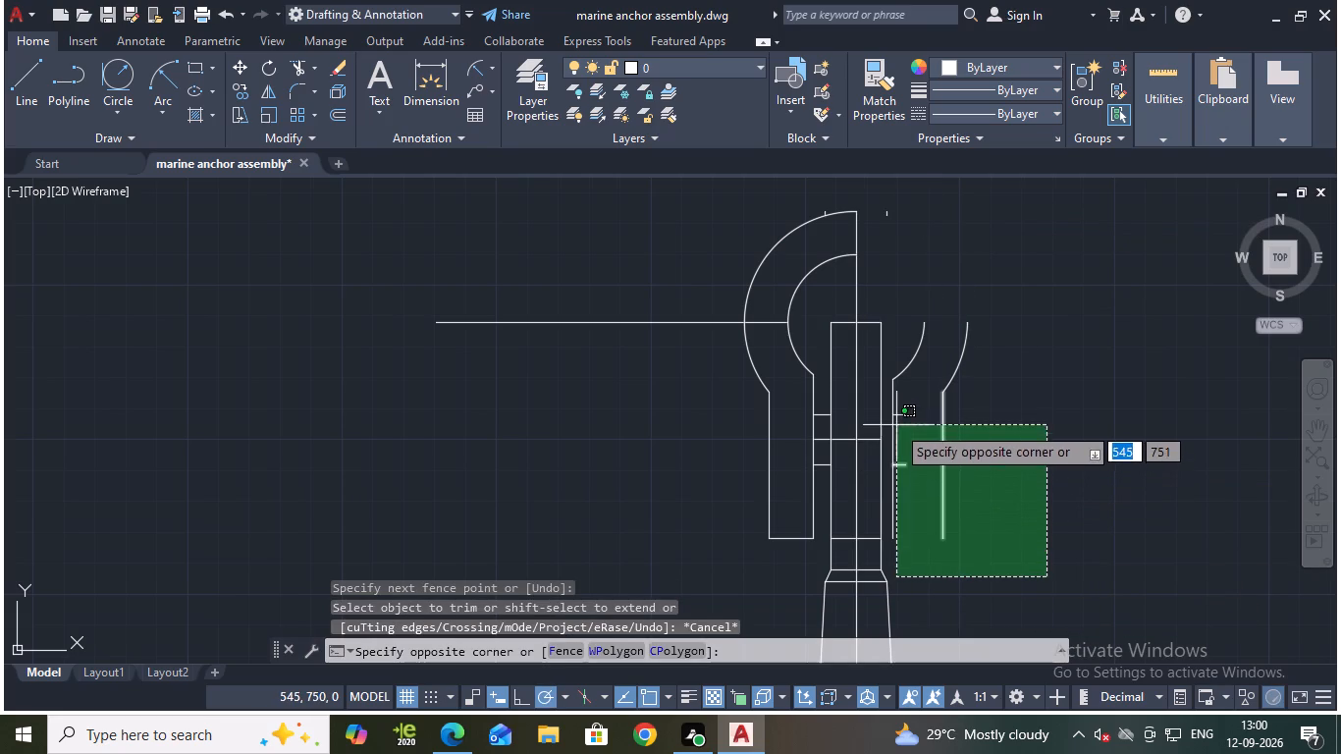
click(888, 190)
key(d)
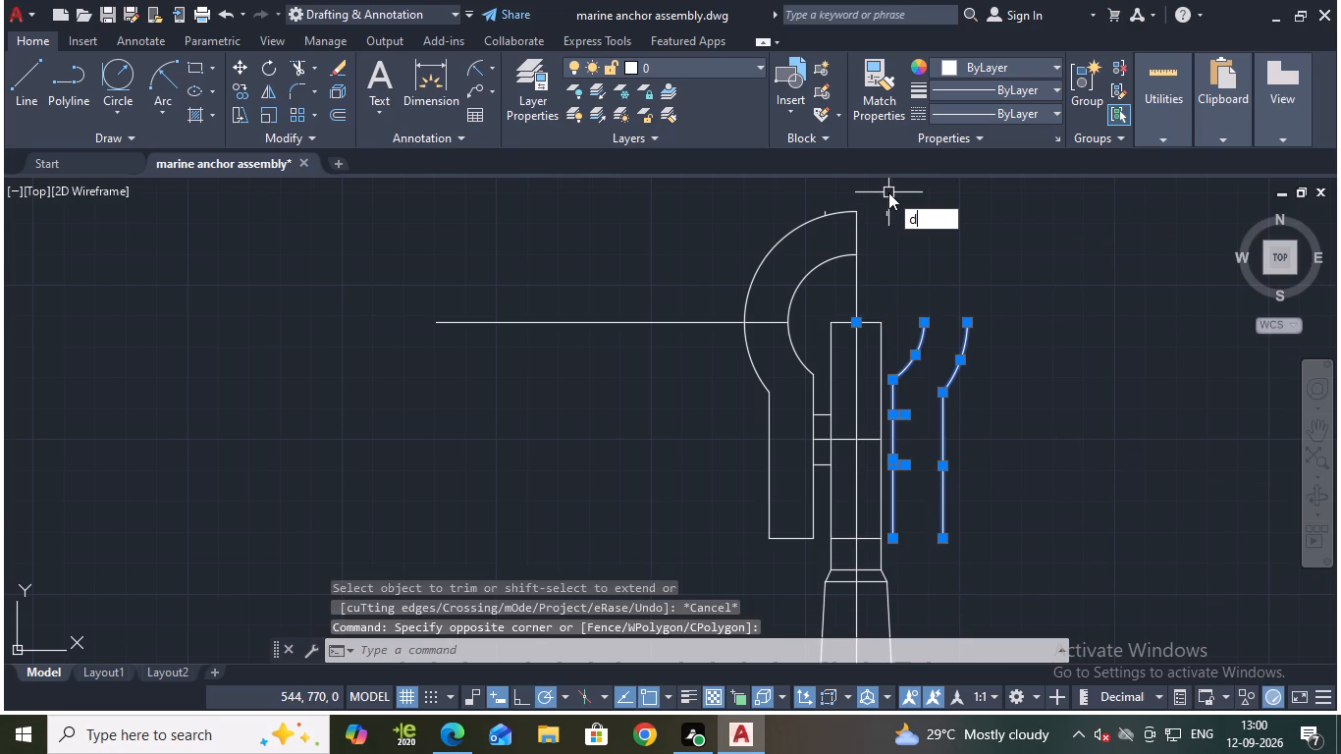
key(BackSpace)
key(e)
key(Return)
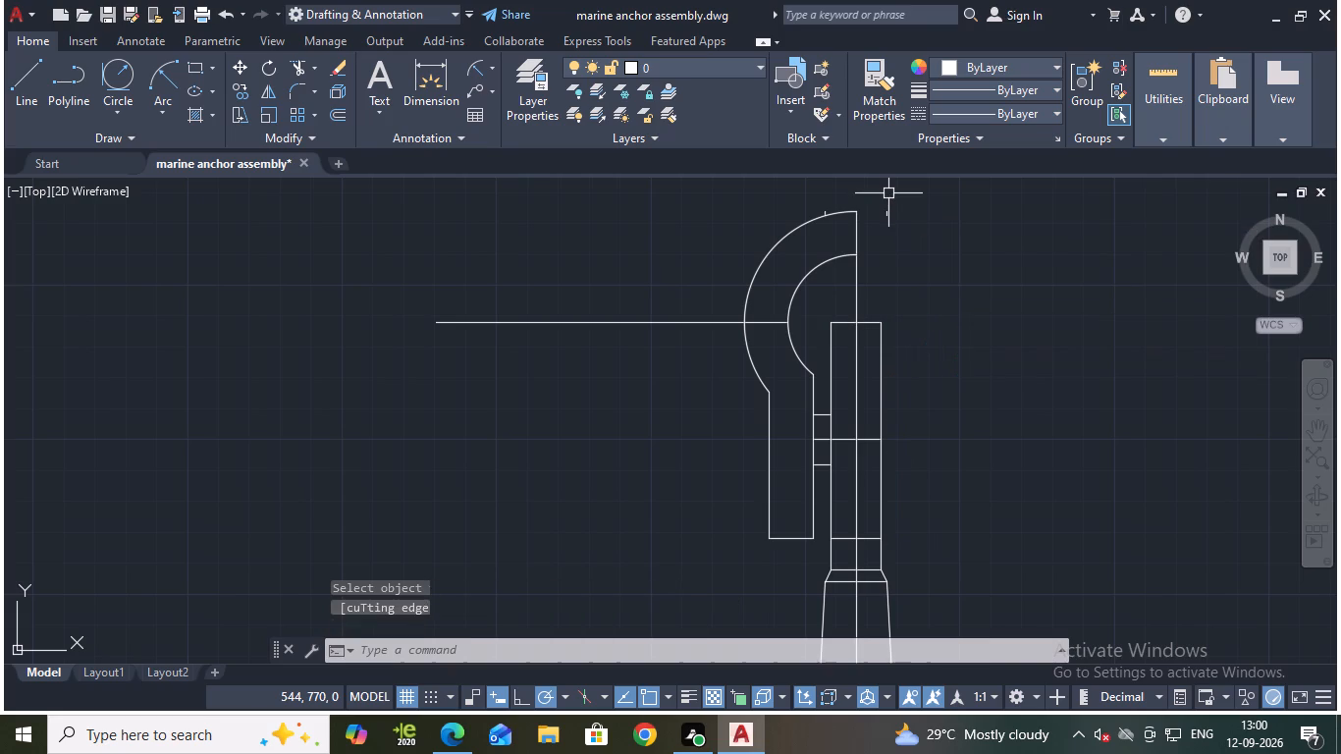
Erase the two short vertical ticks at the top of the ring, either side of the centreline.
click(891, 211)
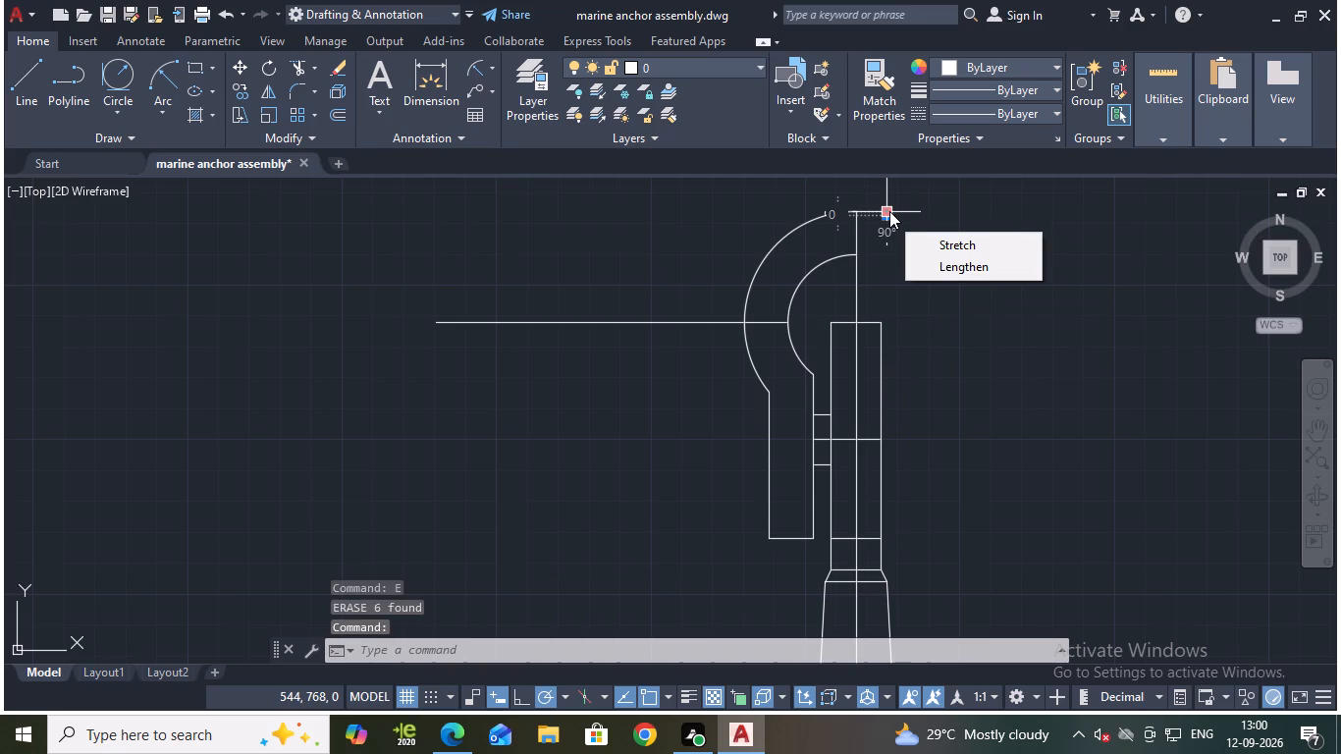
key(e)
key(Return)
key(Return)
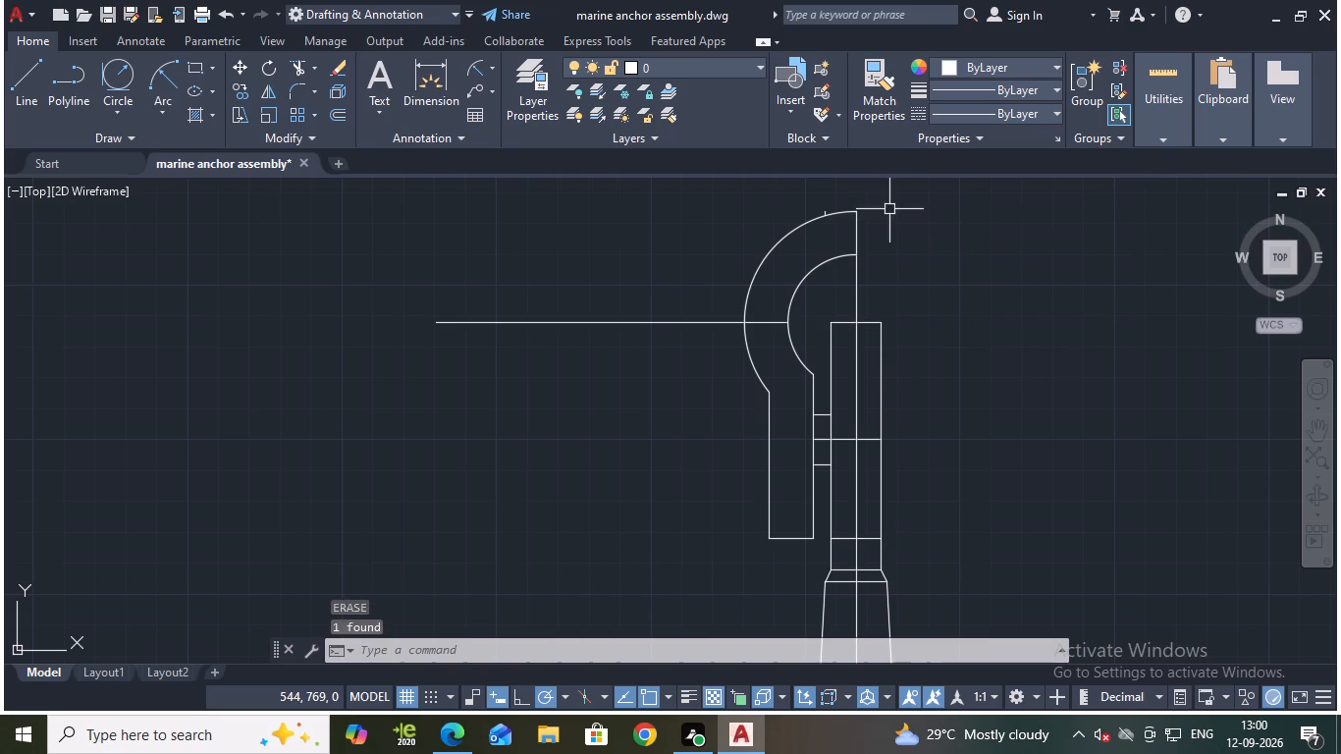
scroll(843, 205, up, 3)
click(752, 235)
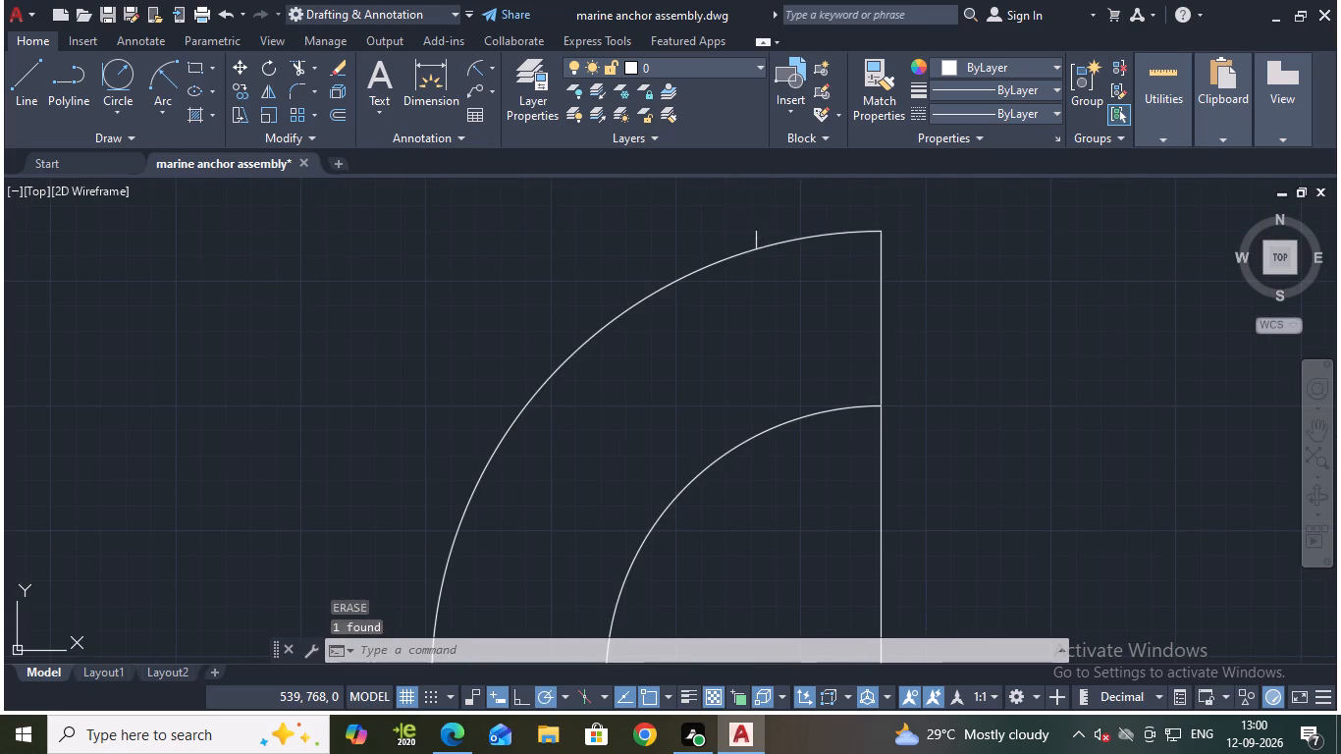
key(e)
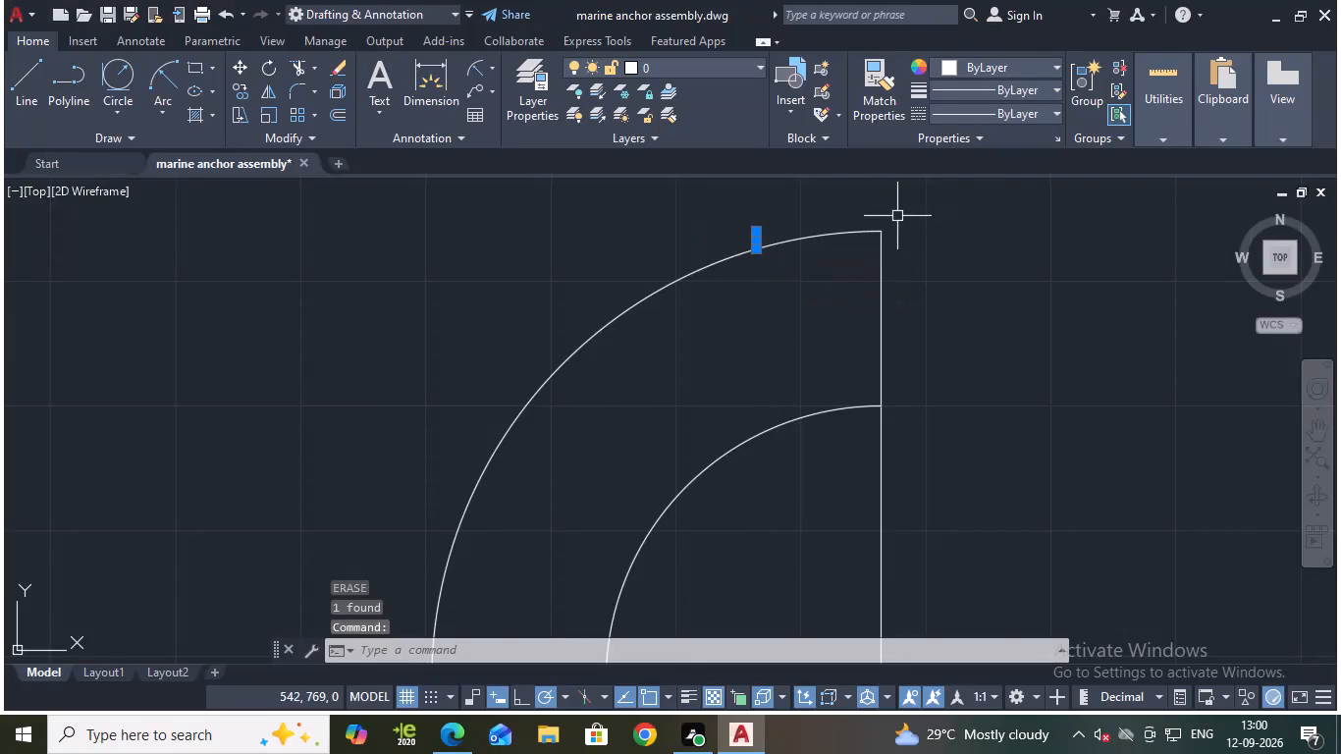
key(Return)
Mirror the left half of the shackle, including both short pin lines, about the shank's vertical centreline, keeping the source objects.
scroll(920, 248, down, 4)
middle_drag(954, 336, 953, 335)
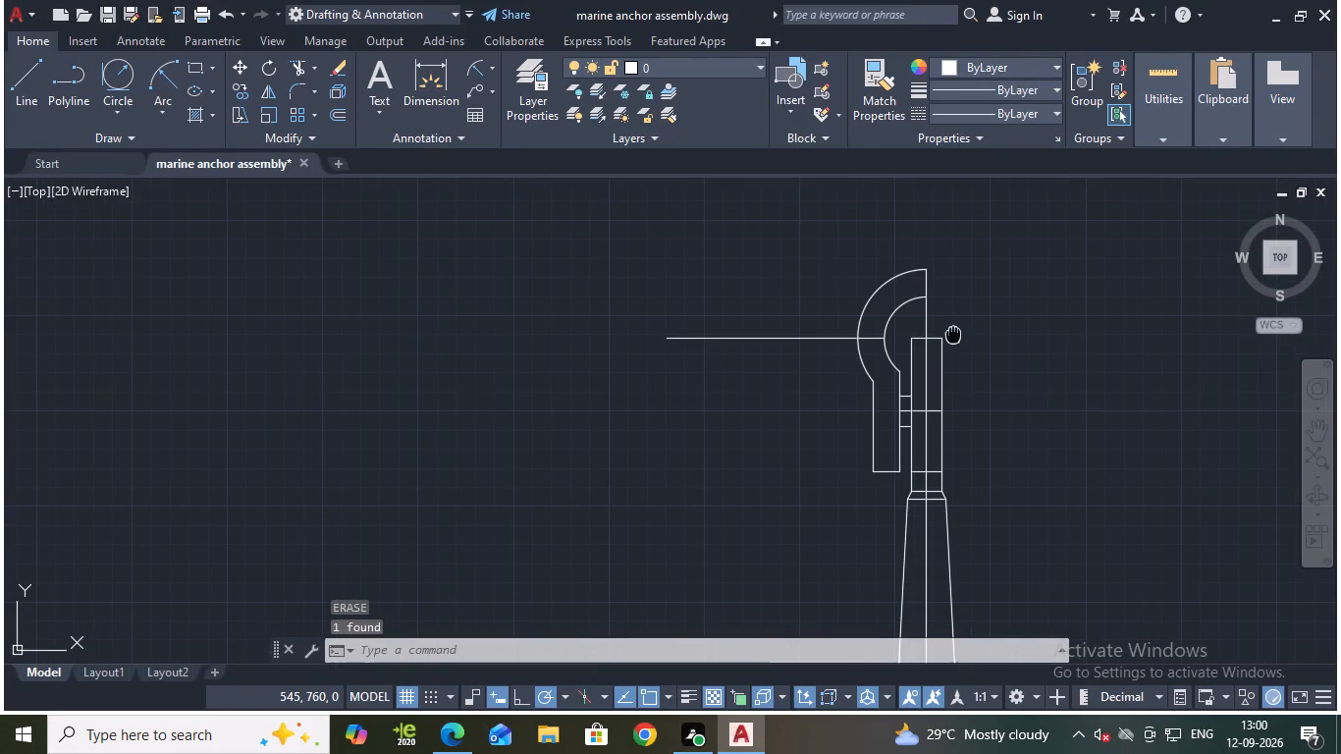
middle_drag(953, 335, 949, 320)
key(Escape)
click(856, 341)
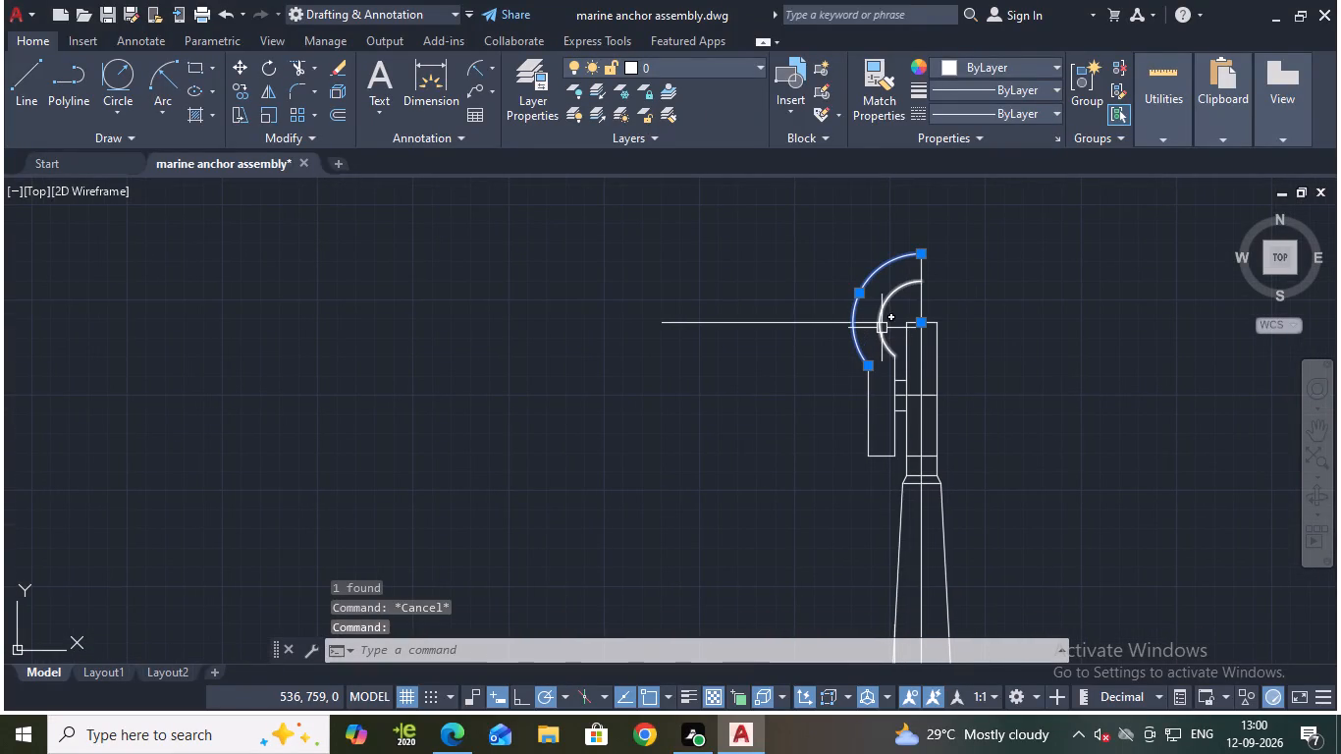
click(882, 328)
click(868, 424)
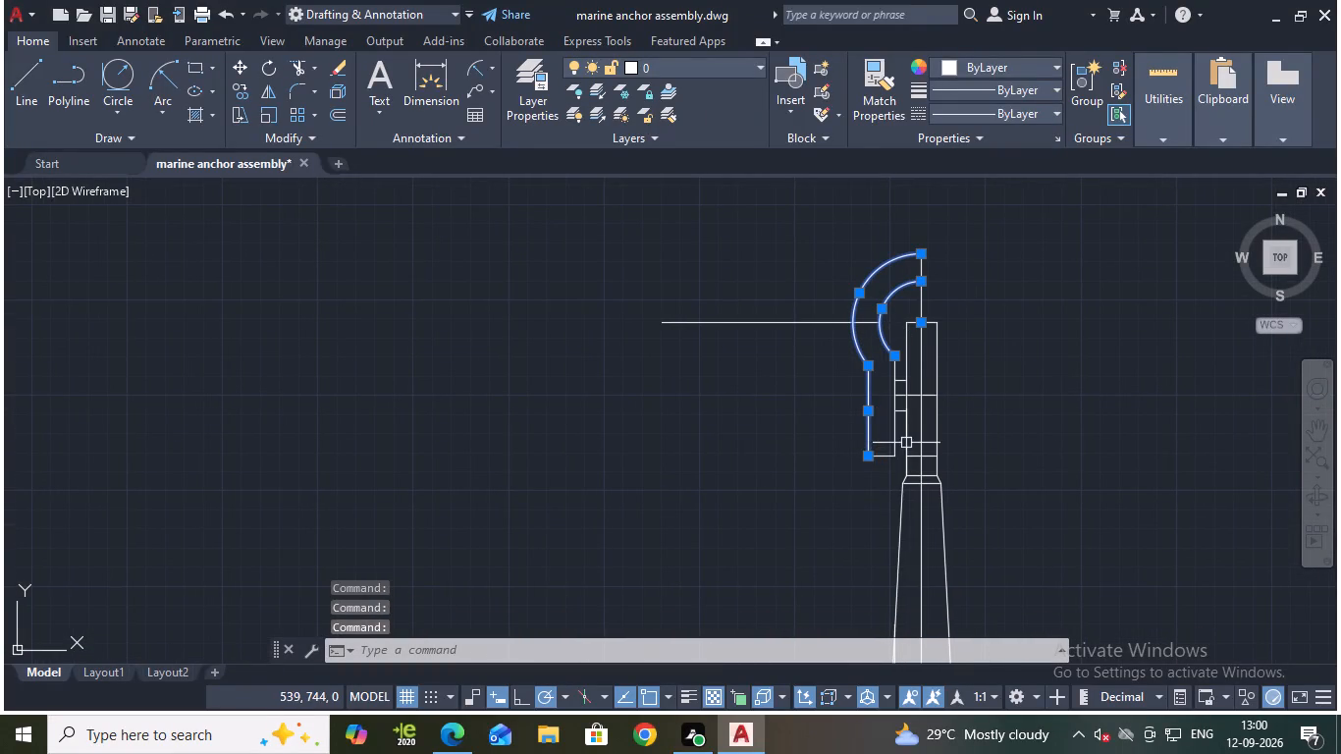
click(896, 446)
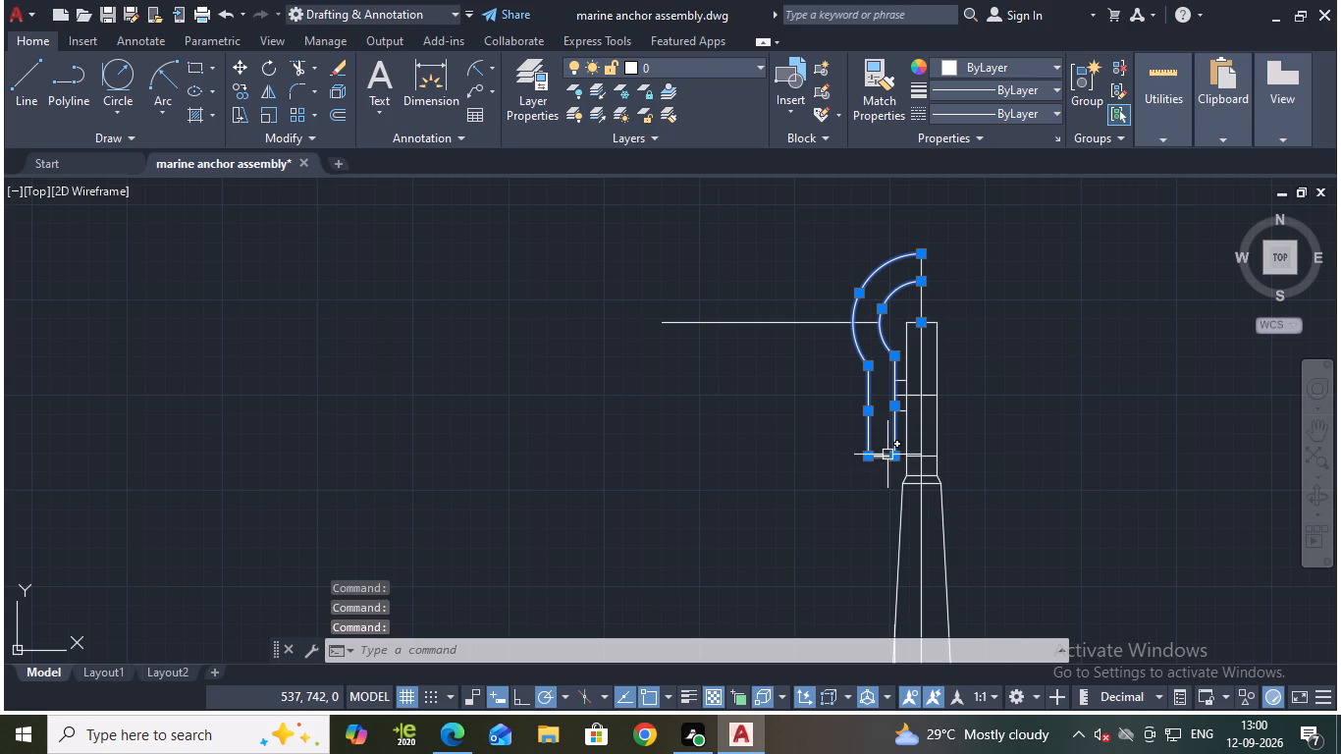
click(887, 455)
scroll(897, 421, up, 3)
click(903, 383)
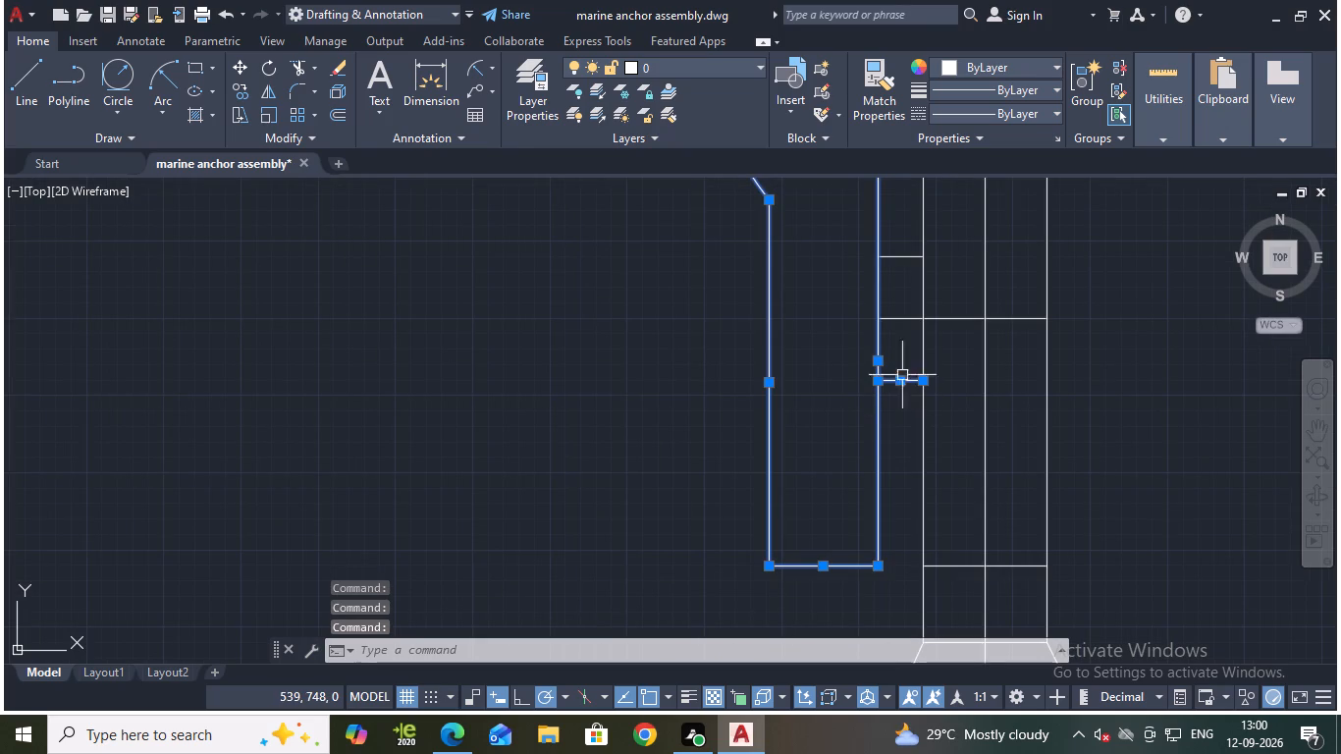
click(907, 255)
scroll(977, 339, down, 3)
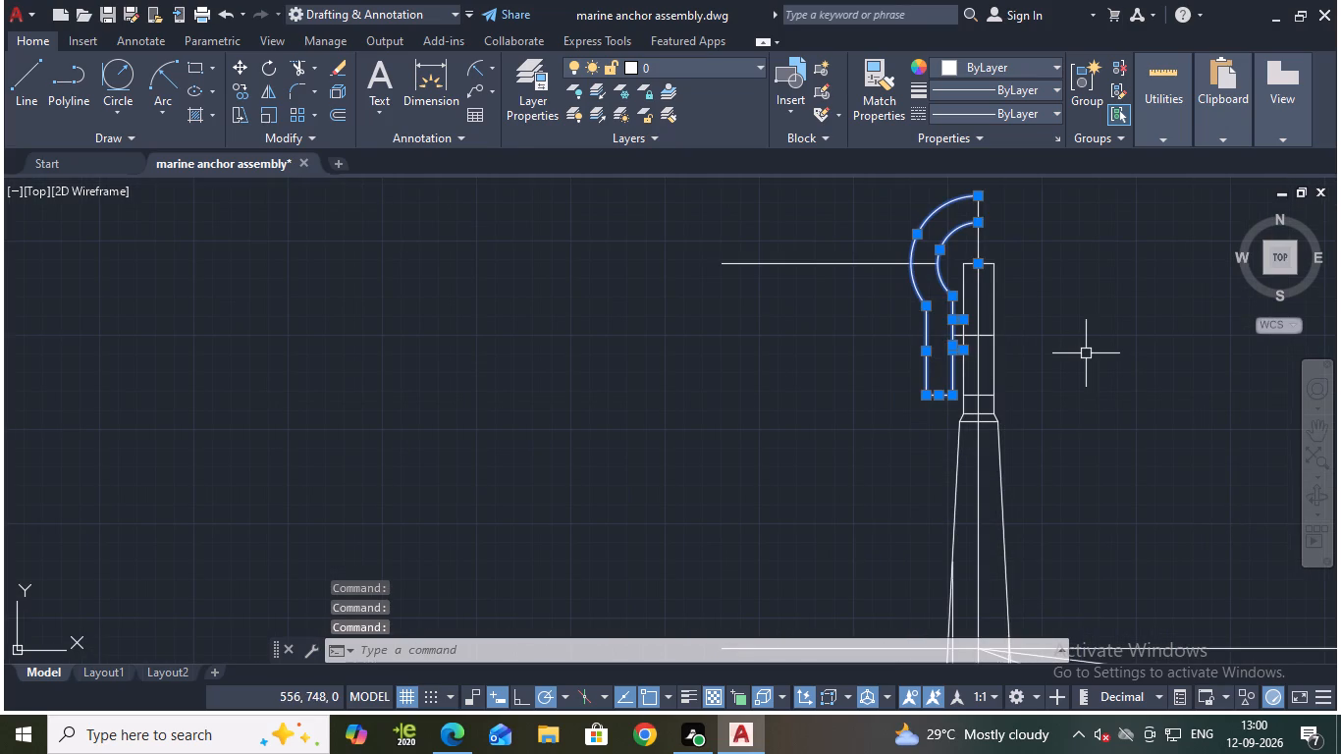
text(mi)
key(Return)
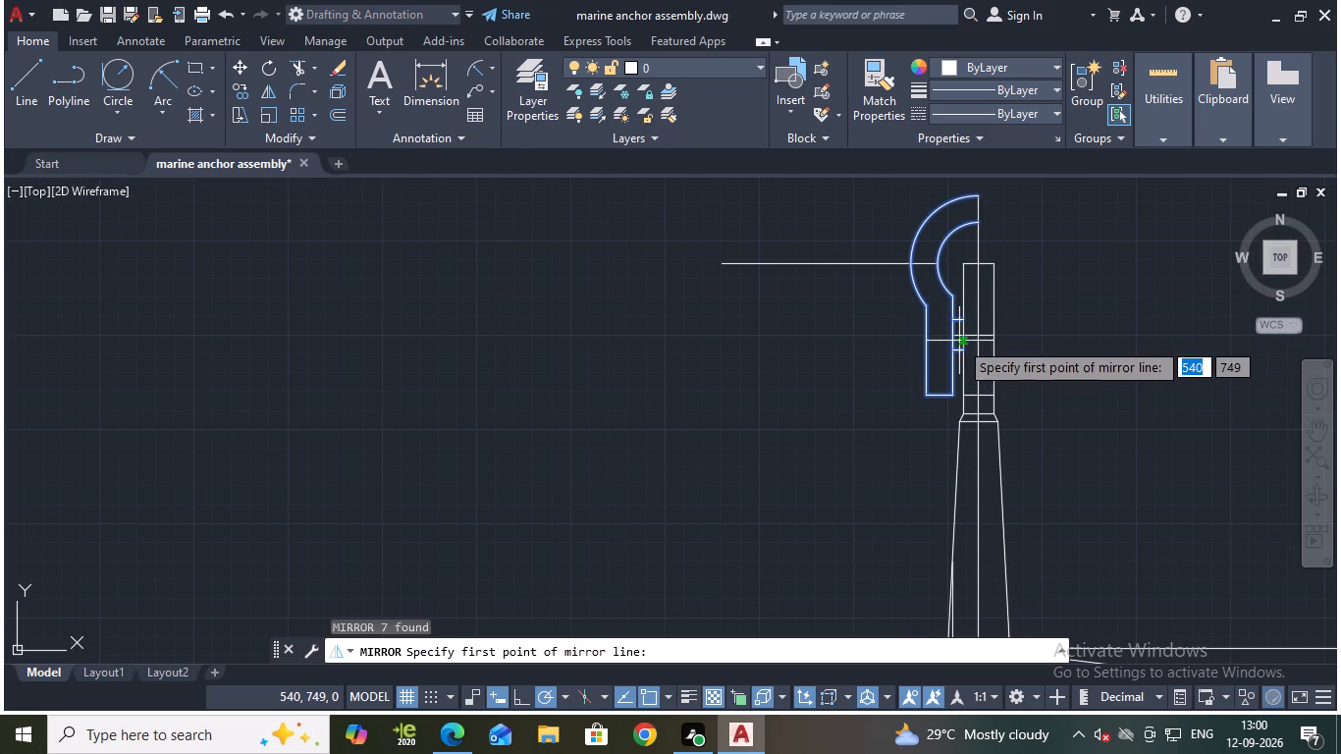
click(978, 333)
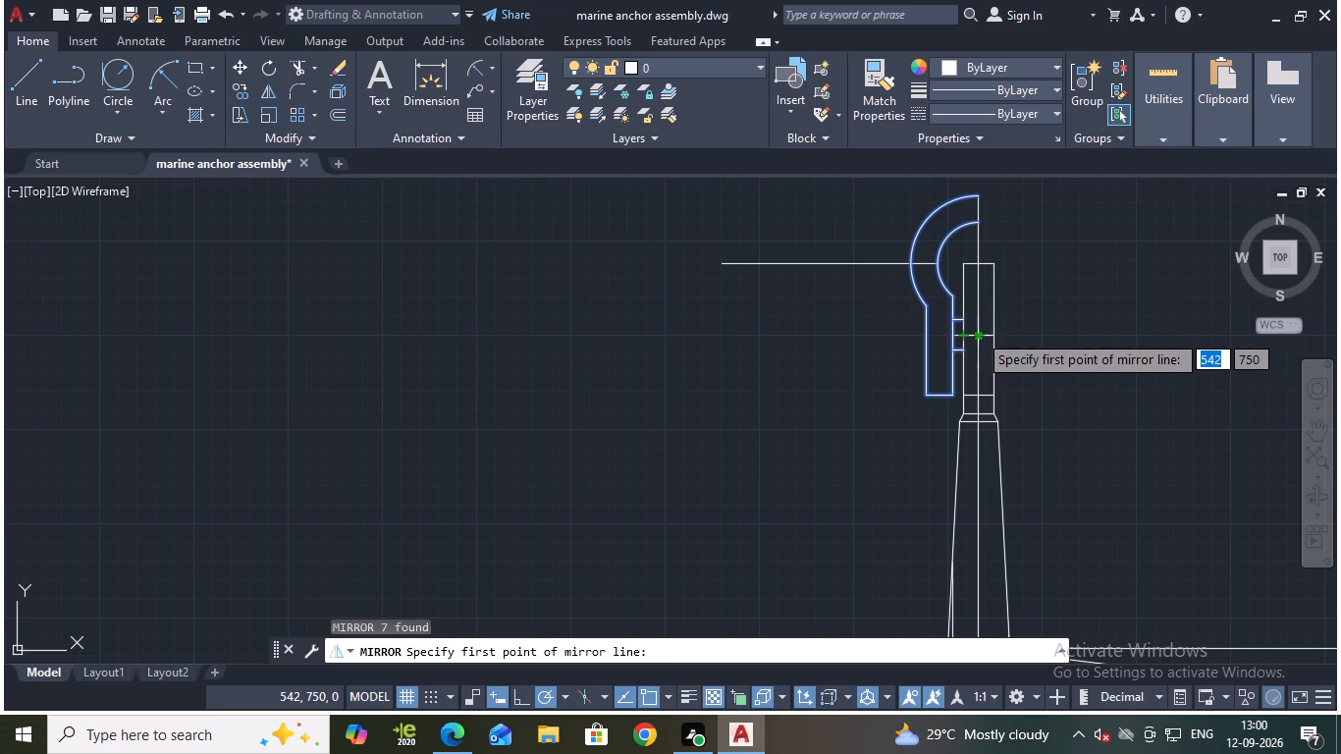
click(979, 193)
drag(1017, 272, 979, 194)
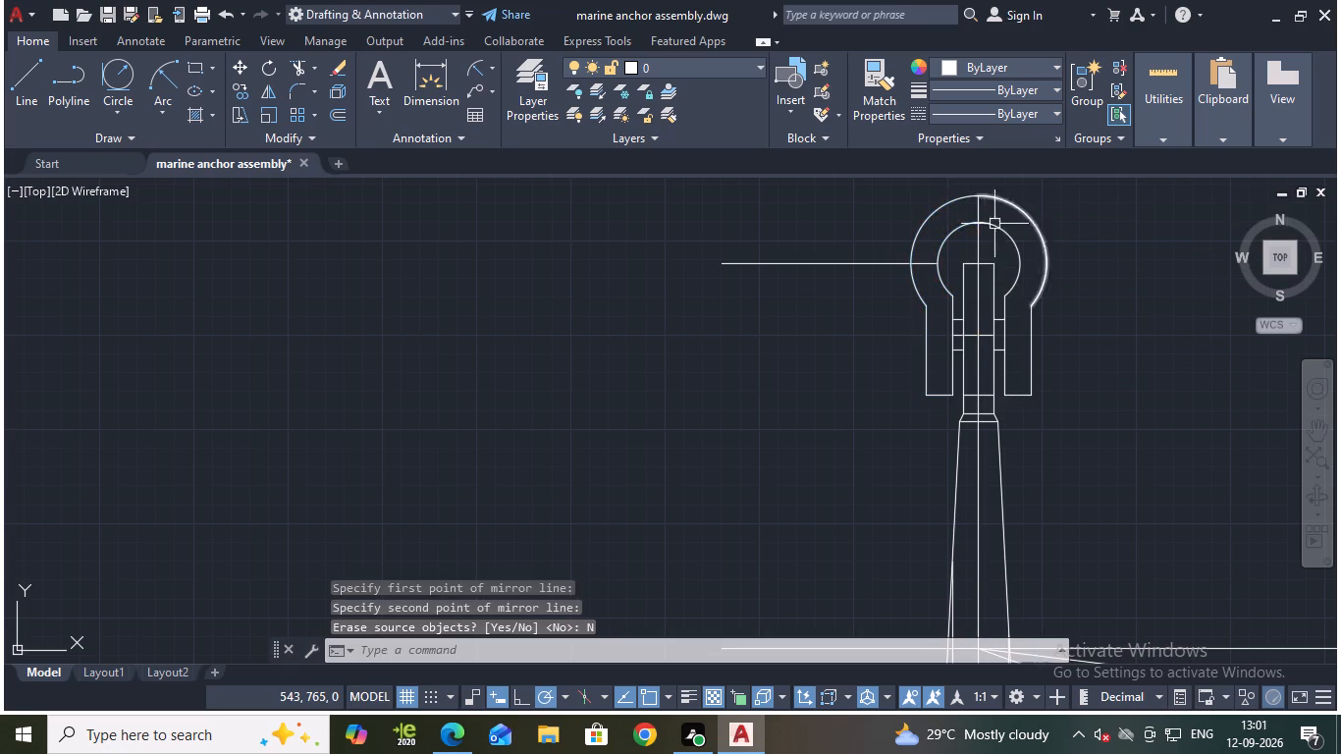
Examine the mirrored shackle and the horizontal line running through its ring.
scroll(998, 402, up, 3)
middle_drag(1148, 383, 1040, 599)
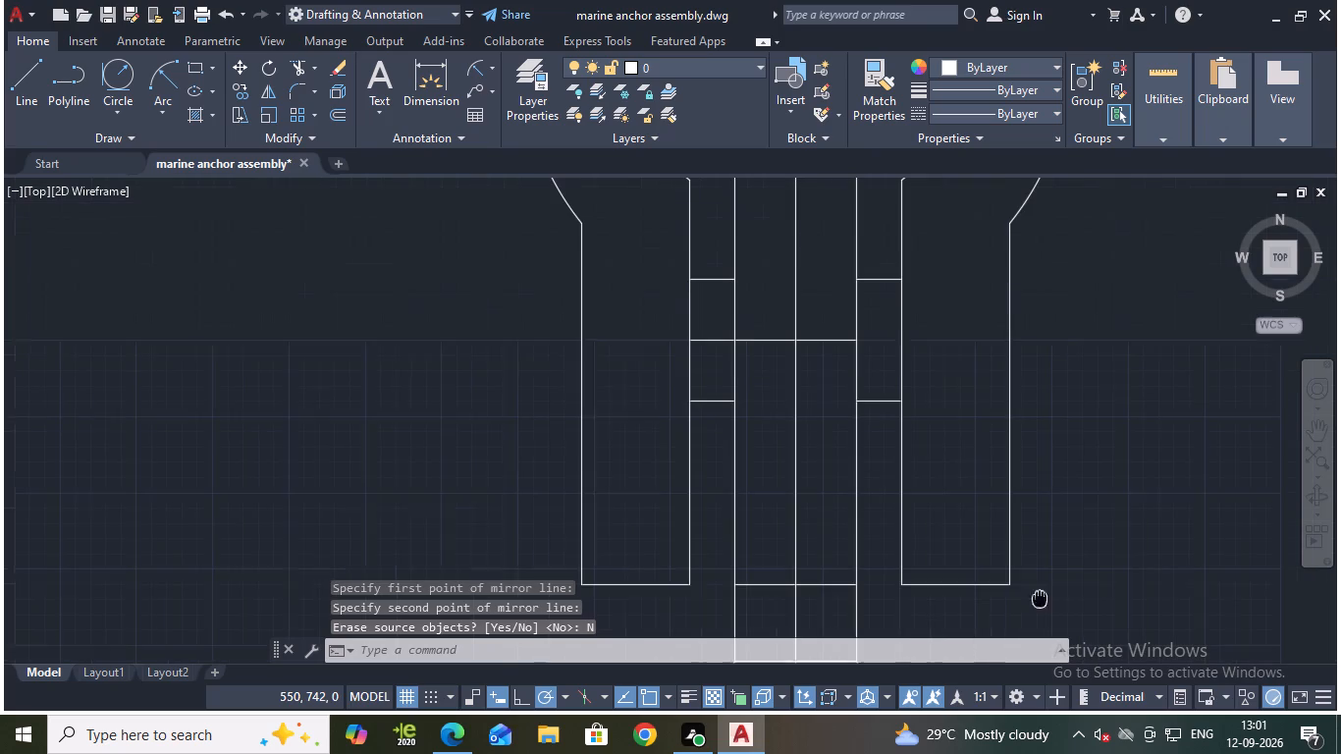
scroll(1041, 414, down, 3)
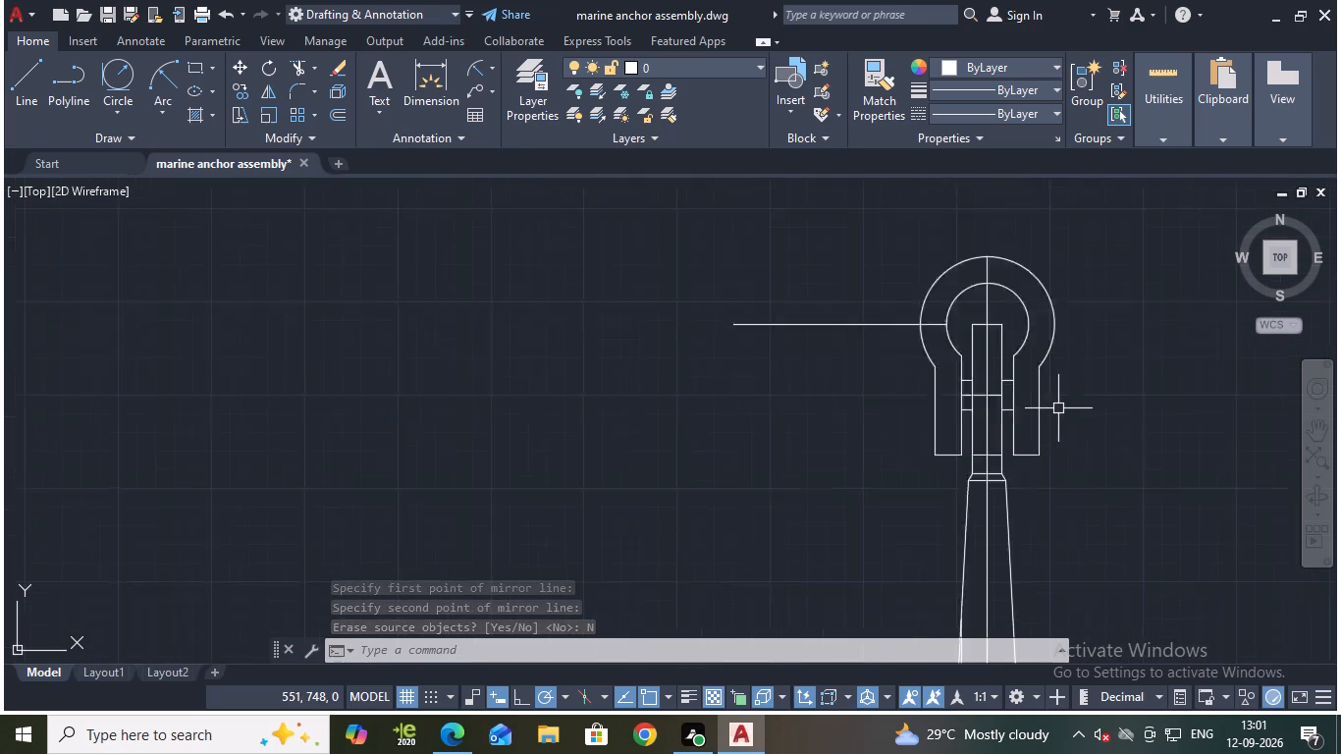
scroll(1058, 408, down, 1)
middle_drag(1094, 433, 890, 439)
scroll(866, 383, up, 3)
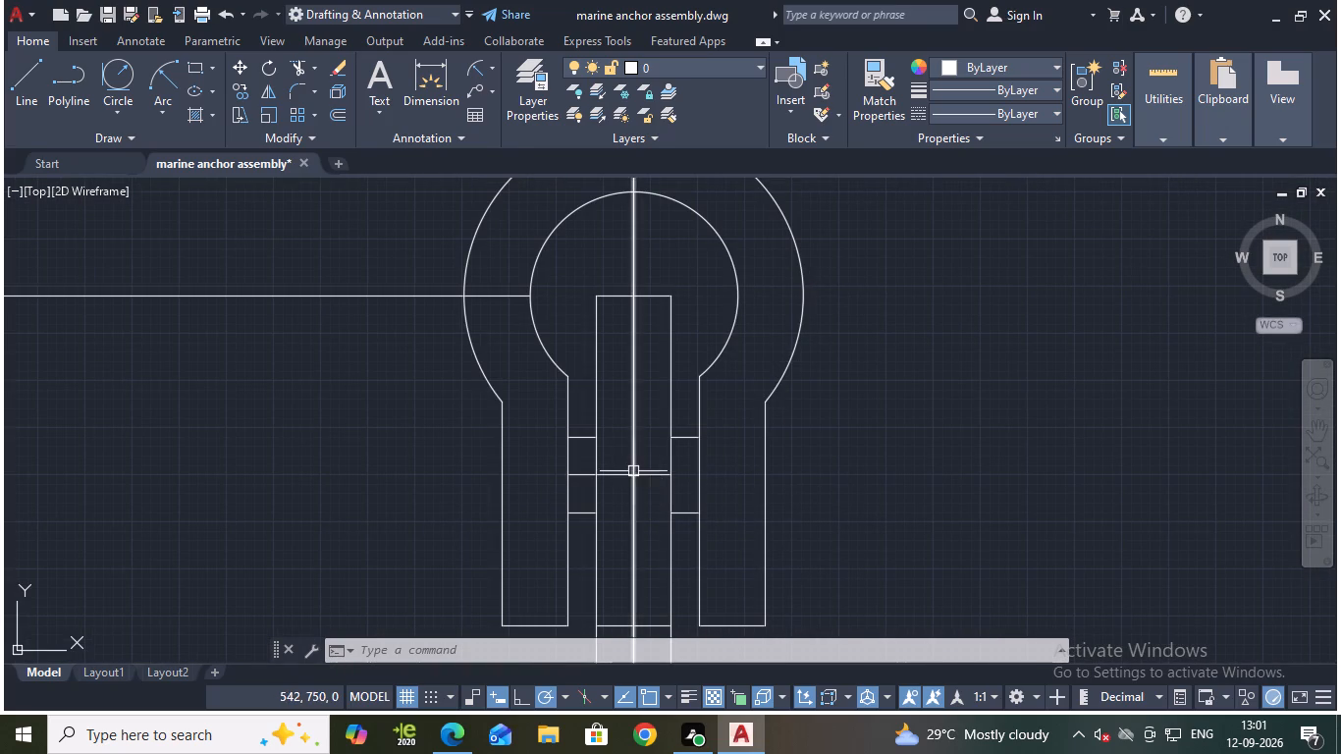
click(355, 296)
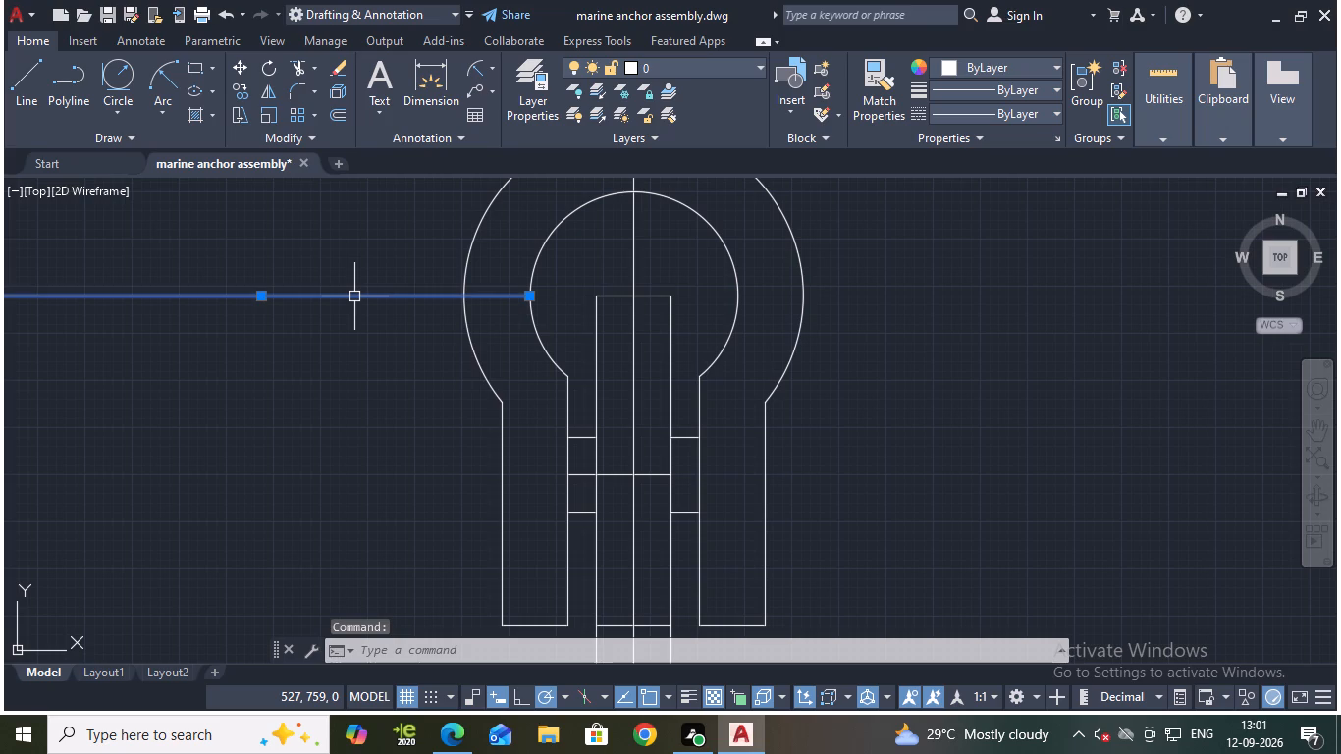
key(Escape)
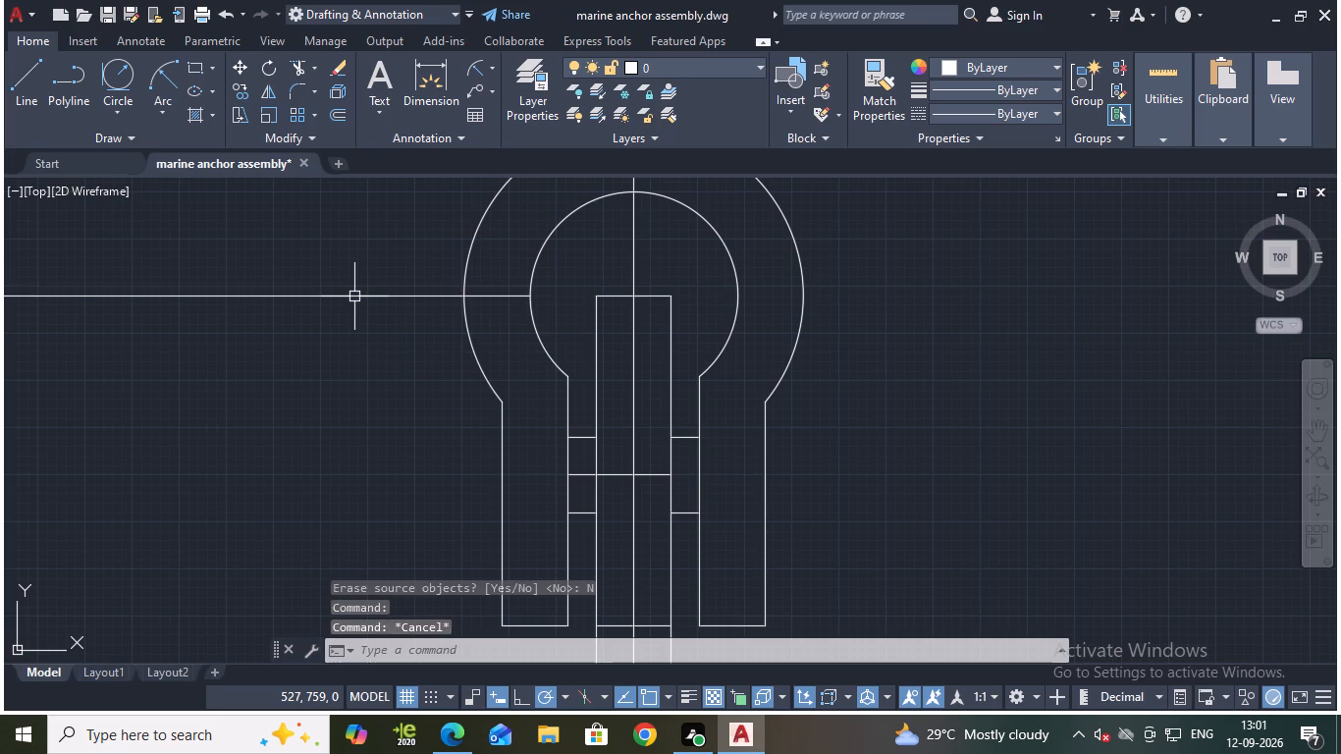
scroll(354, 296, down, 2)
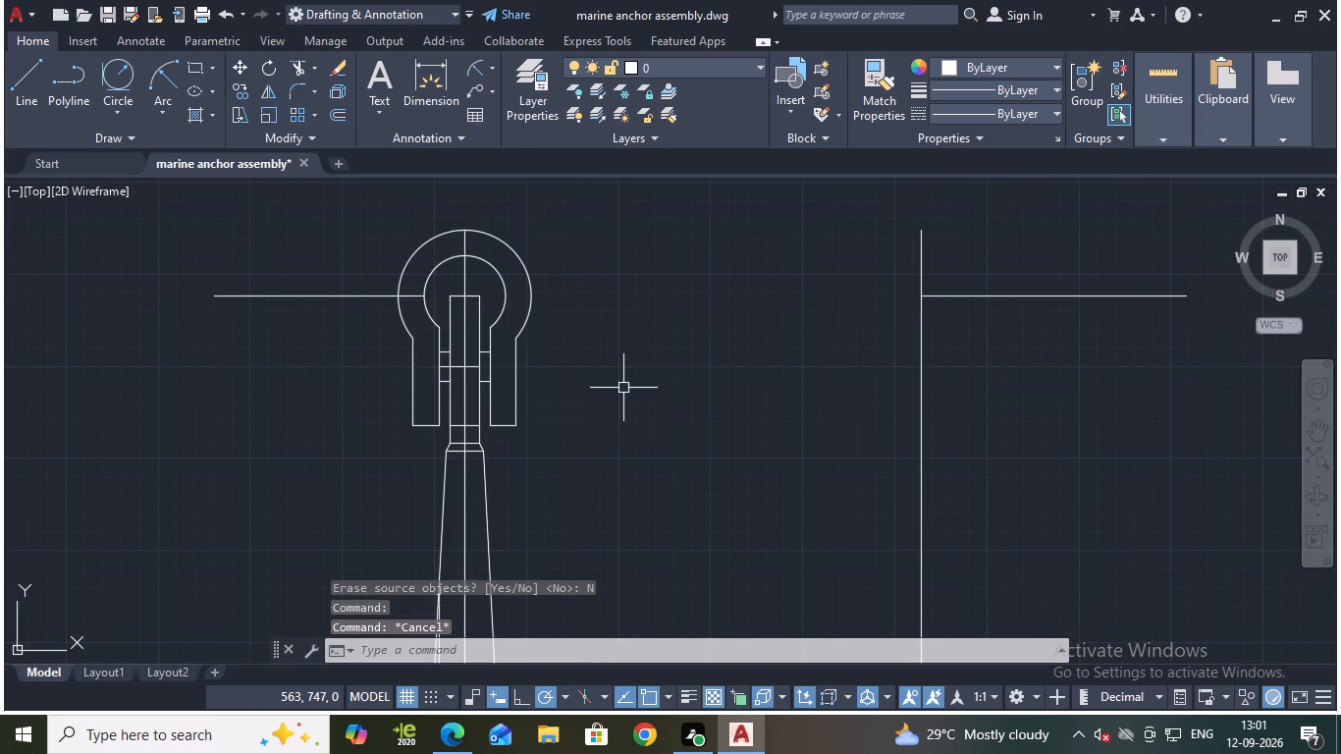
middle_drag(623, 388, 843, 383)
Save the drawing.
key(ctrl+s)
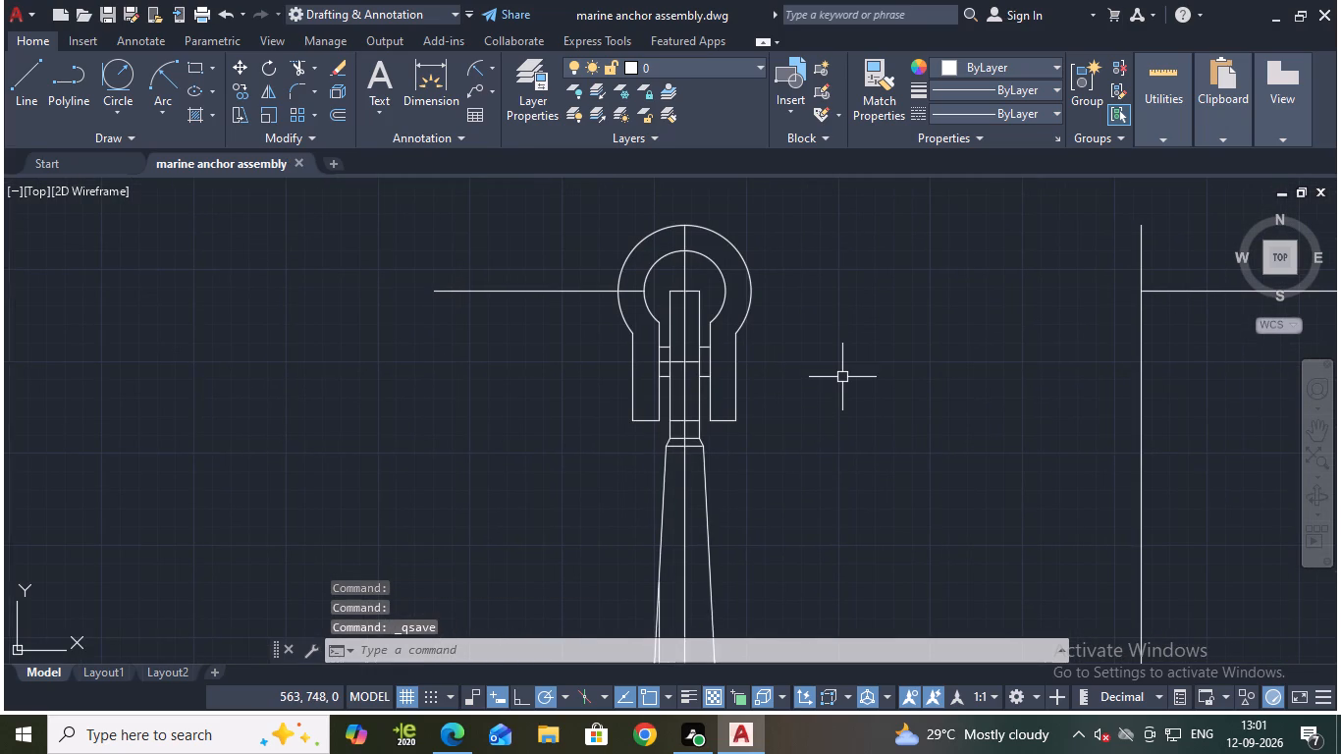
Offset the pin's horizontal centreline across the shank by 3 units, once above and once below.
scroll(747, 352, up, 1)
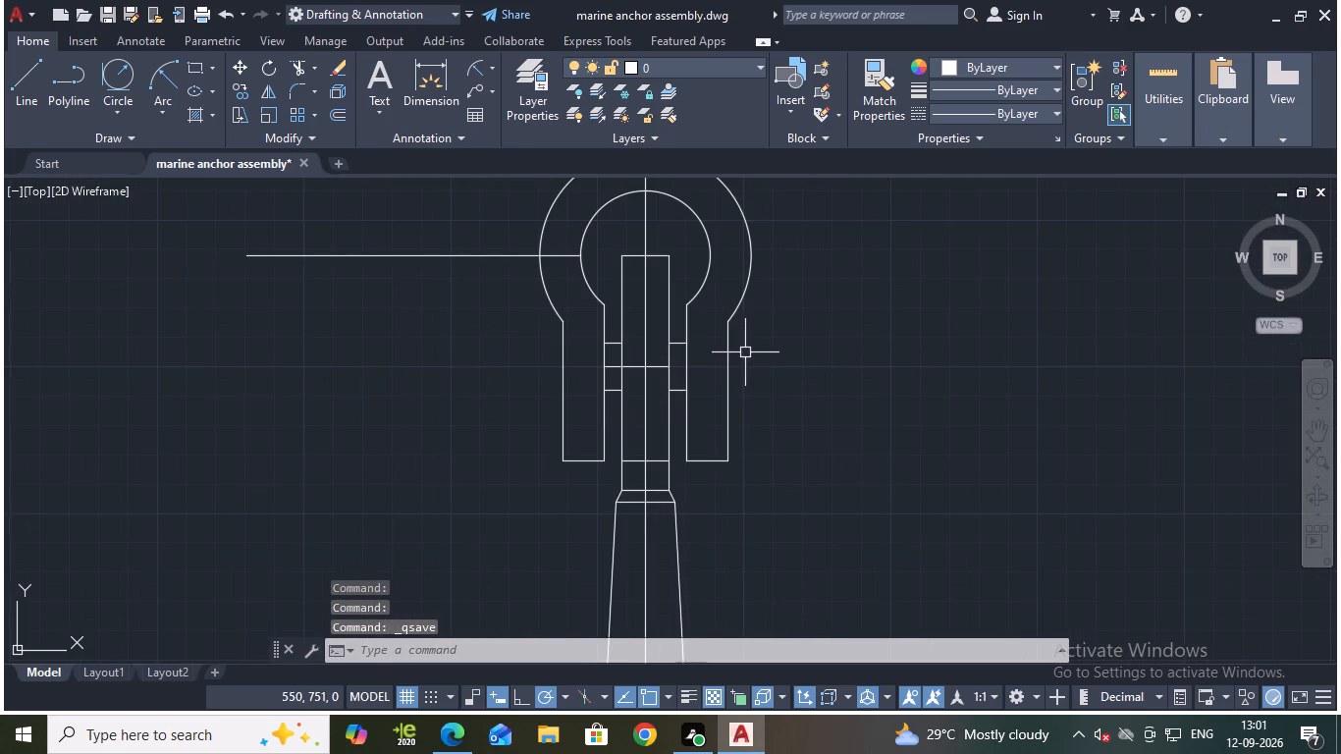
click(662, 368)
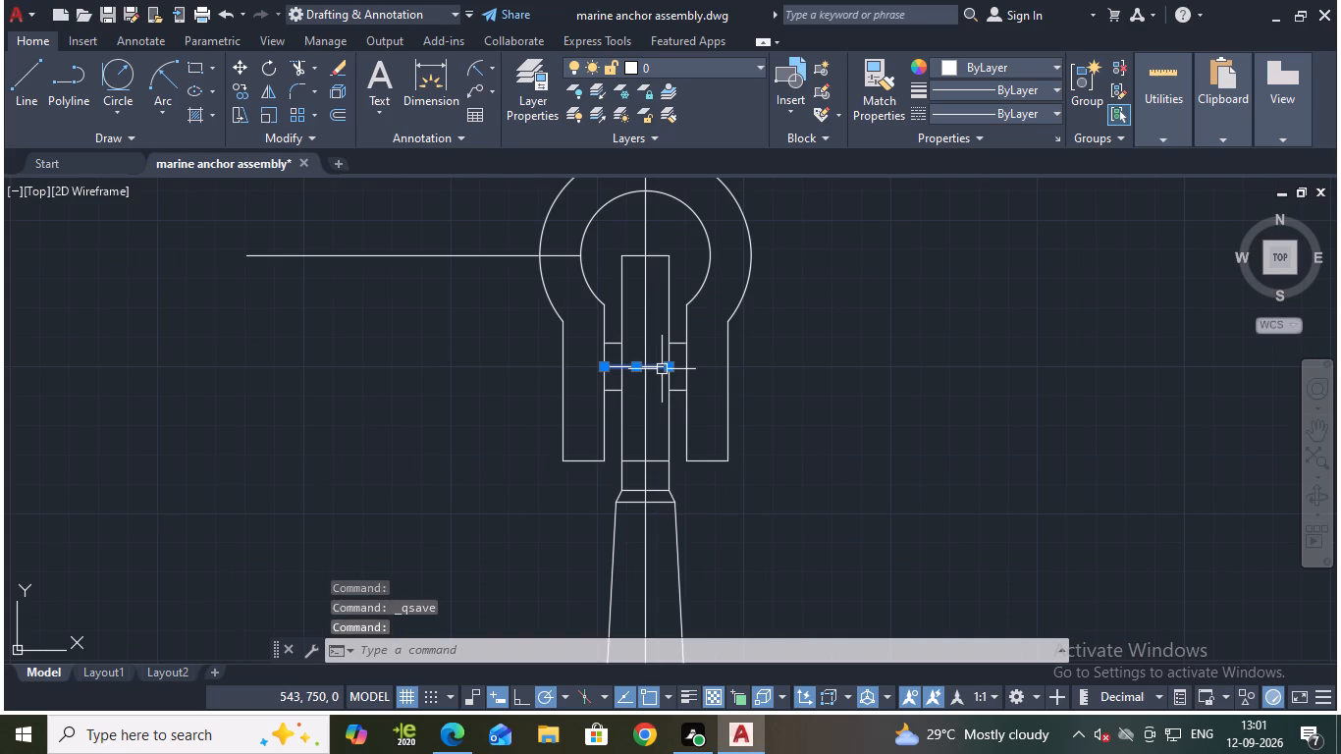
key(o)
key(Return)
key(Return)
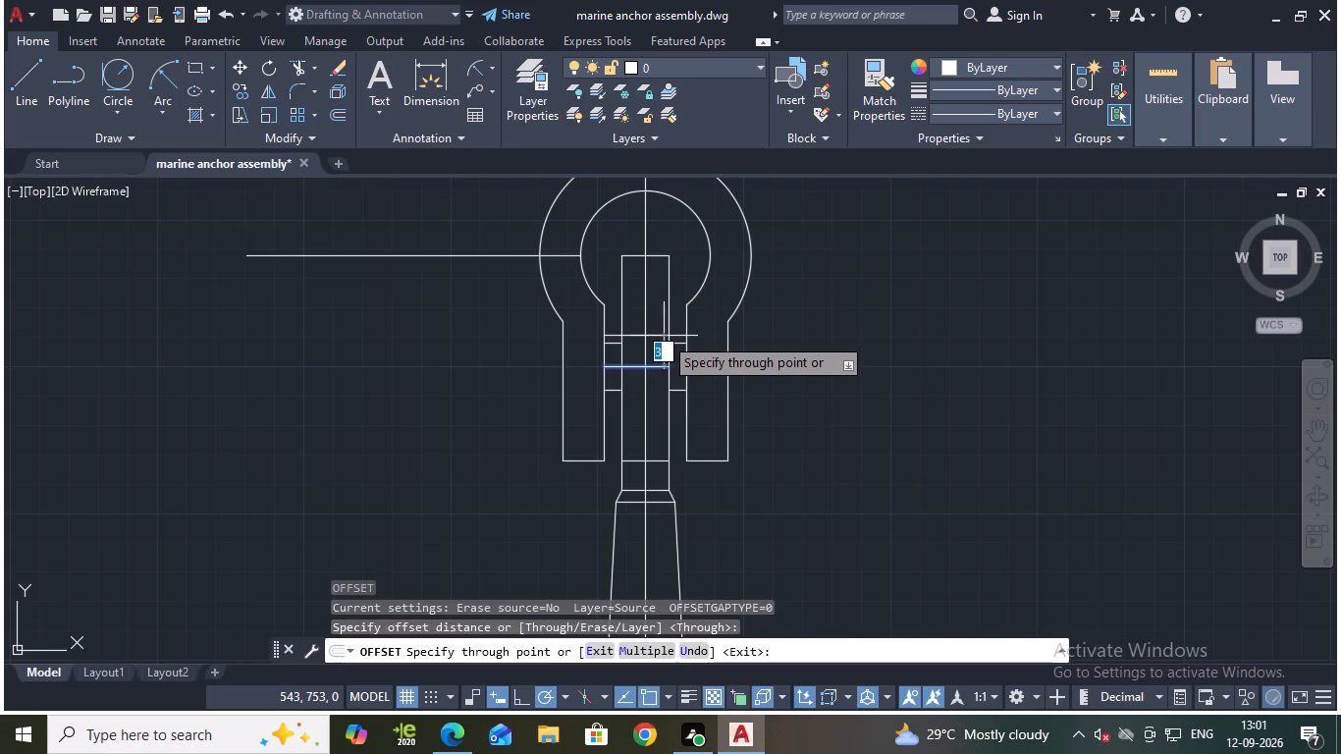
key(3)
key(Return)
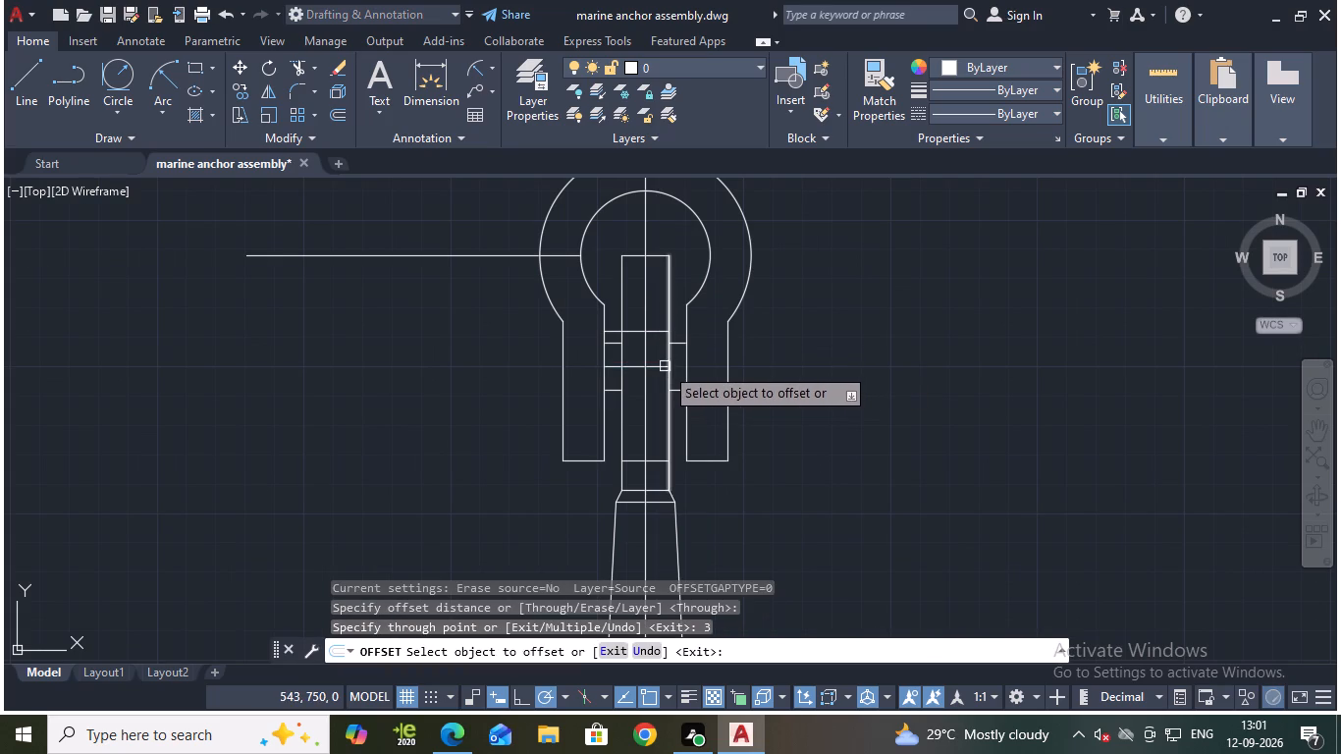
click(662, 366)
key(3)
key(Return)
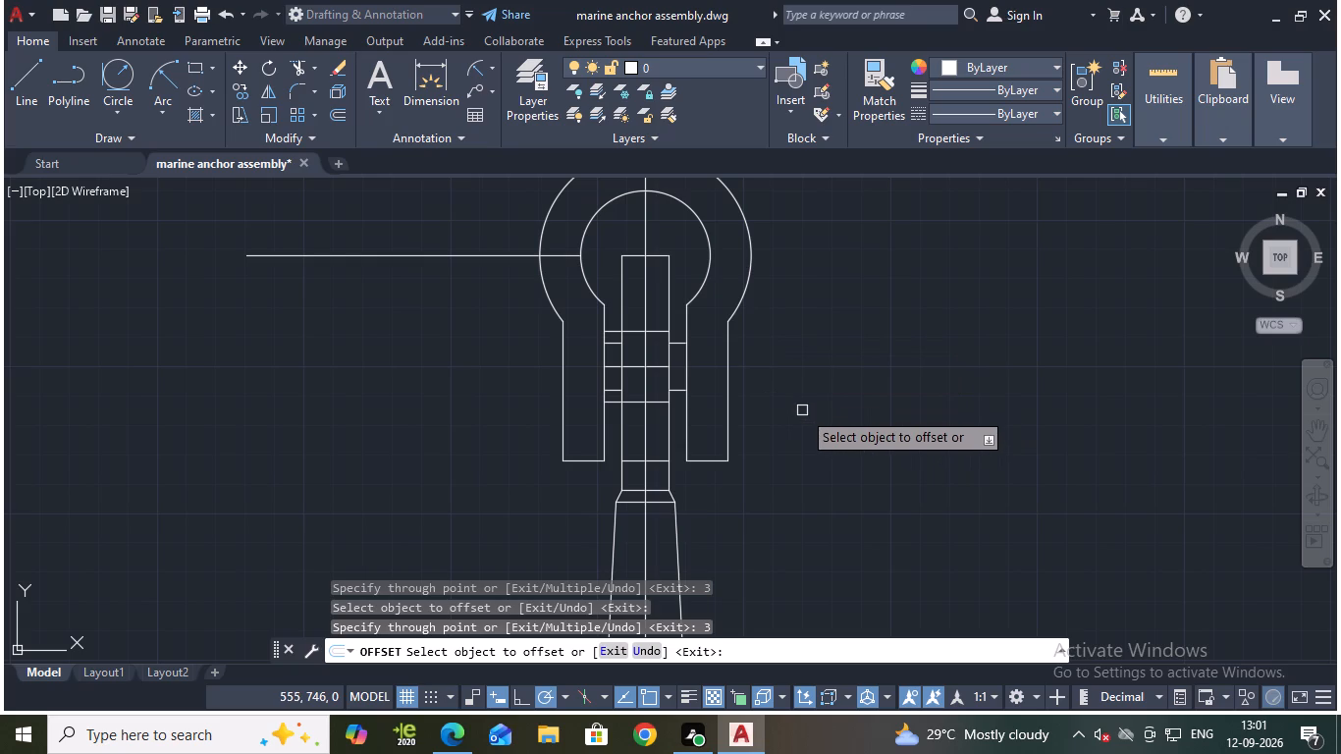
key(Escape)
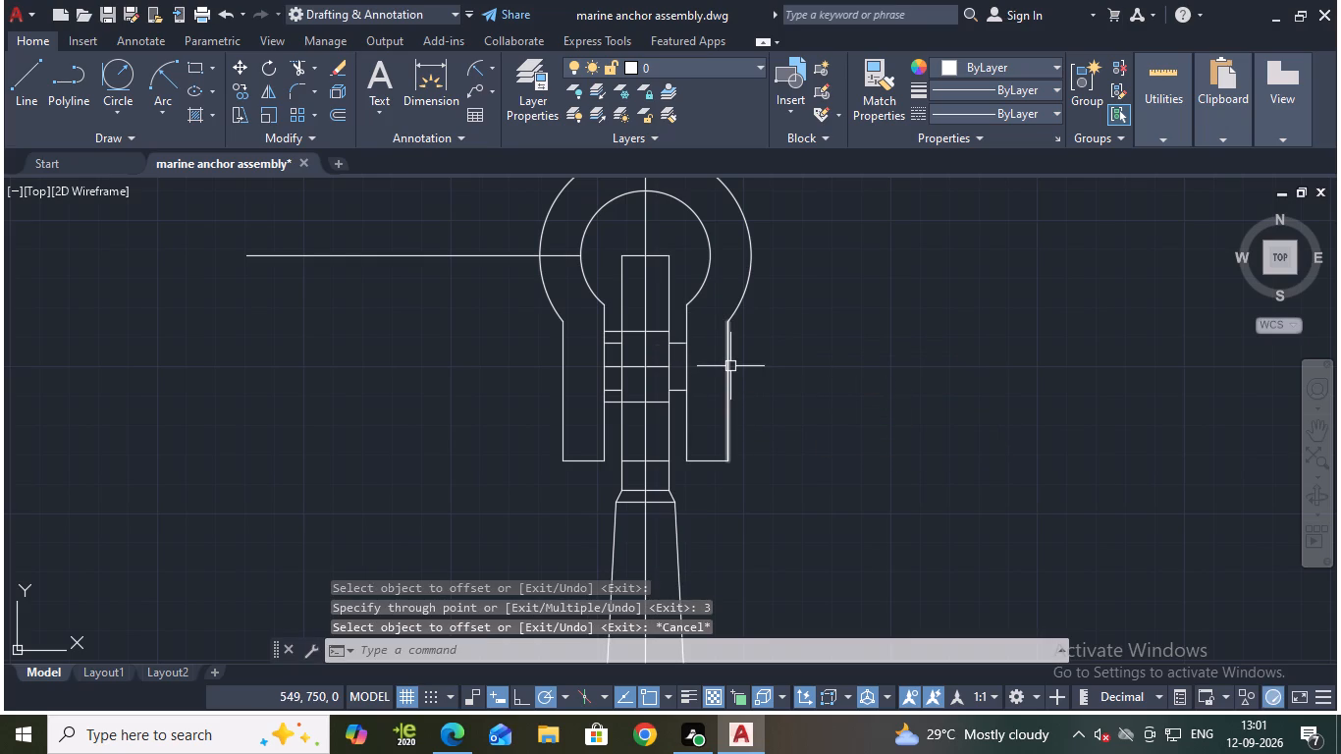
Offset the outer vertical edge of each shackle leg outward by 2 units.
key(o)
key(Return)
key(Return)
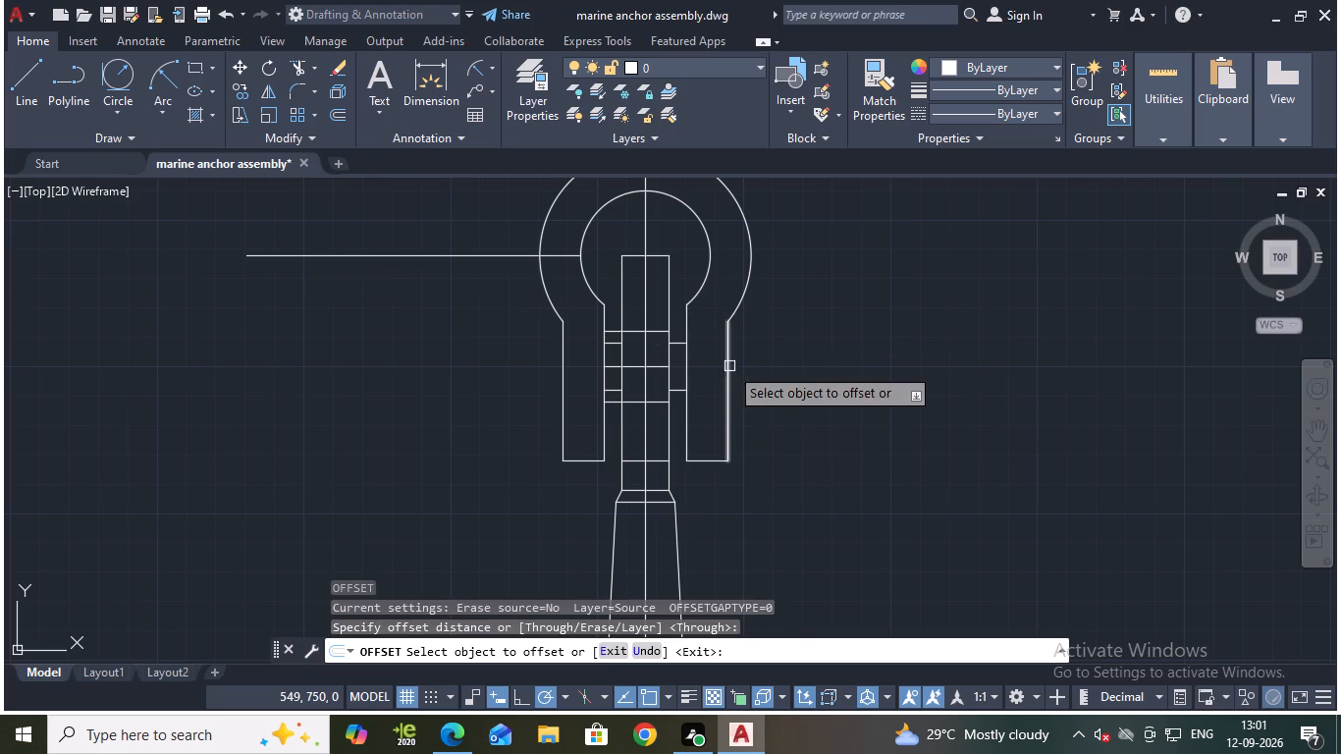
click(729, 366)
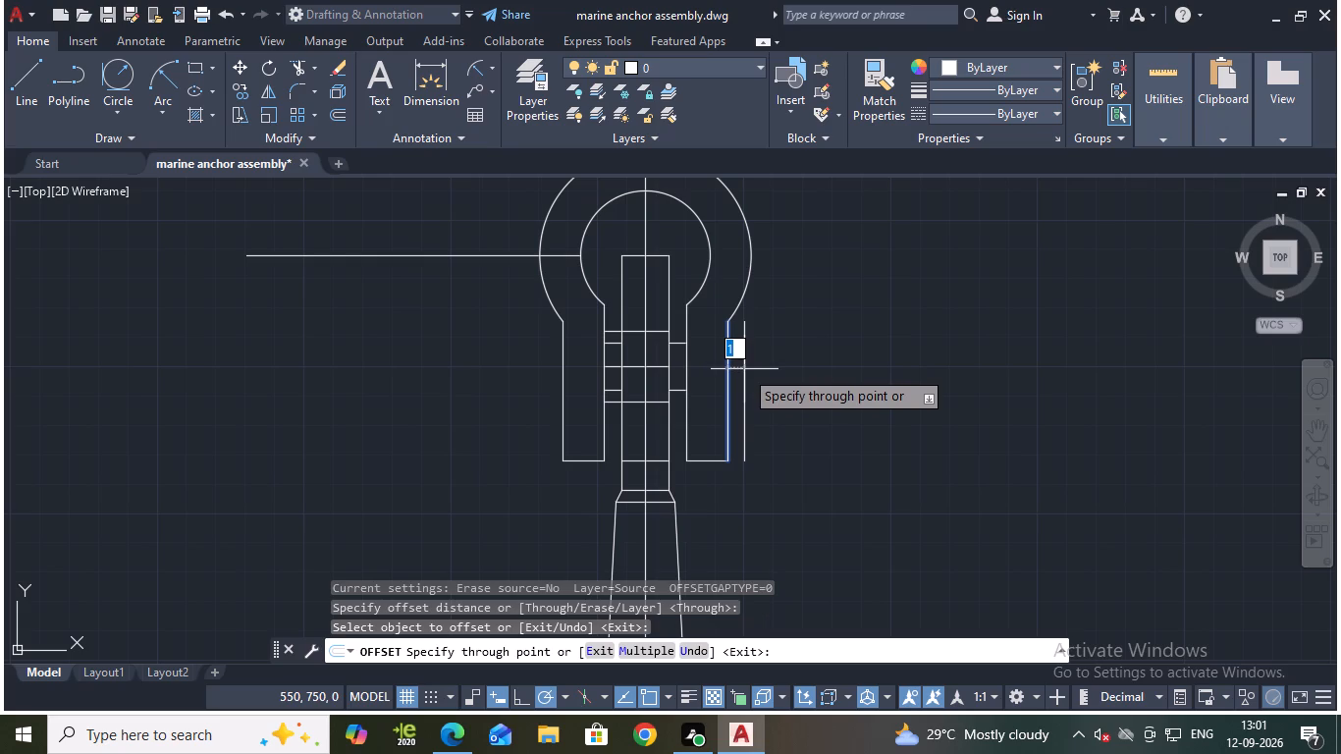
key(2)
key(Return)
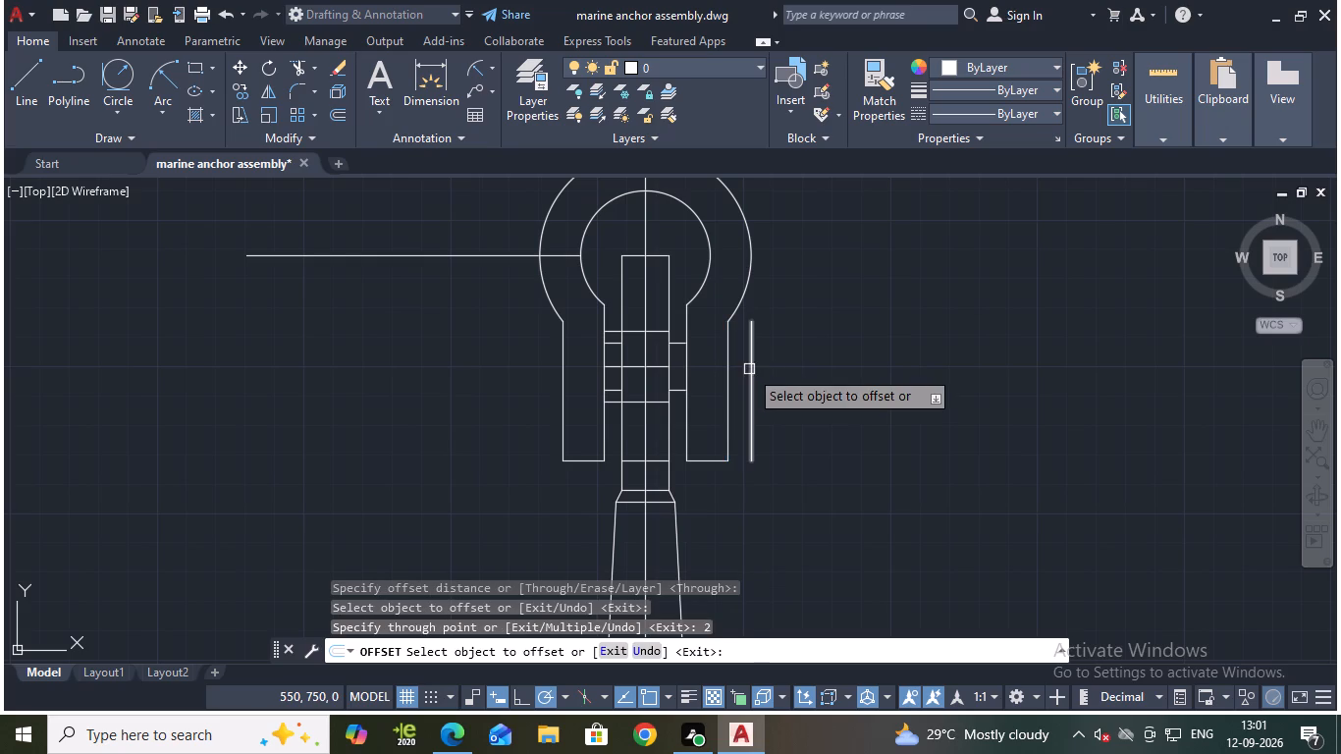
click(565, 389)
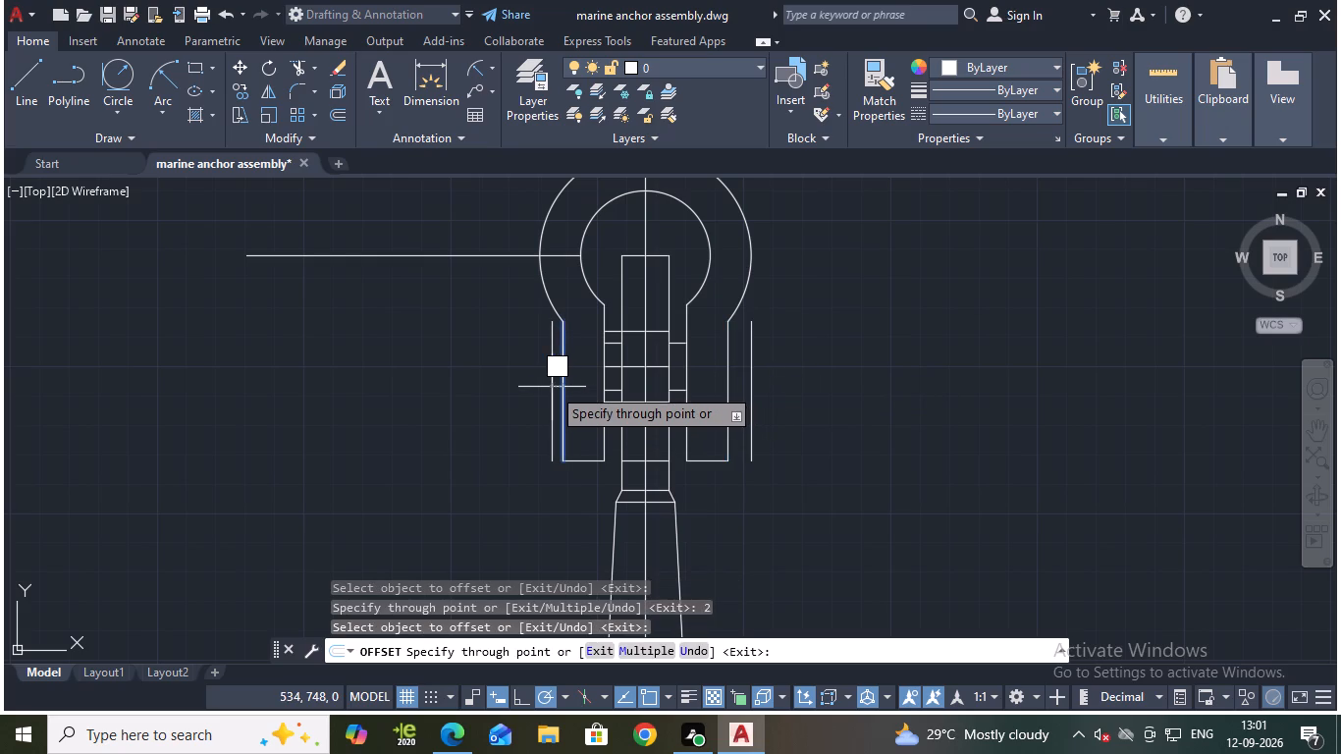
key(2)
key(Return)
key(Escape)
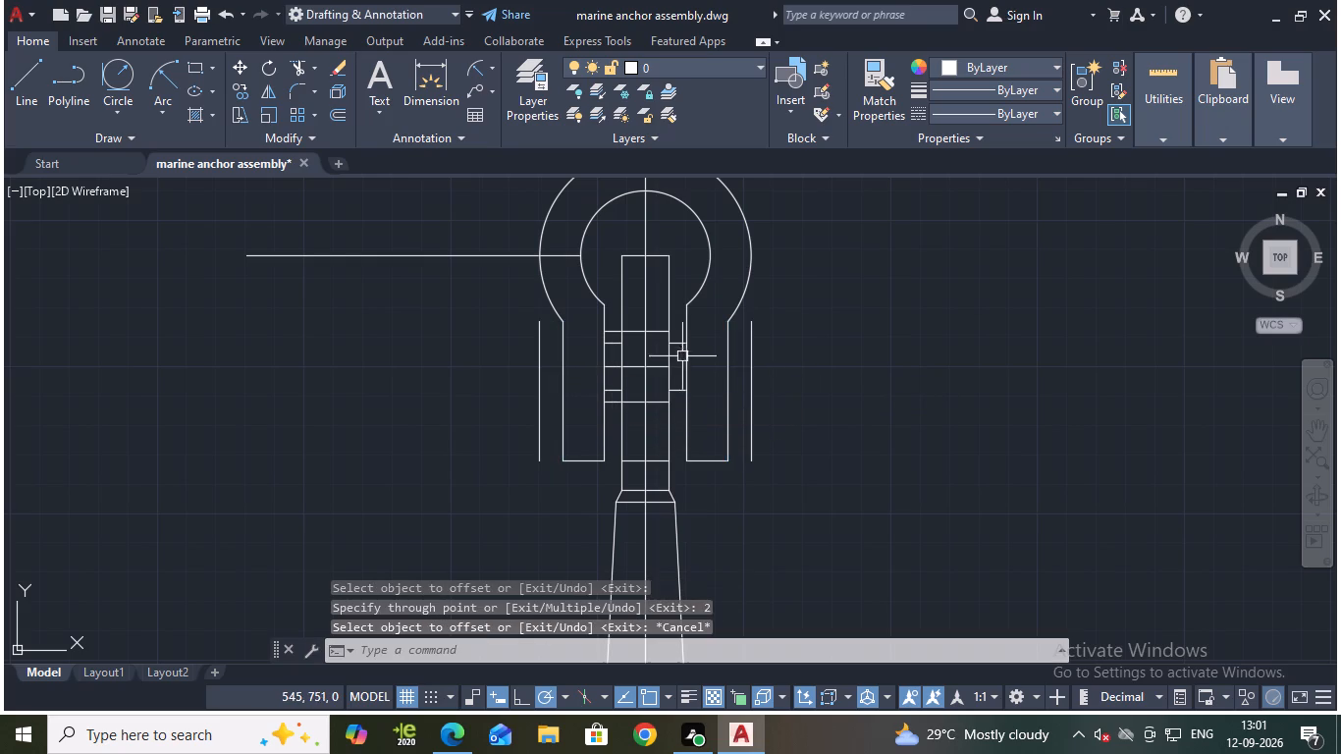
Stretch both ends of the two pin offset lines past the outer verticals, the upper to about 26 units long and the lower to about 22.
scroll(686, 348, up, 1)
click(644, 322)
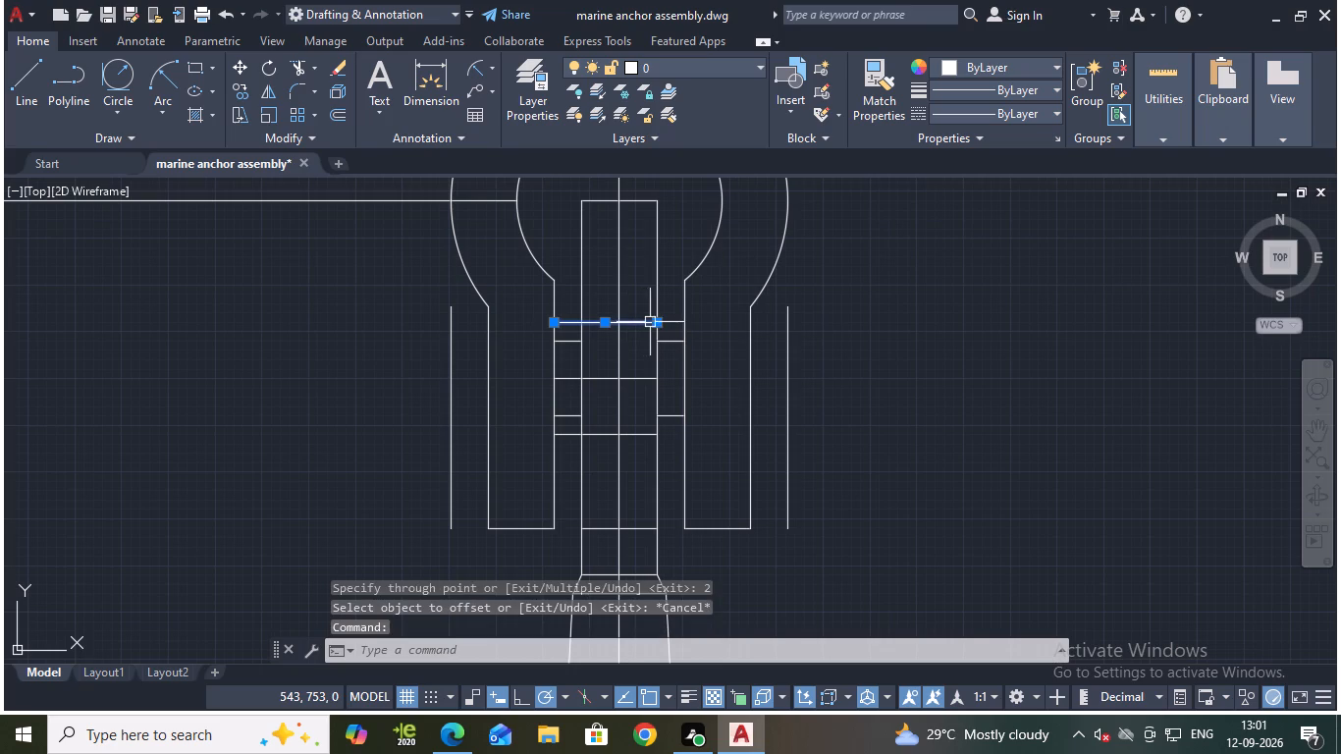
click(655, 321)
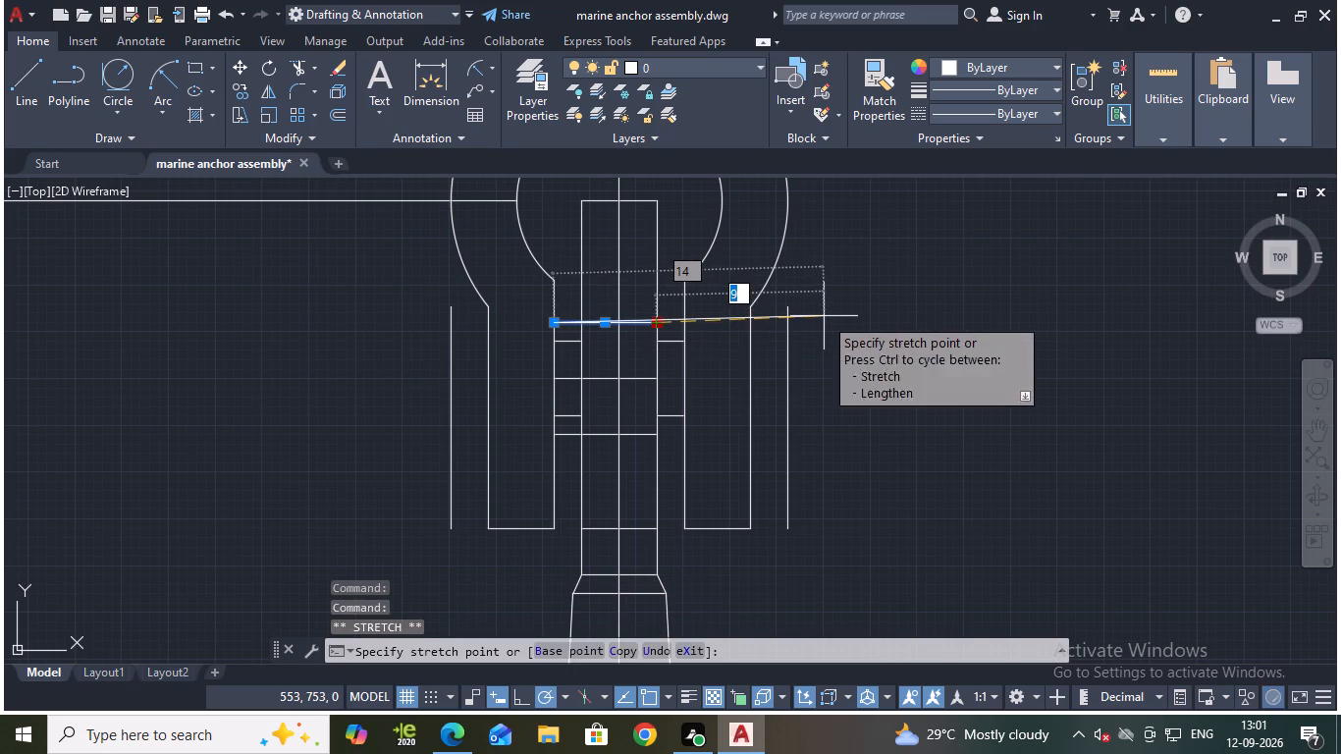
click(831, 325)
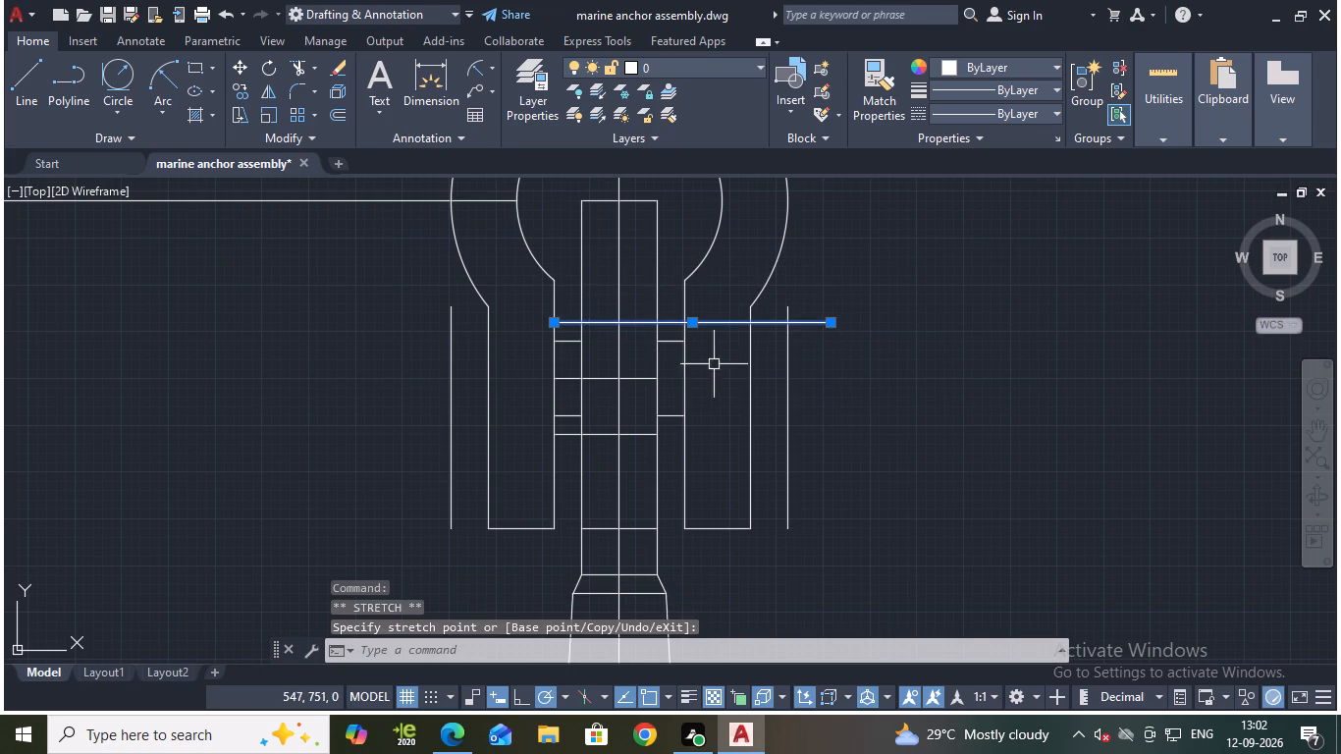
click(551, 322)
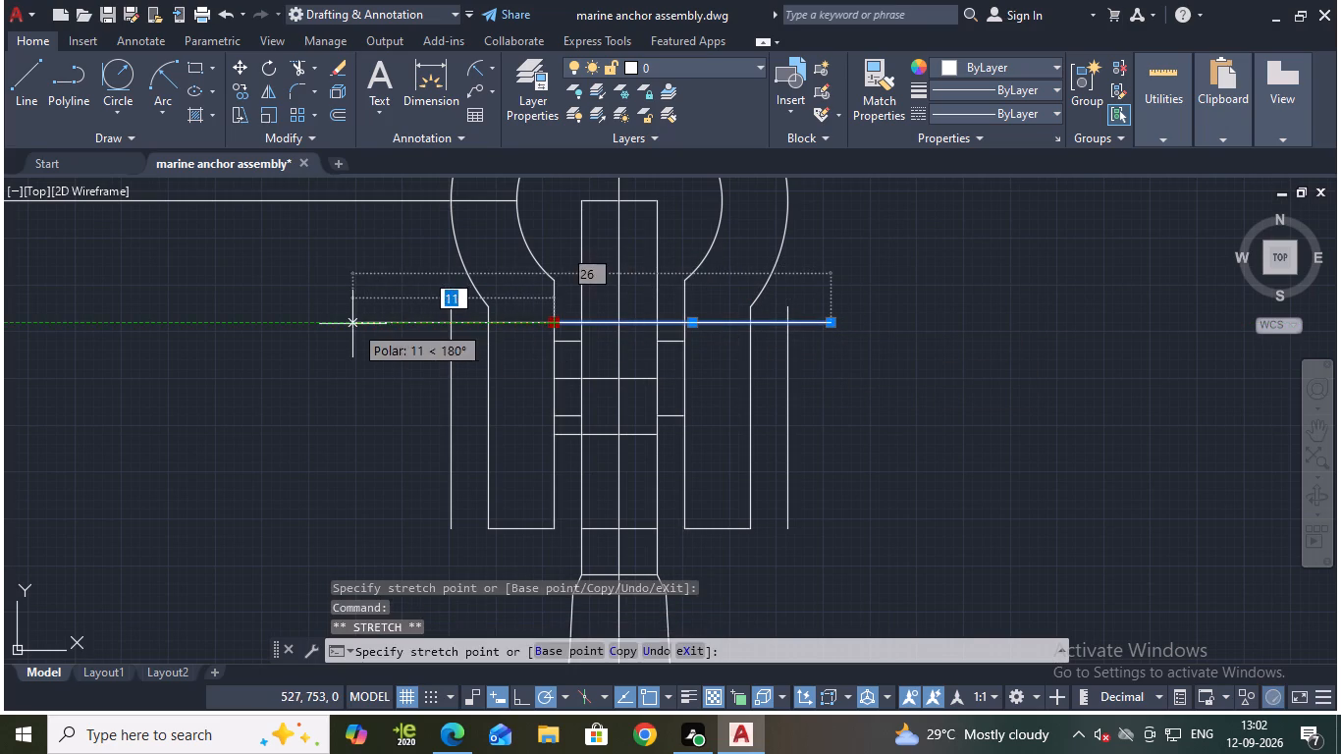
click(351, 325)
key(Escape)
click(569, 438)
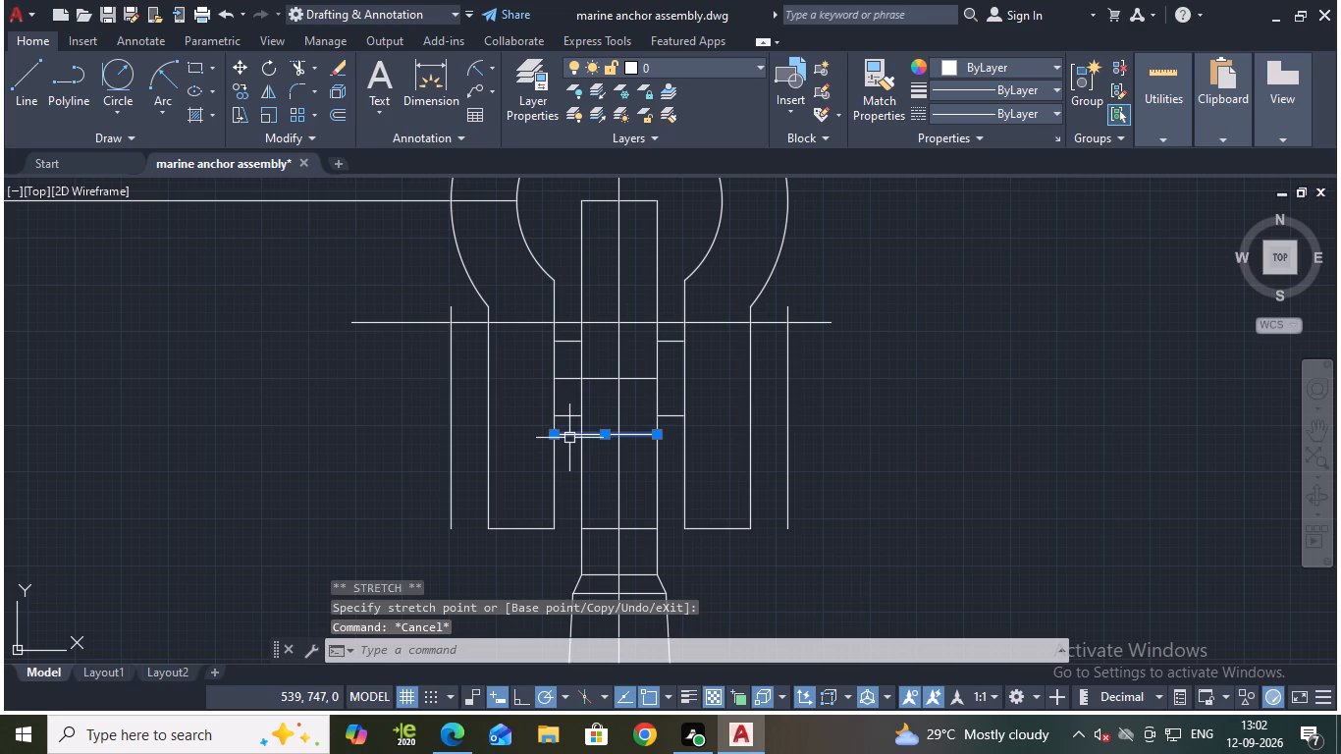
click(555, 432)
click(419, 436)
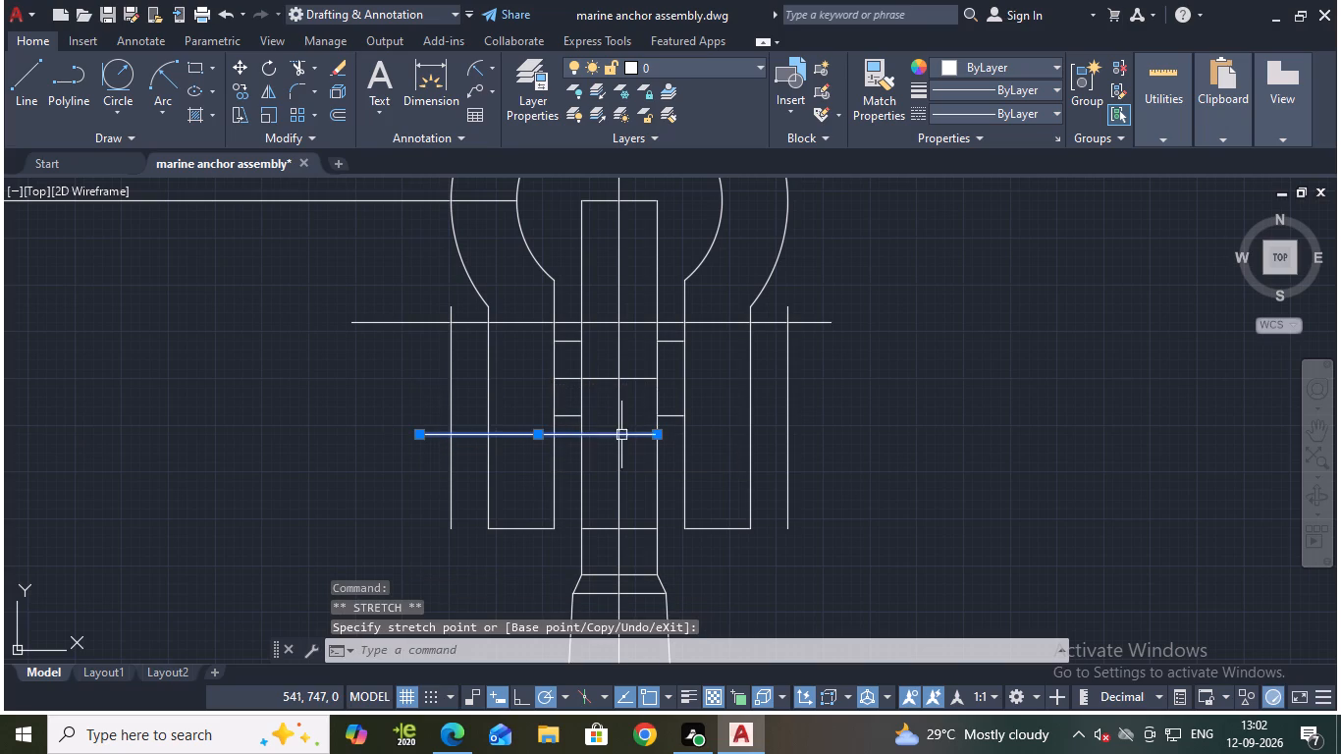
click(655, 436)
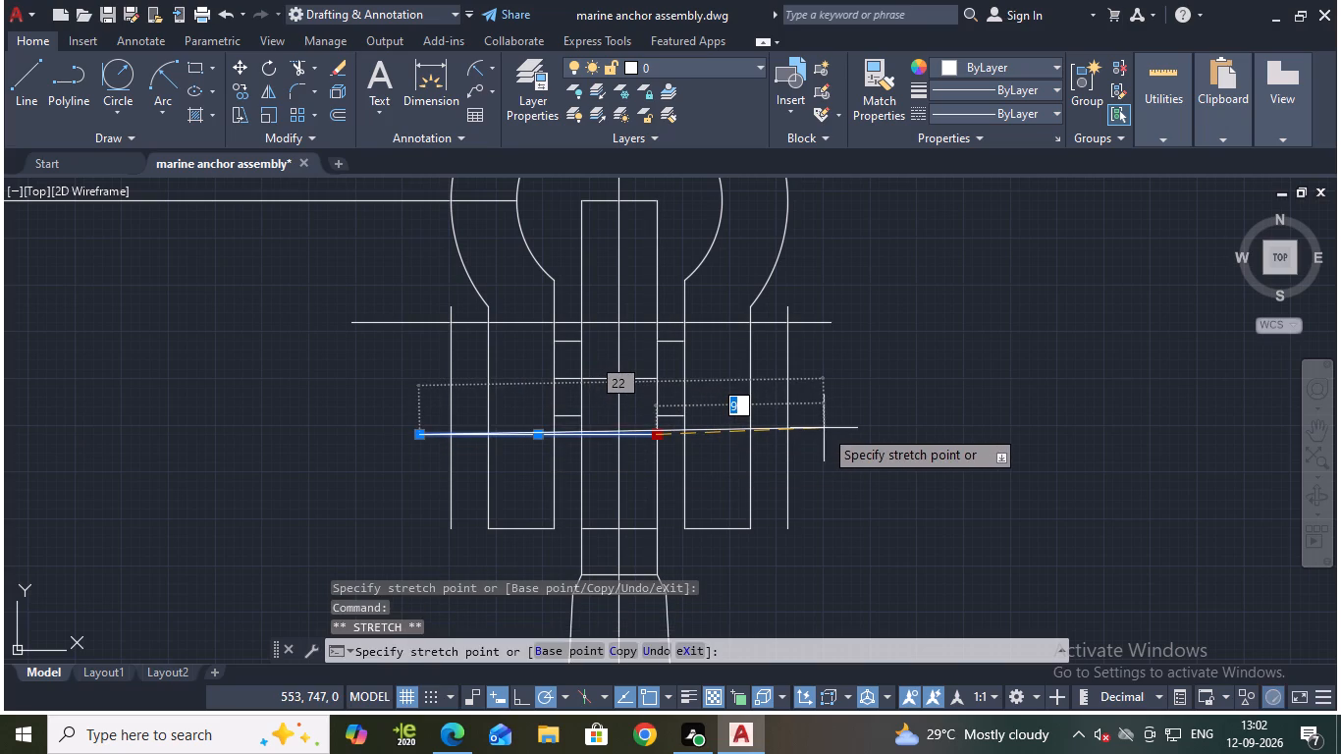
click(819, 438)
key(Escape)
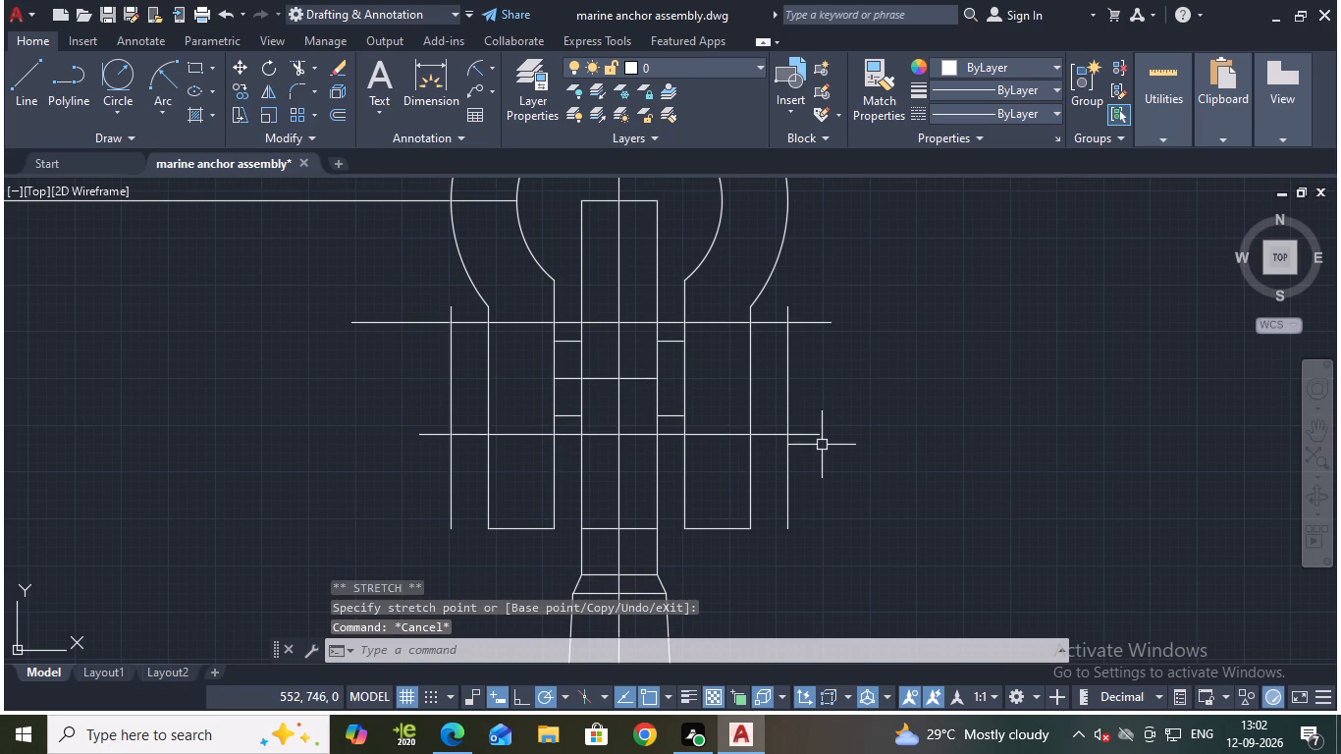
Trim the overhanging ends of the stretched horizontal lines and the outer verticals to form a closed rectangle across the shackle legs.
text(tr)
key(Return)
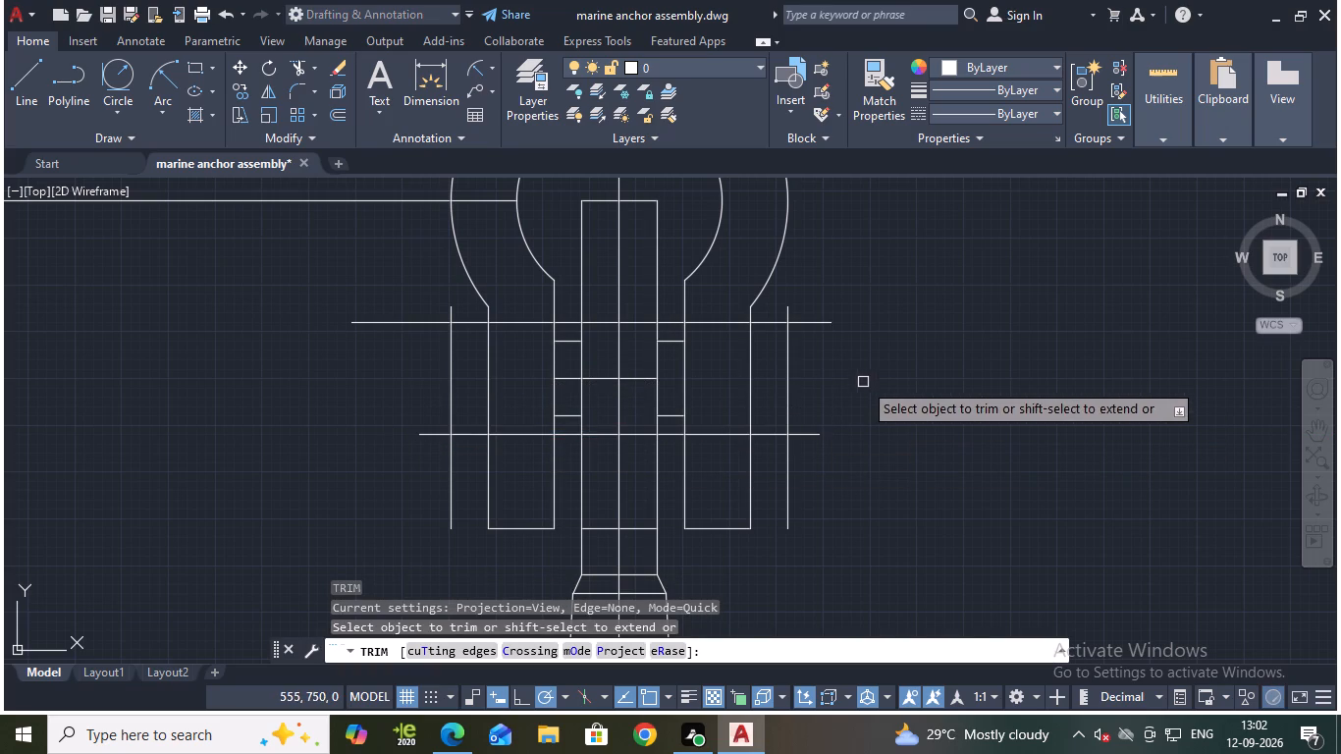
click(790, 314)
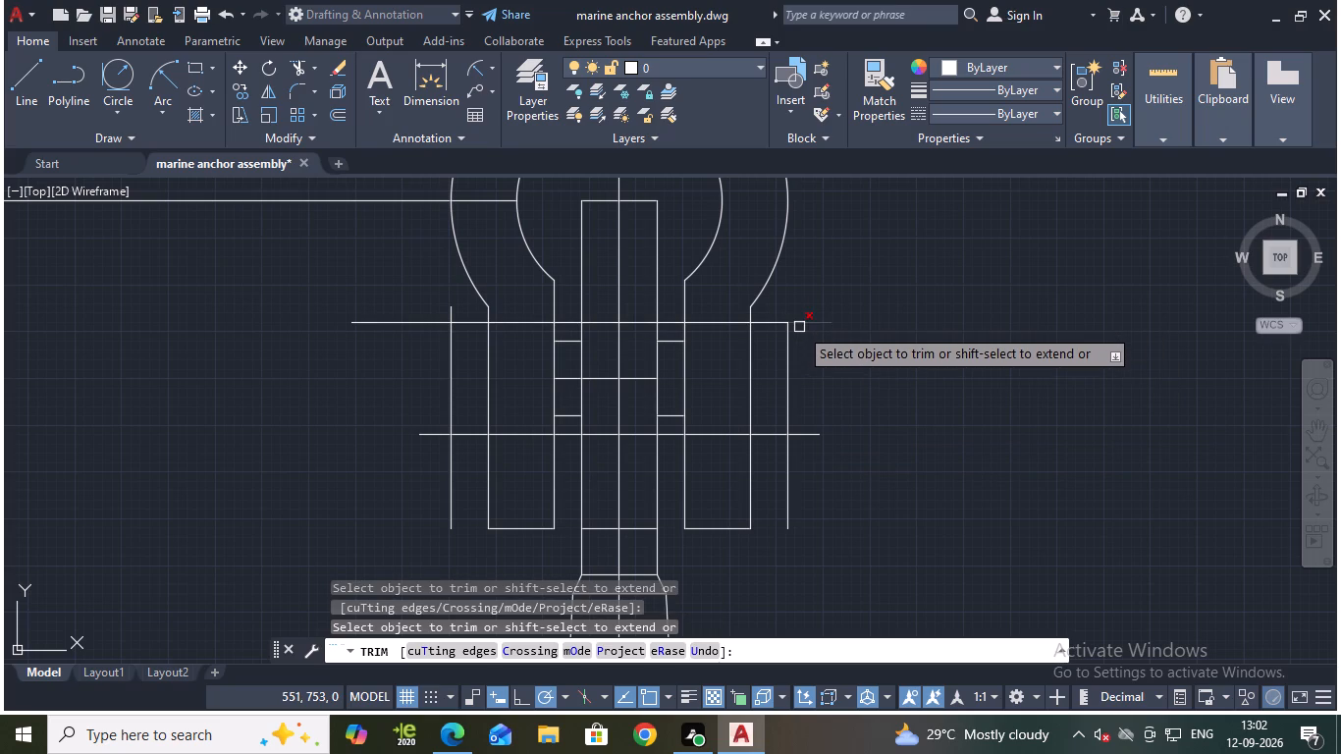
click(799, 327)
click(801, 432)
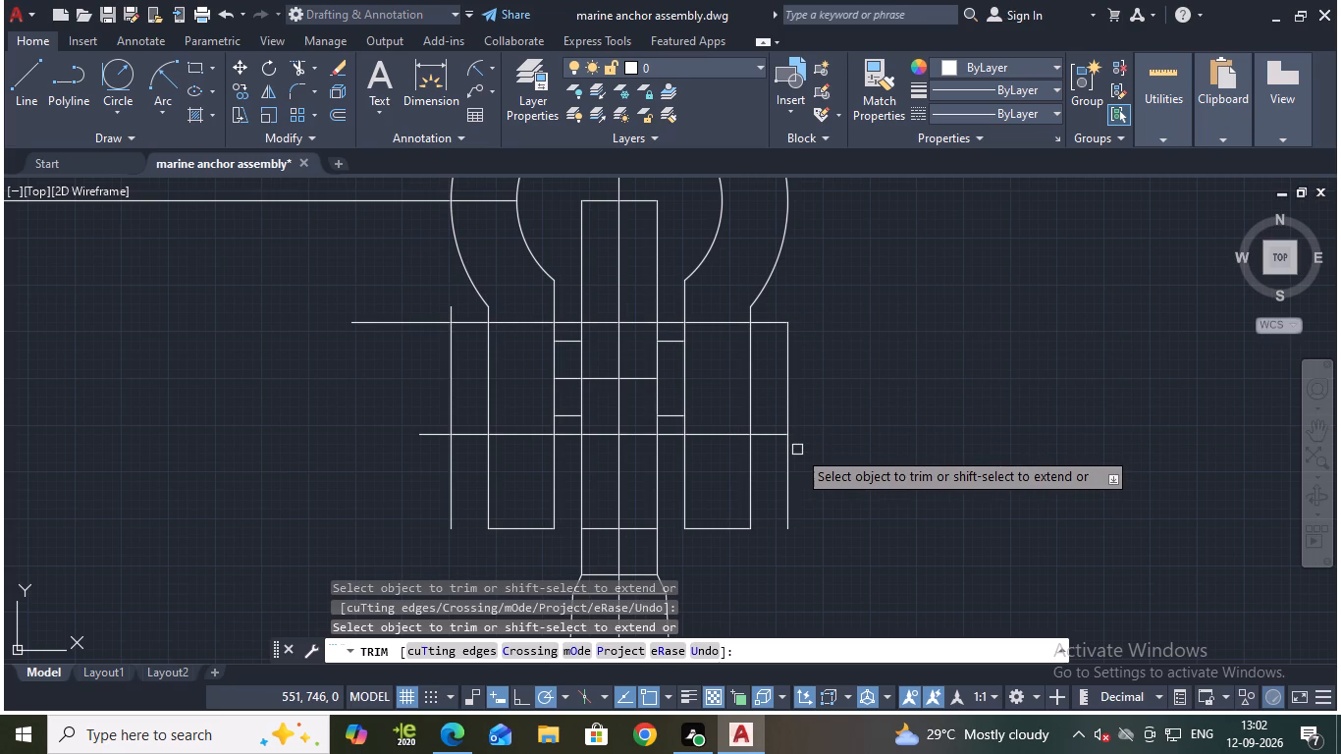
click(784, 466)
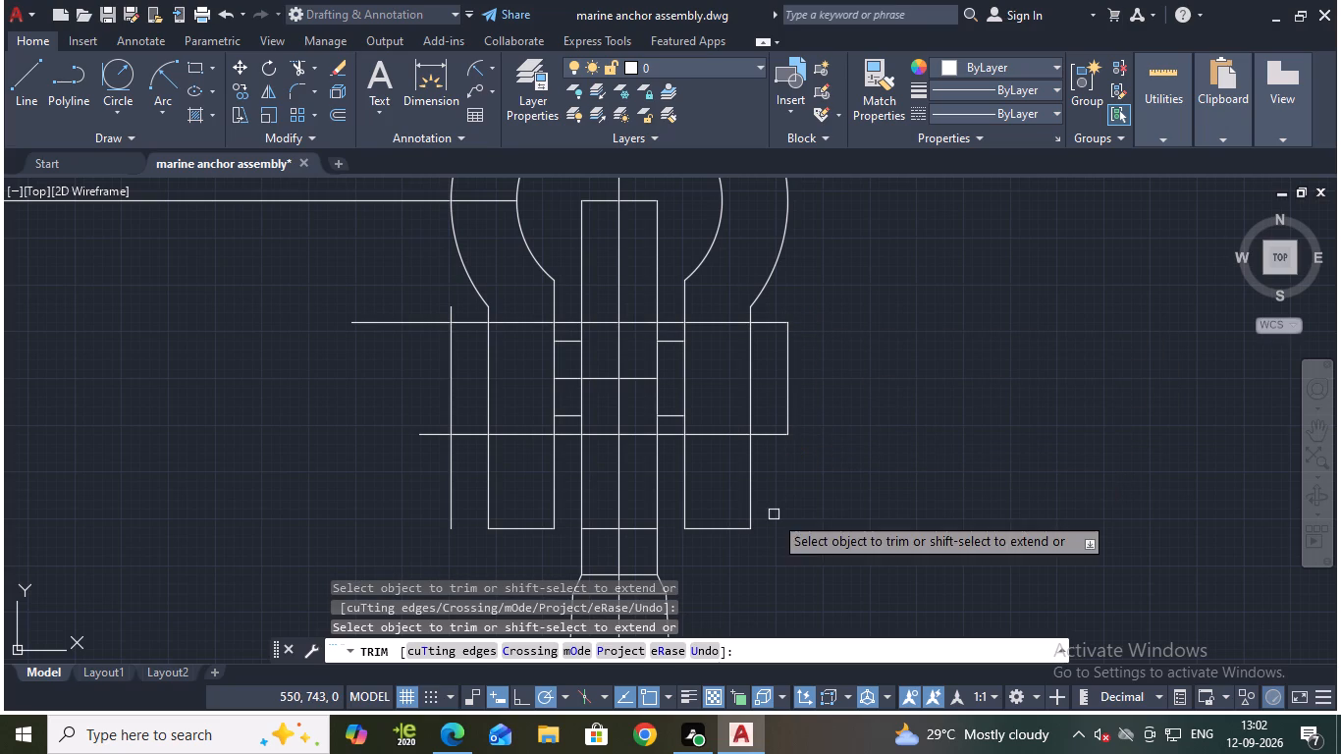
click(452, 462)
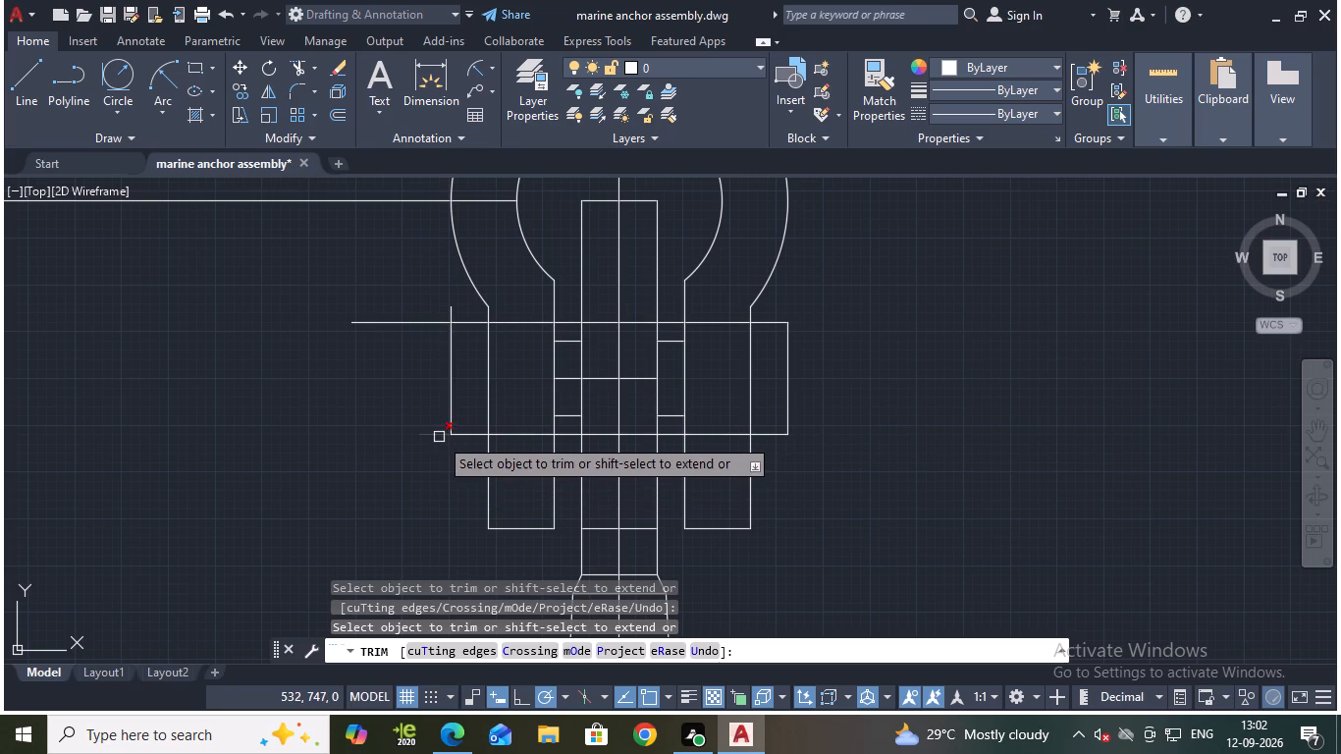
click(438, 437)
click(418, 325)
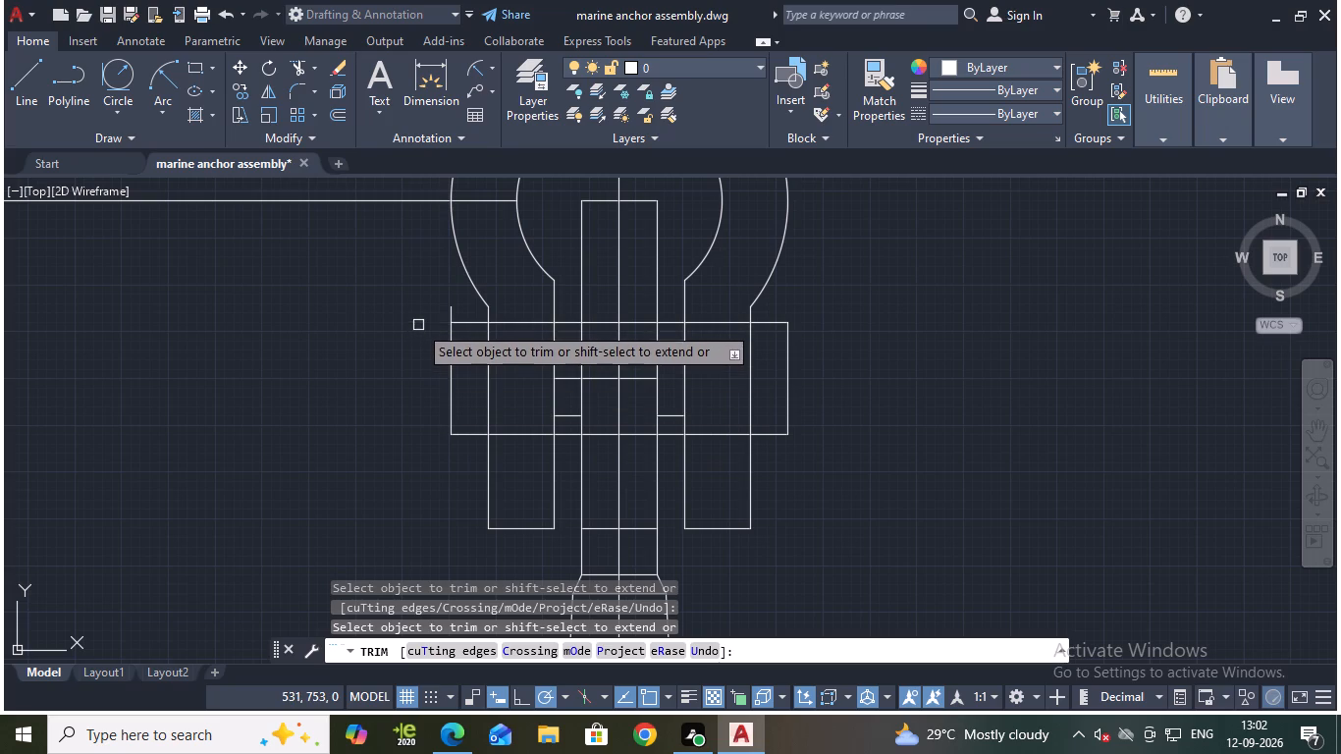
click(450, 311)
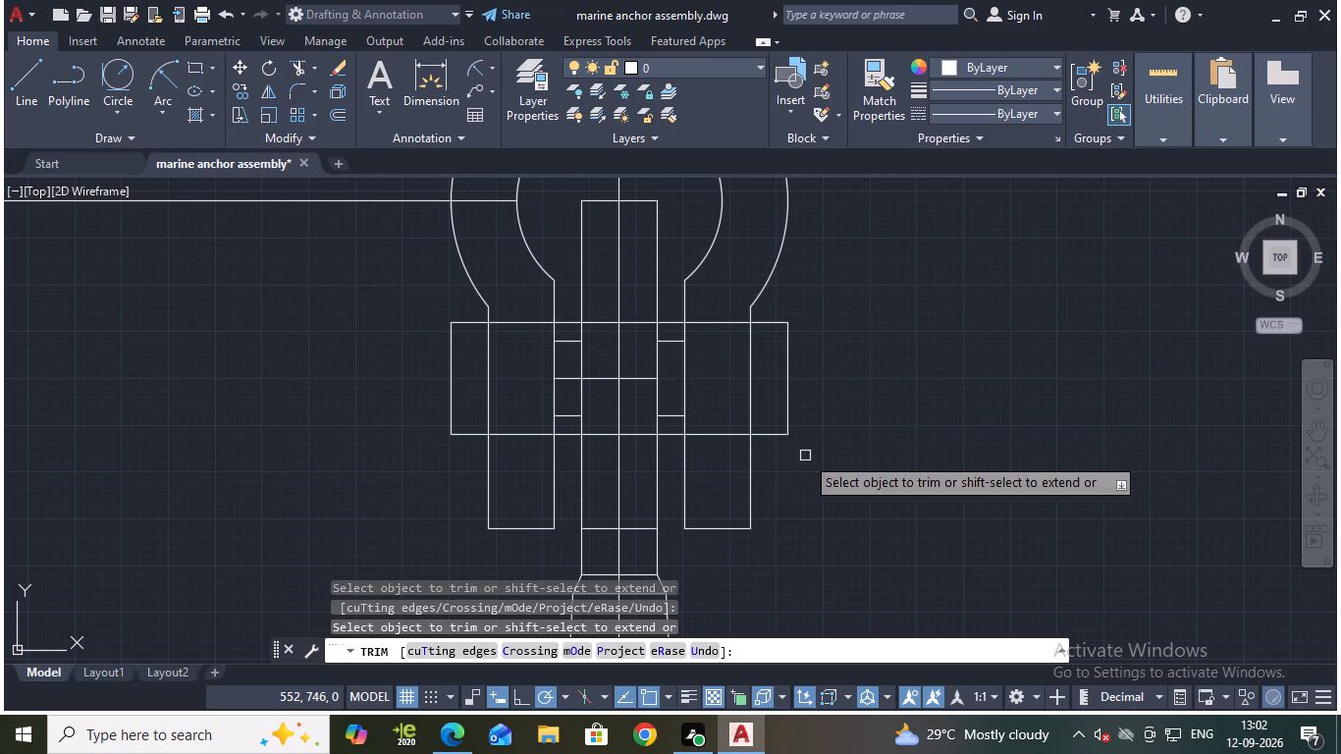
Trim away the rectangle's top and bottom lines where they cross the left shackle leg.
click(511, 435)
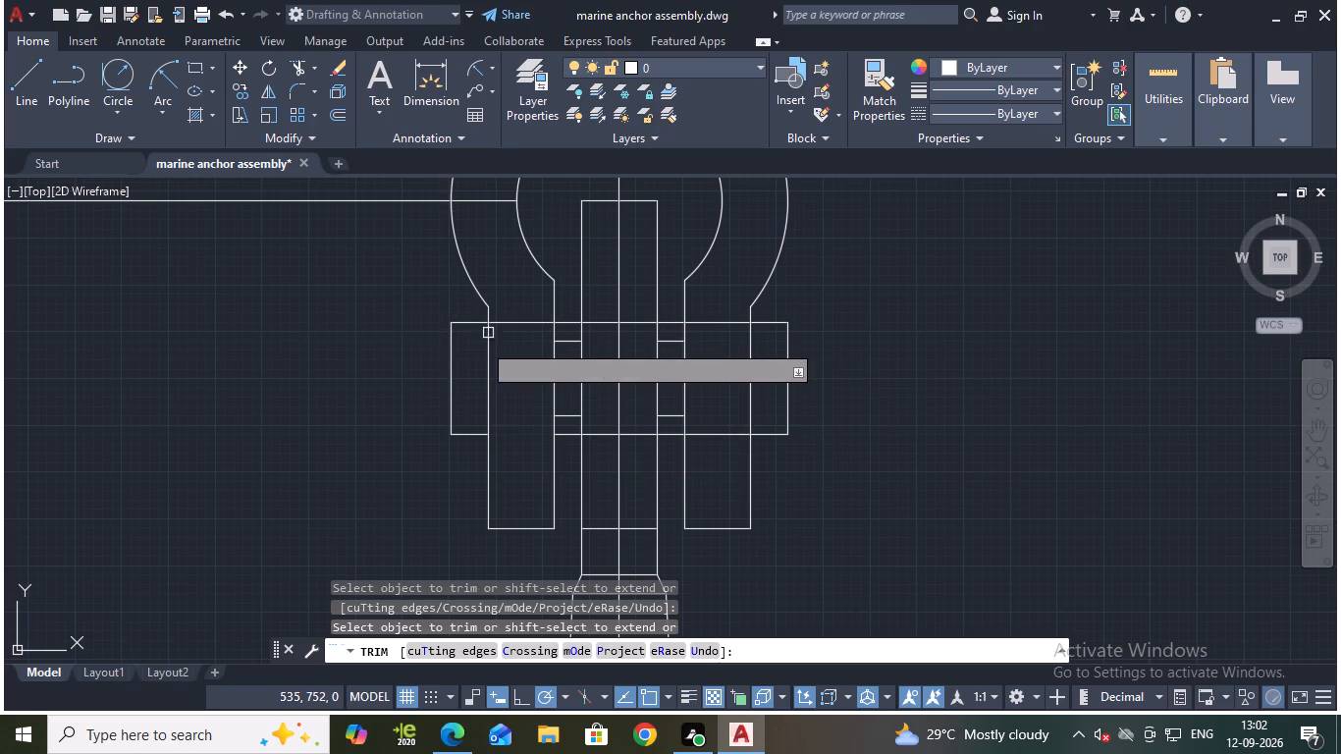
drag(529, 342, 540, 254)
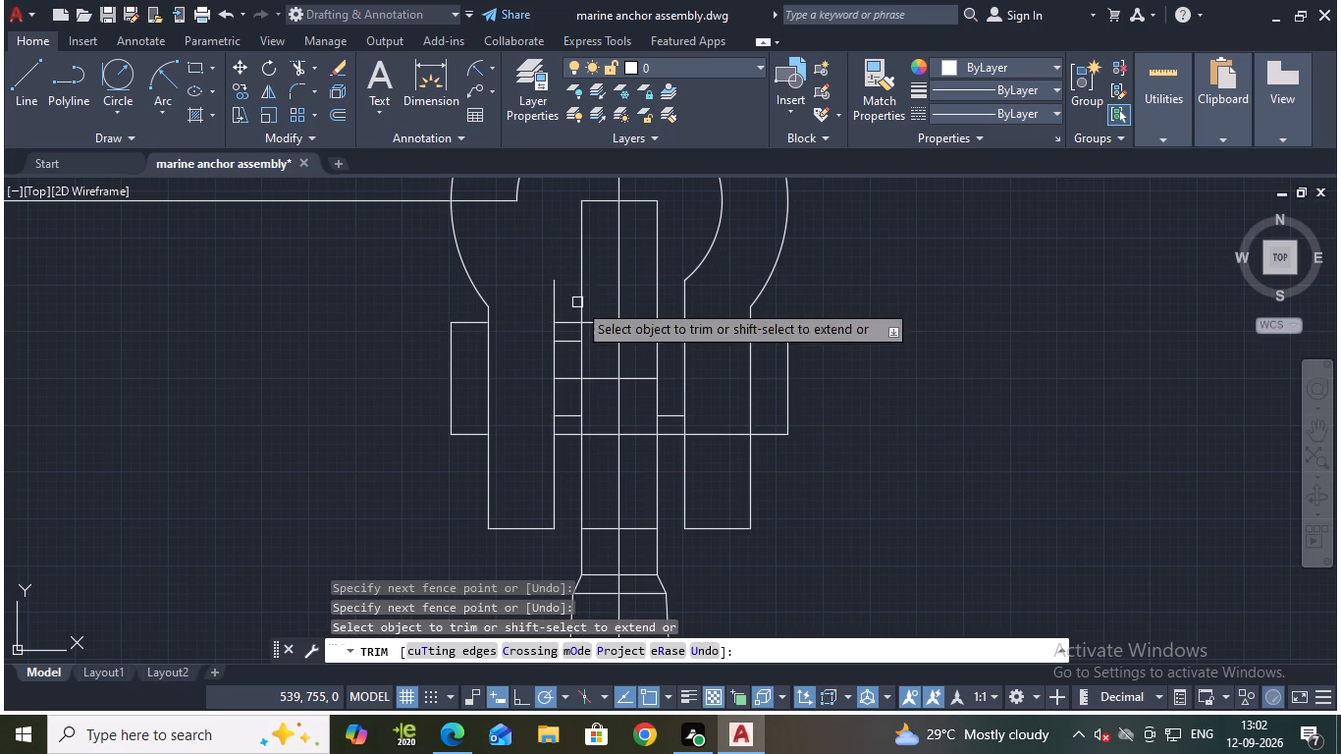
key(Escape)
Extend the shackle ring's left inner arc down to the inner edge of the left leg.
text(ex)
key(Return)
click(513, 194)
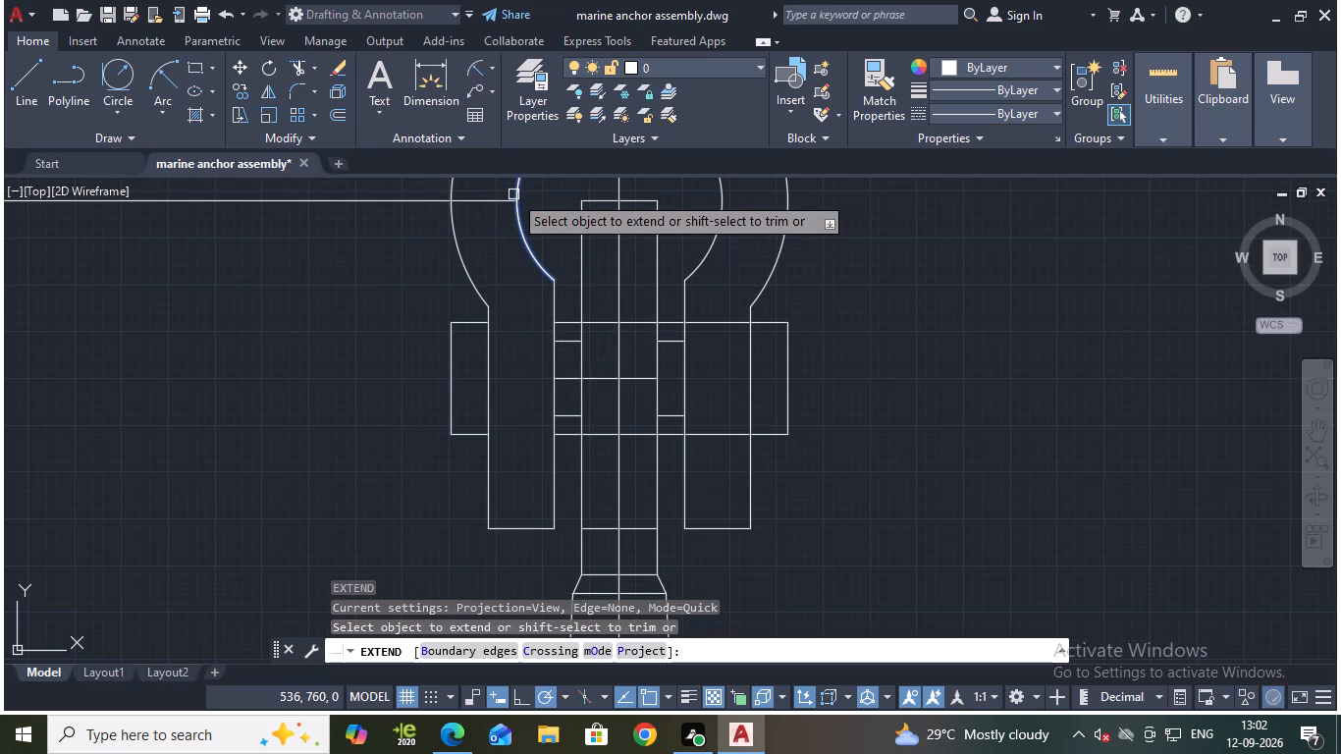
key(Escape)
Trim away the rectangle's top and bottom lines where they cross the right shackle leg.
key(t)
key(r)
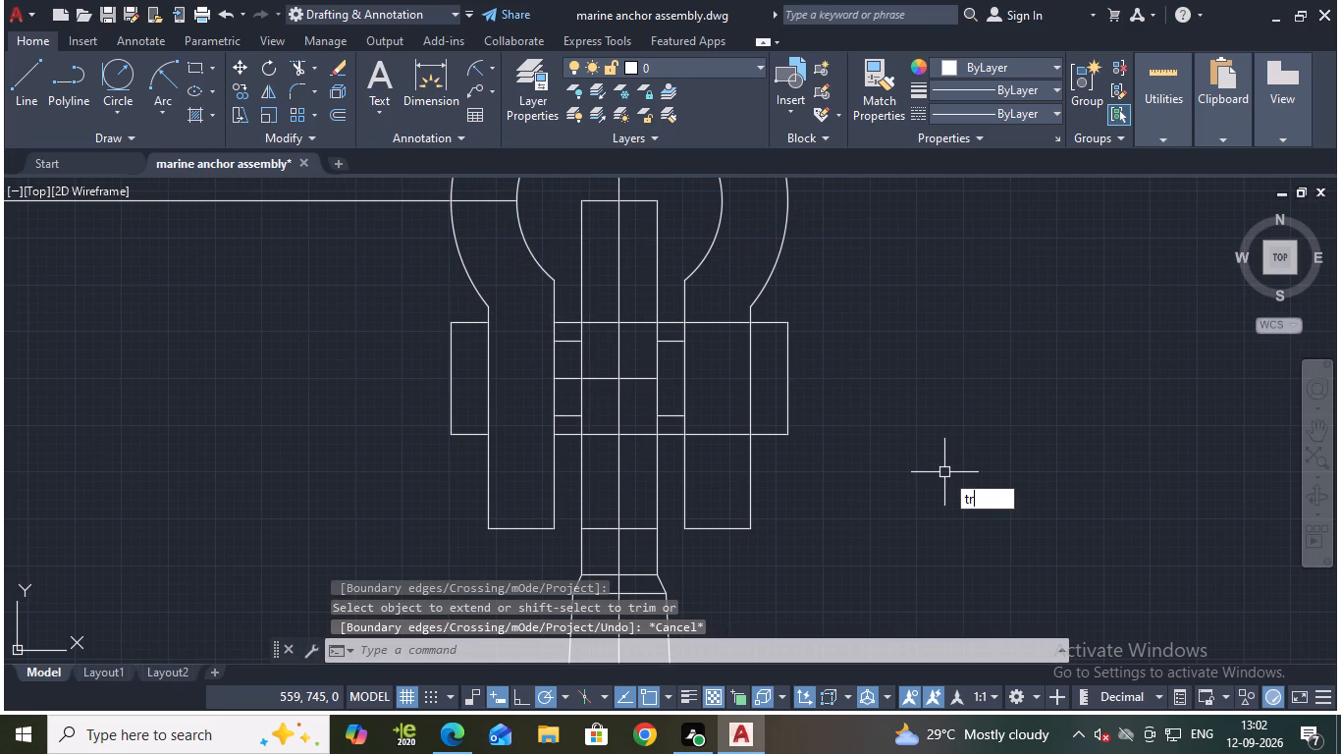
key(Return)
click(703, 324)
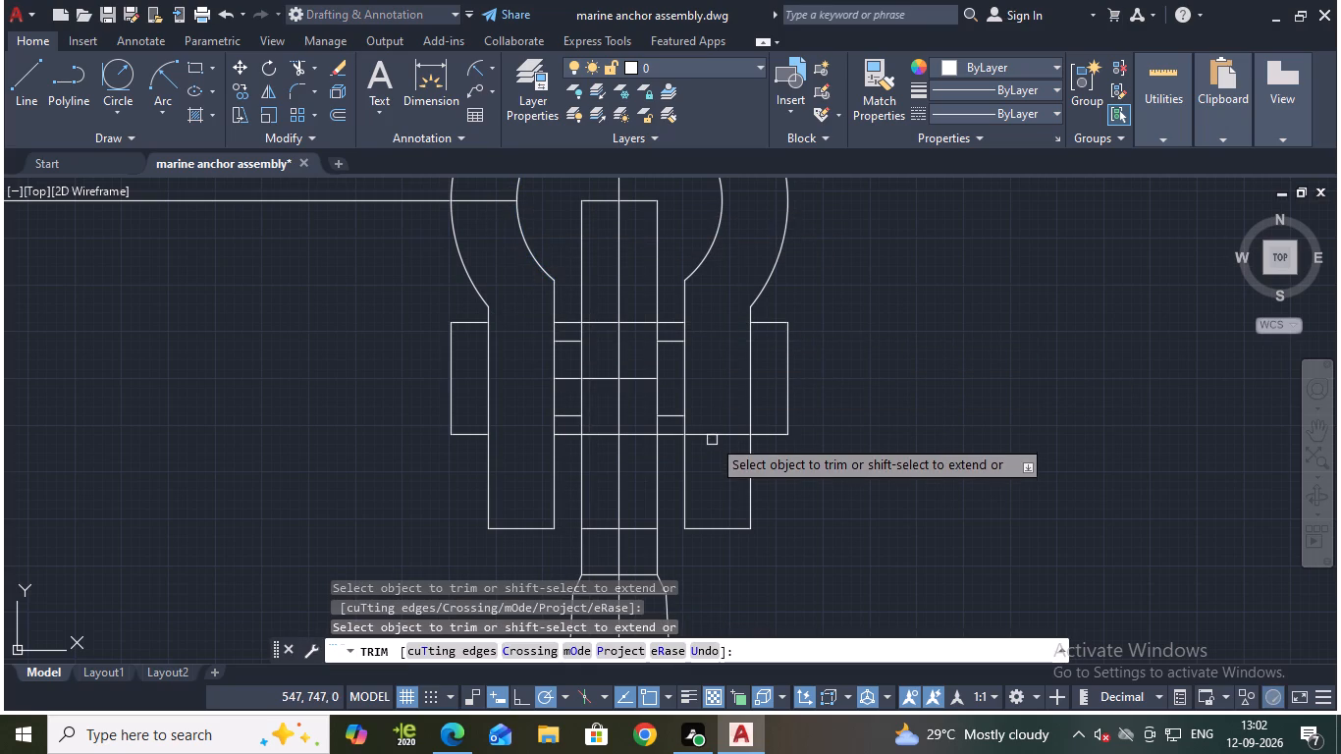
click(711, 435)
key(Escape)
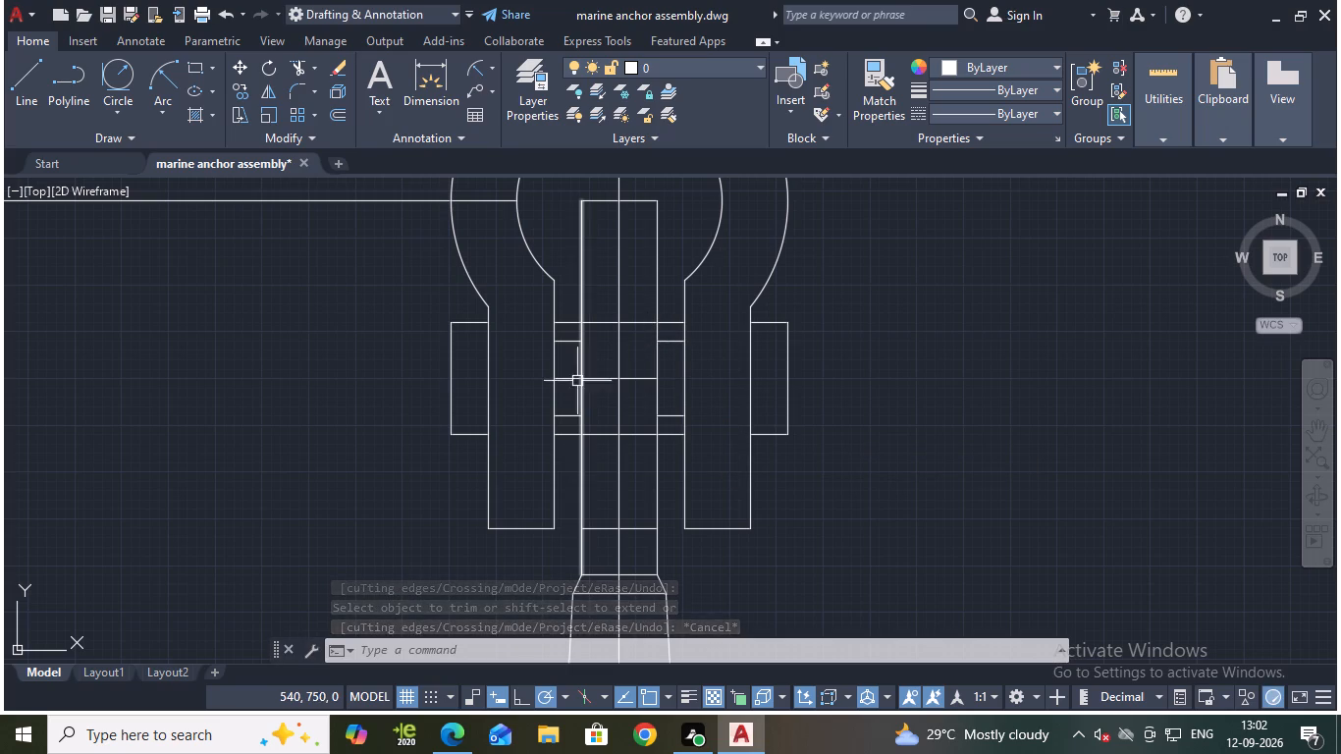
Erase the two remaining rectangle lines that cross the shank between the shackle legs.
click(603, 319)
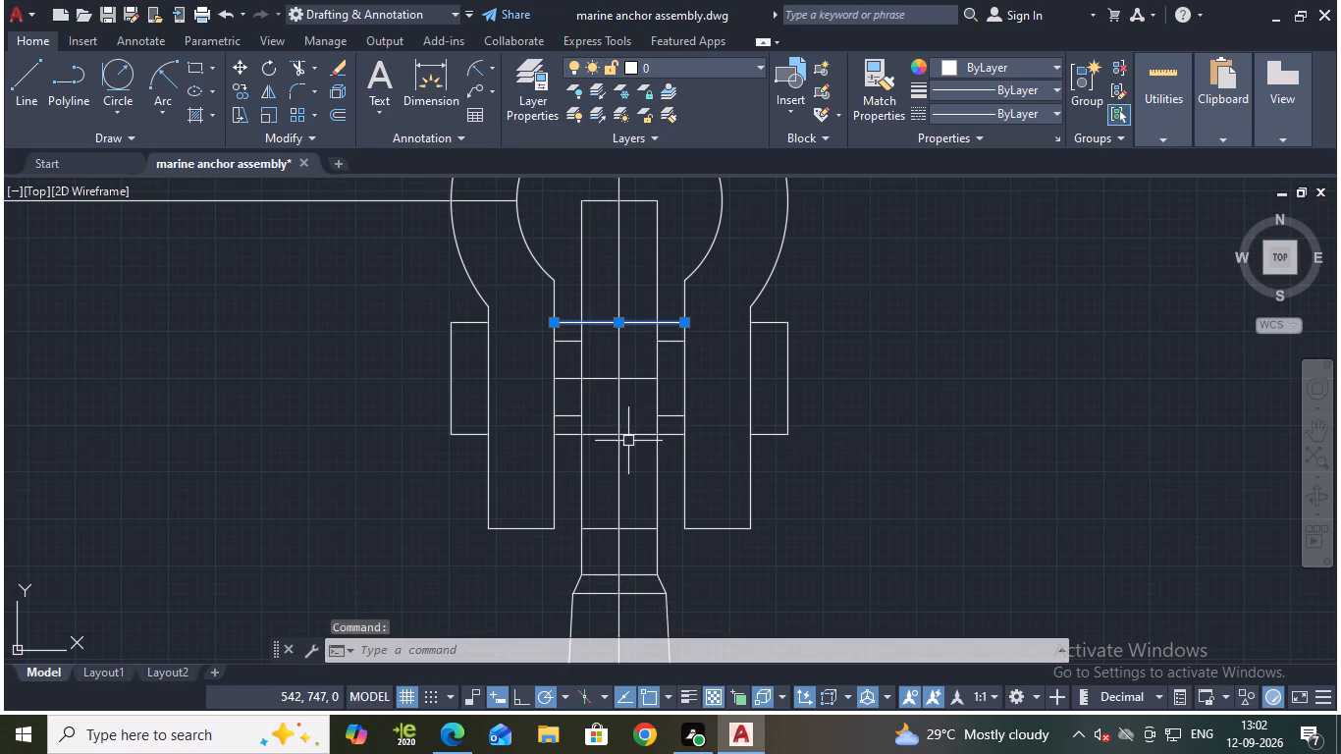
click(609, 439)
key(e)
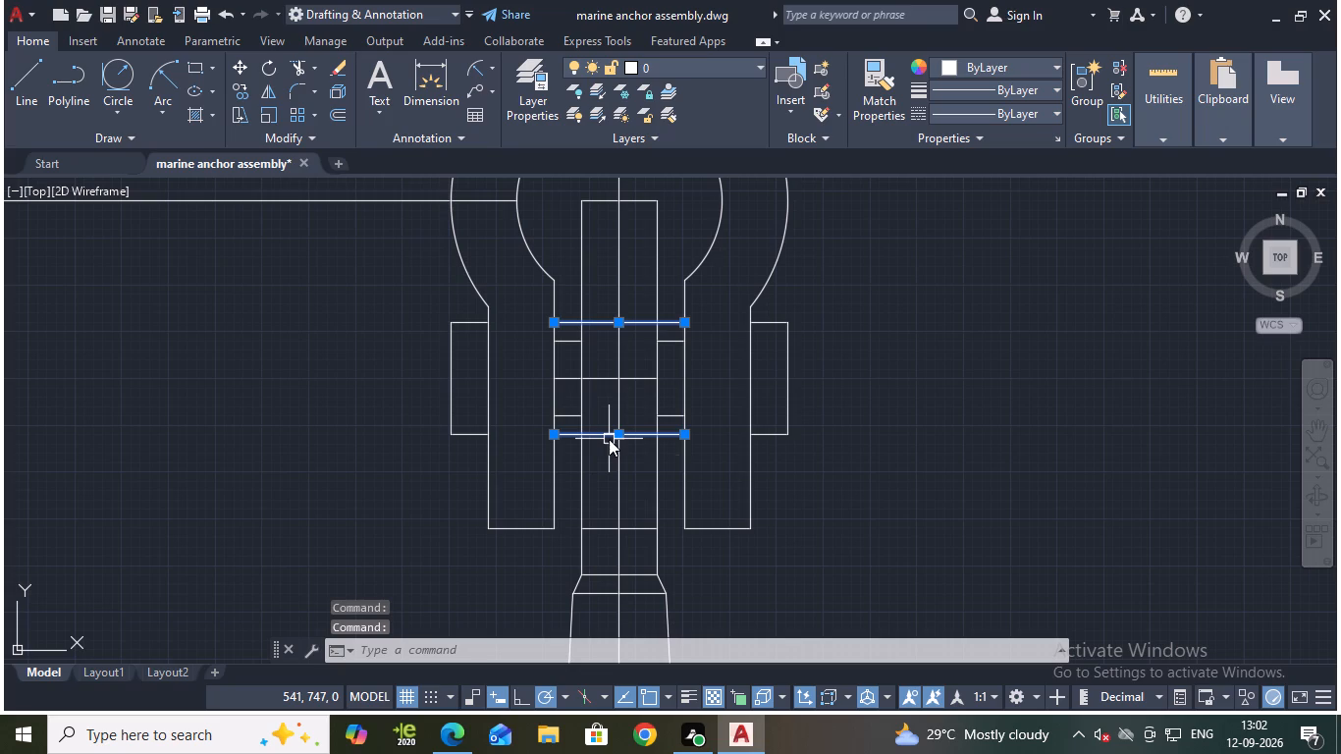
key(Return)
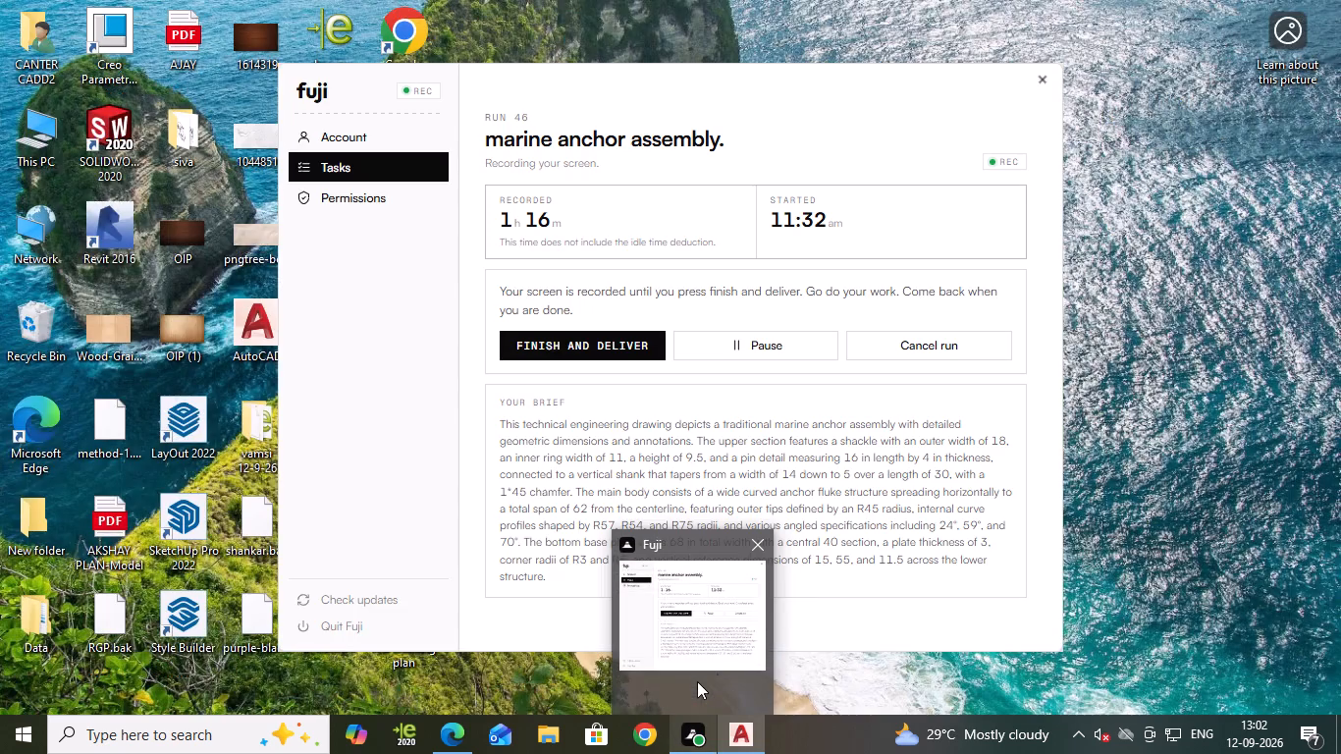
Save the drawing.
scroll(959, 422, down, 1)
middle_drag(959, 422, 948, 422)
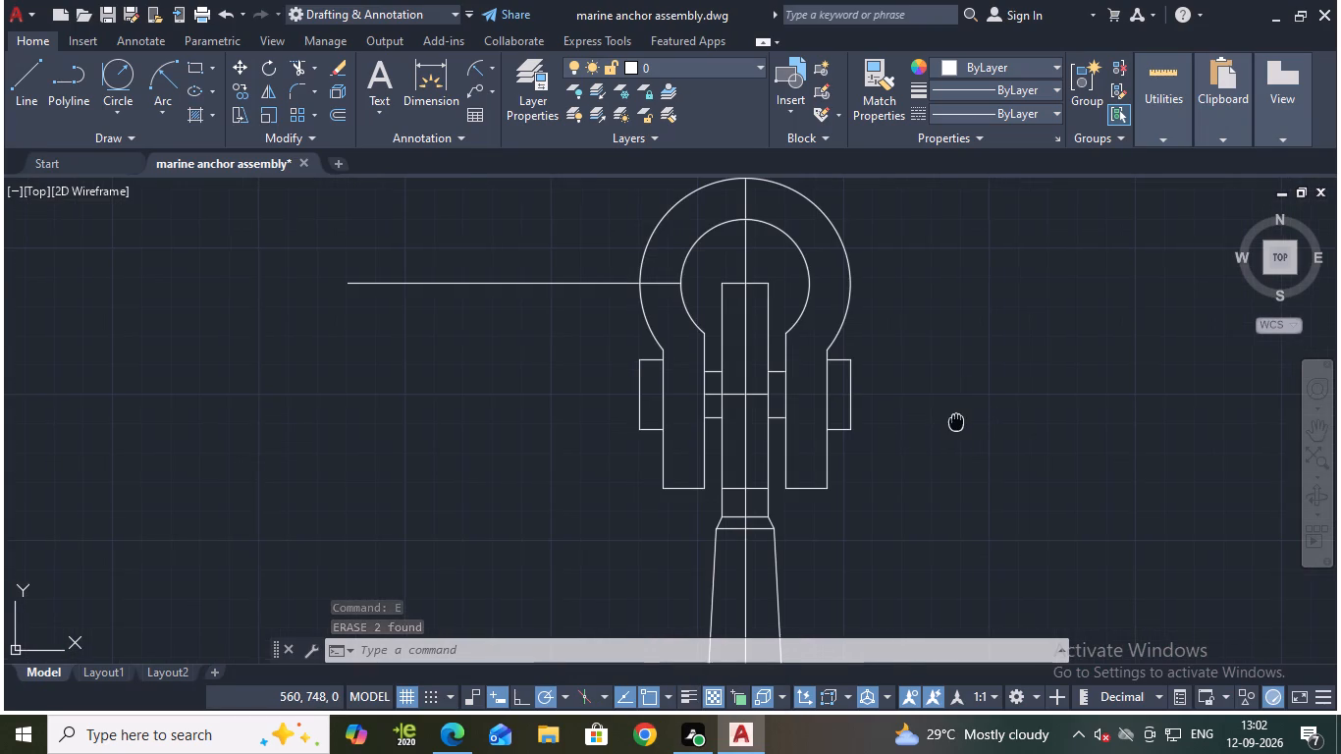
middle_drag(948, 422, 876, 393)
scroll(877, 393, down, 1)
key(ctrl+s)
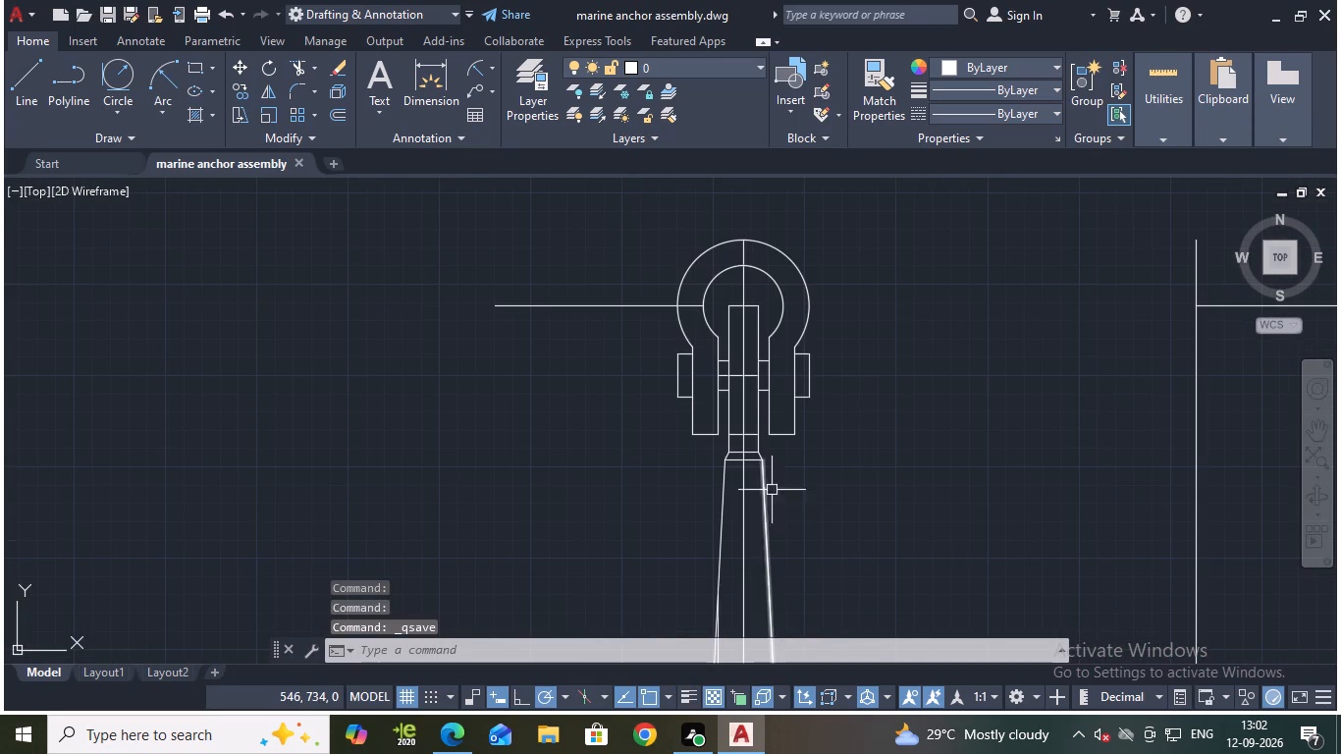
Stretch the shackle pin's horizontal centre line about 16 units outward past the left shackle leg, to about 22 units long.
scroll(794, 451, up, 1)
scroll(804, 353, down, 1)
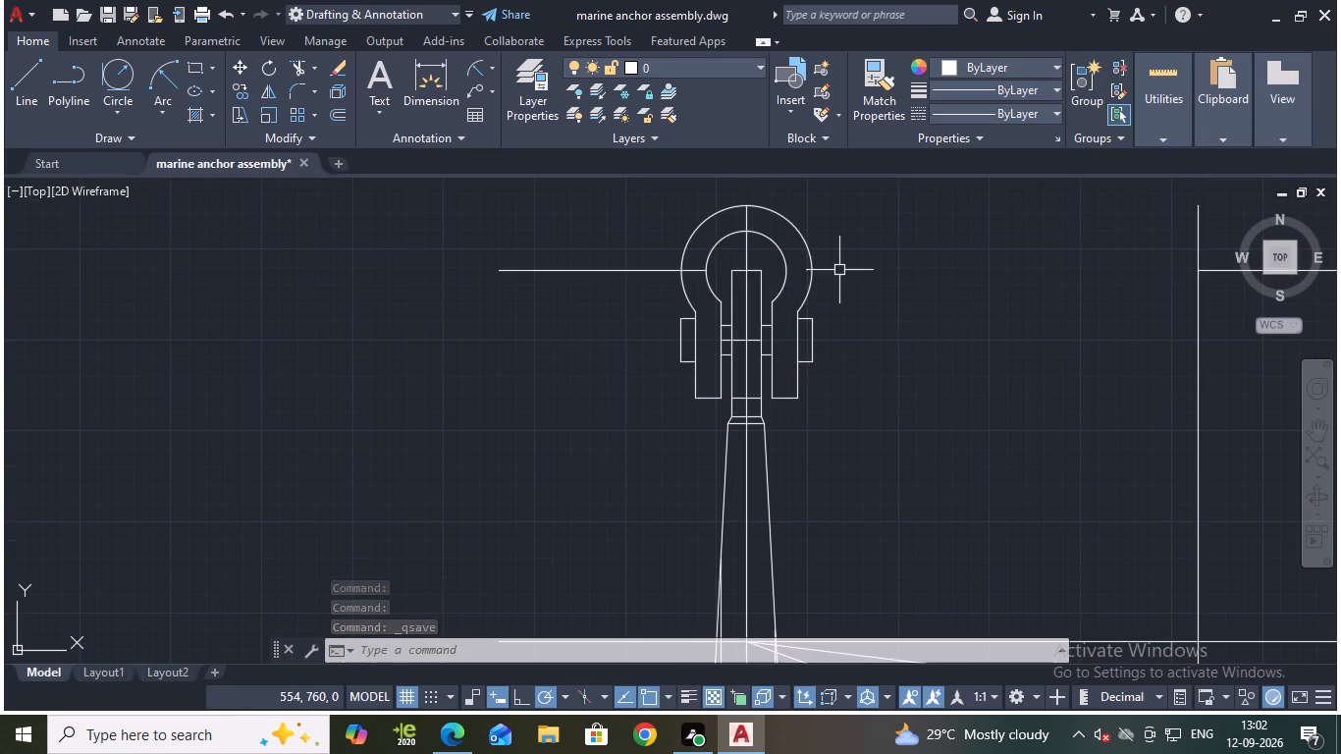
middle_drag(861, 276, 858, 358)
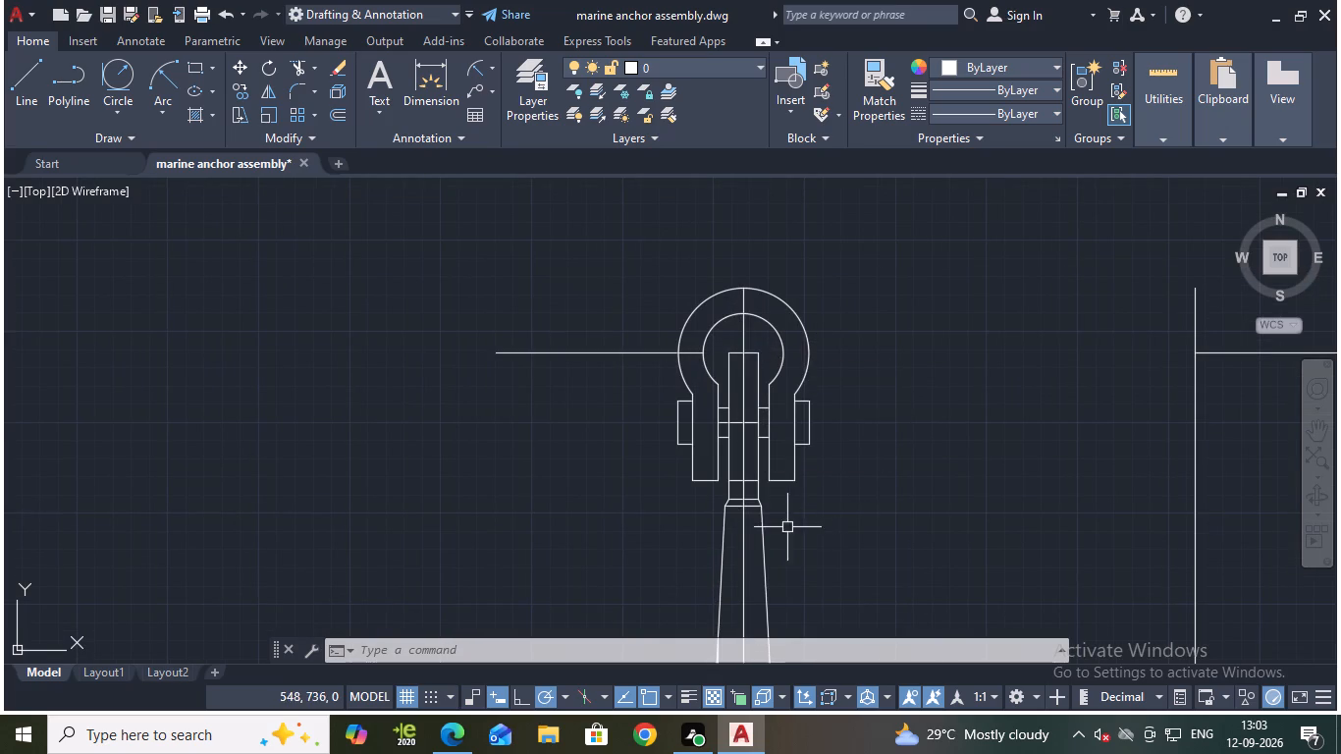
scroll(729, 468, up, 2)
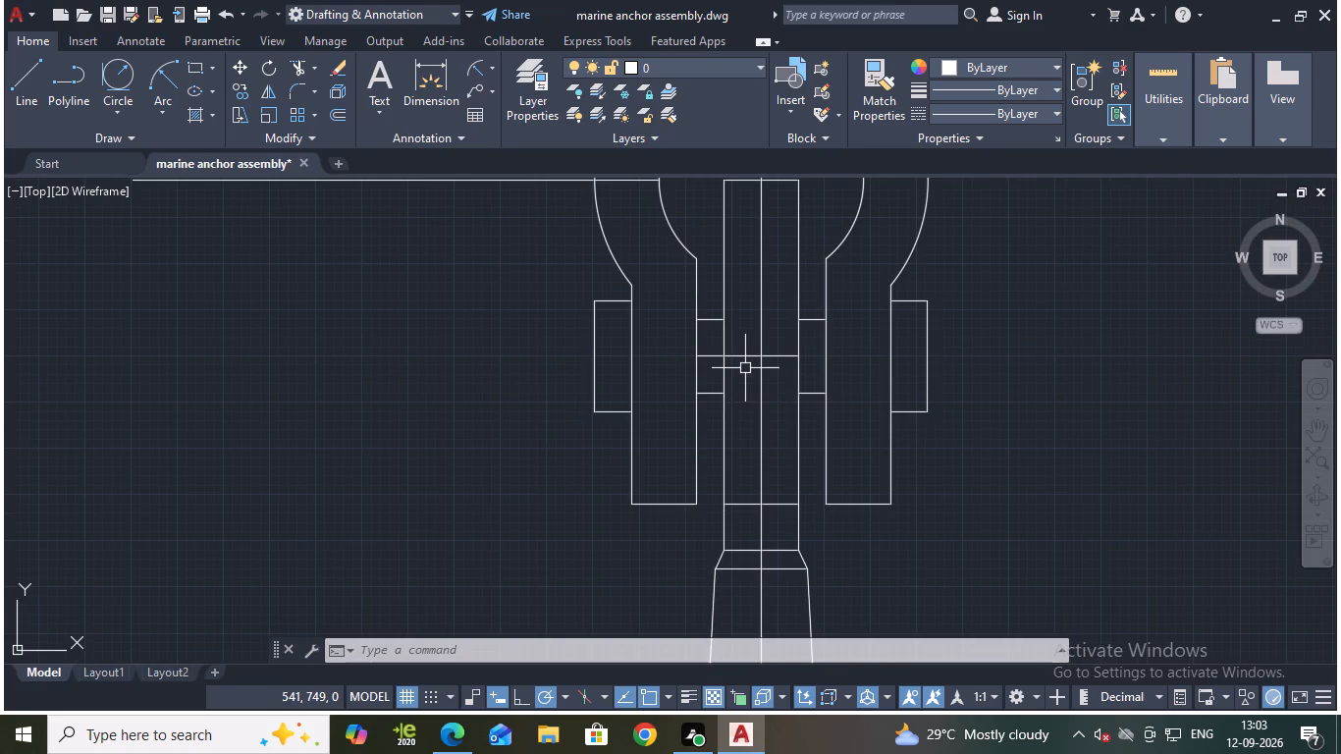
click(739, 352)
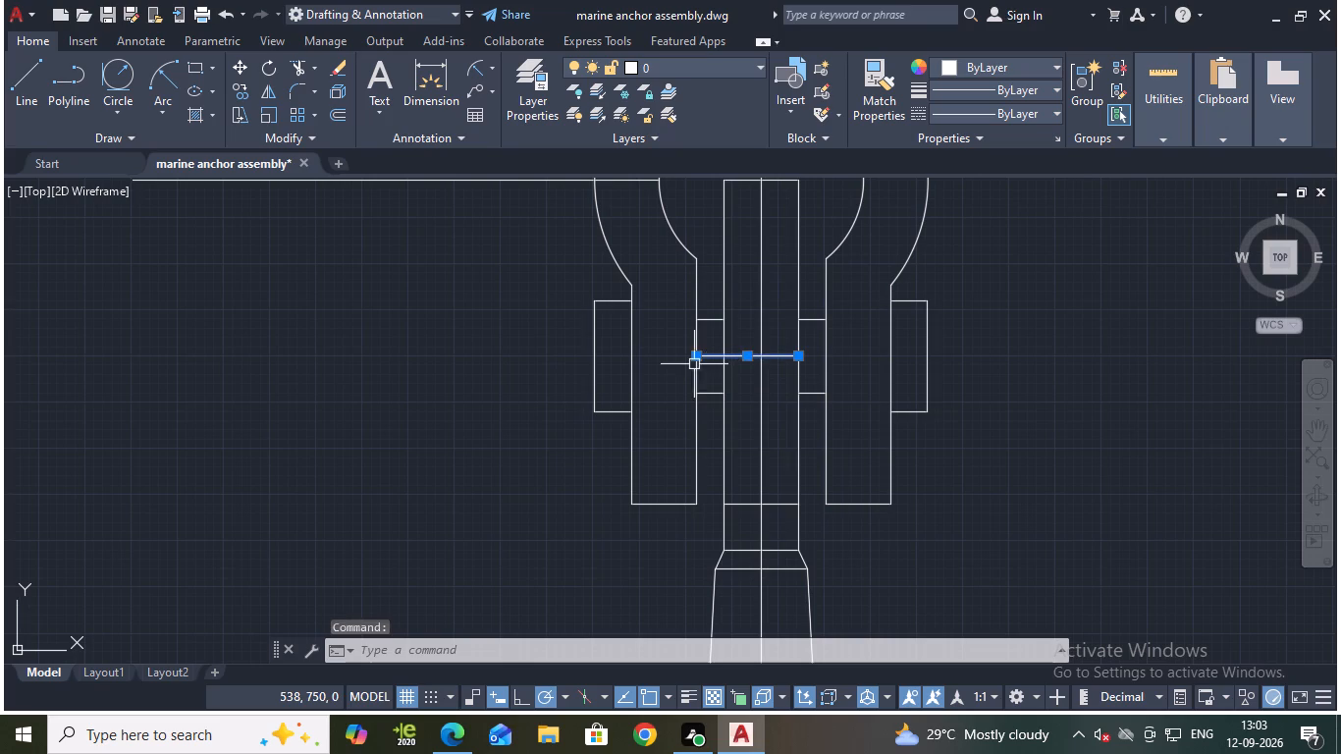
click(696, 354)
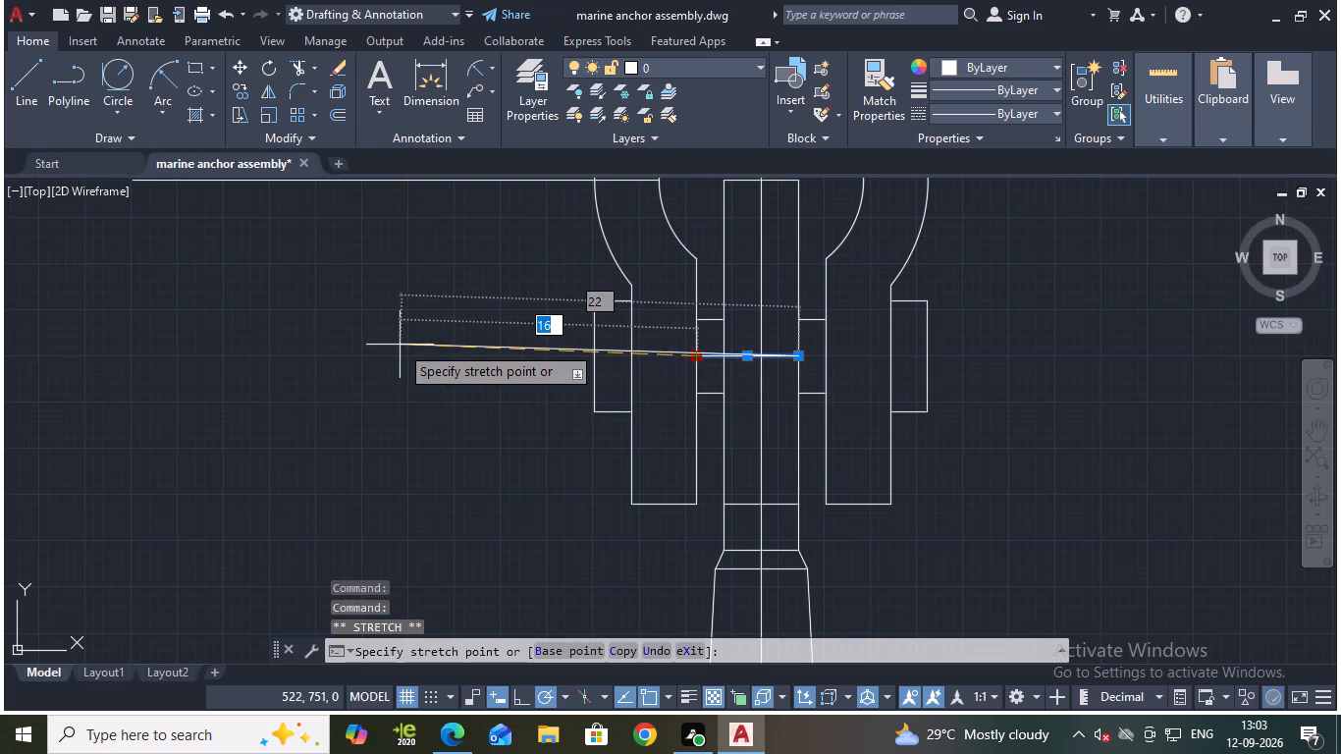
click(402, 355)
scroll(1033, 439, down, 1)
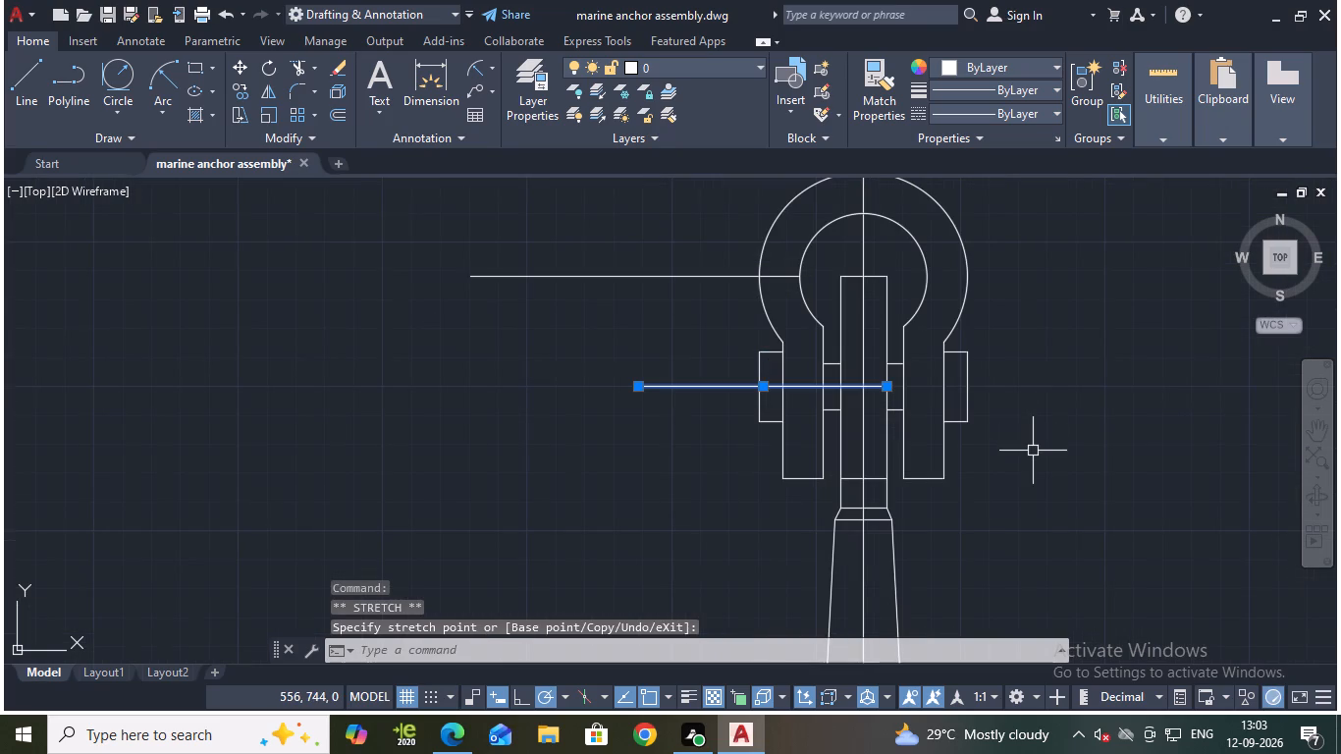
key(Escape)
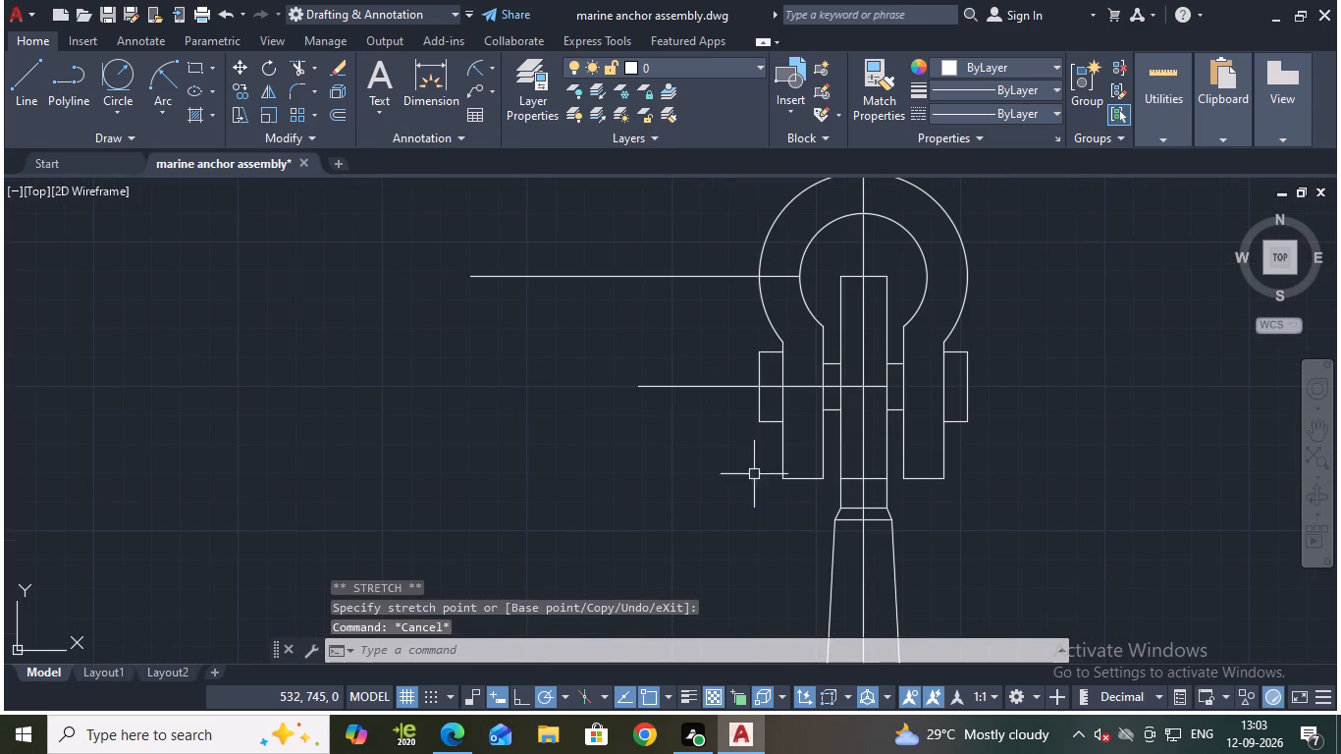
Erase the two vertical construction lines inside the tapered shank, on either side of the centre line.
scroll(931, 428, down, 2)
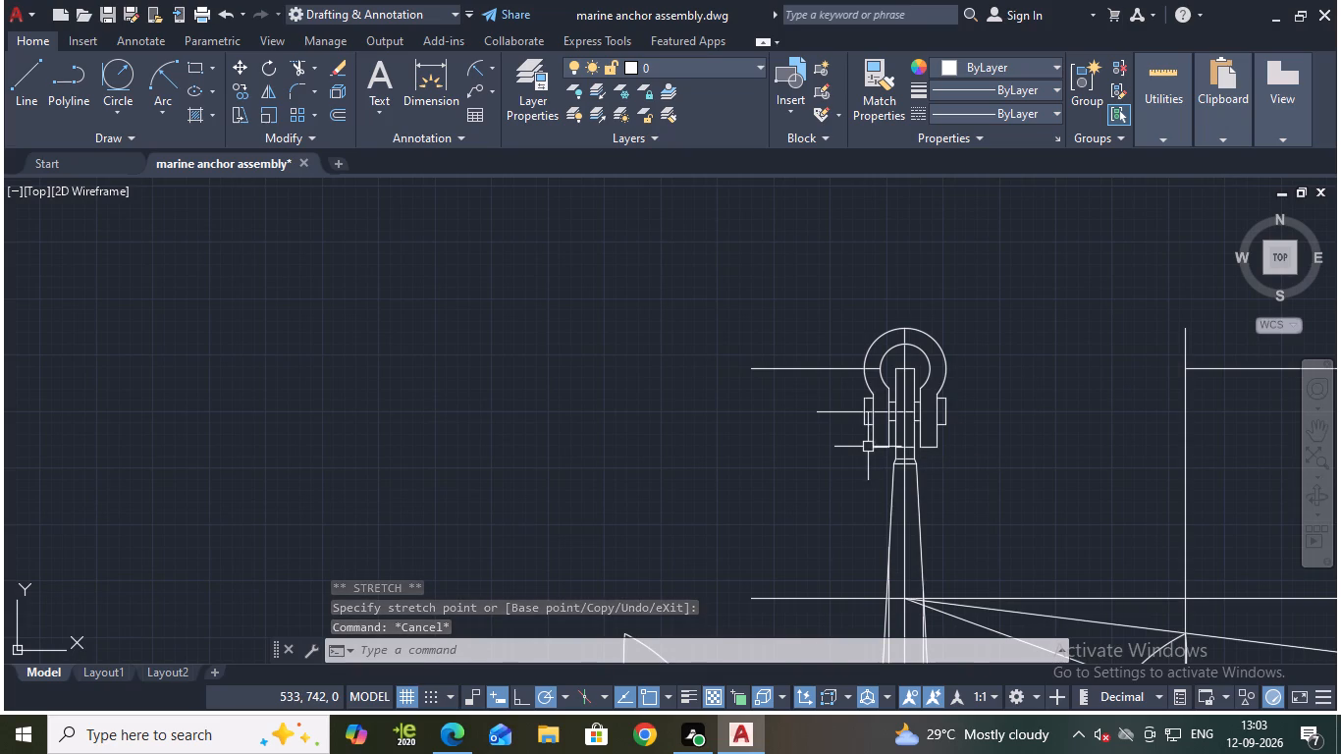
middle_drag(1025, 527, 994, 427)
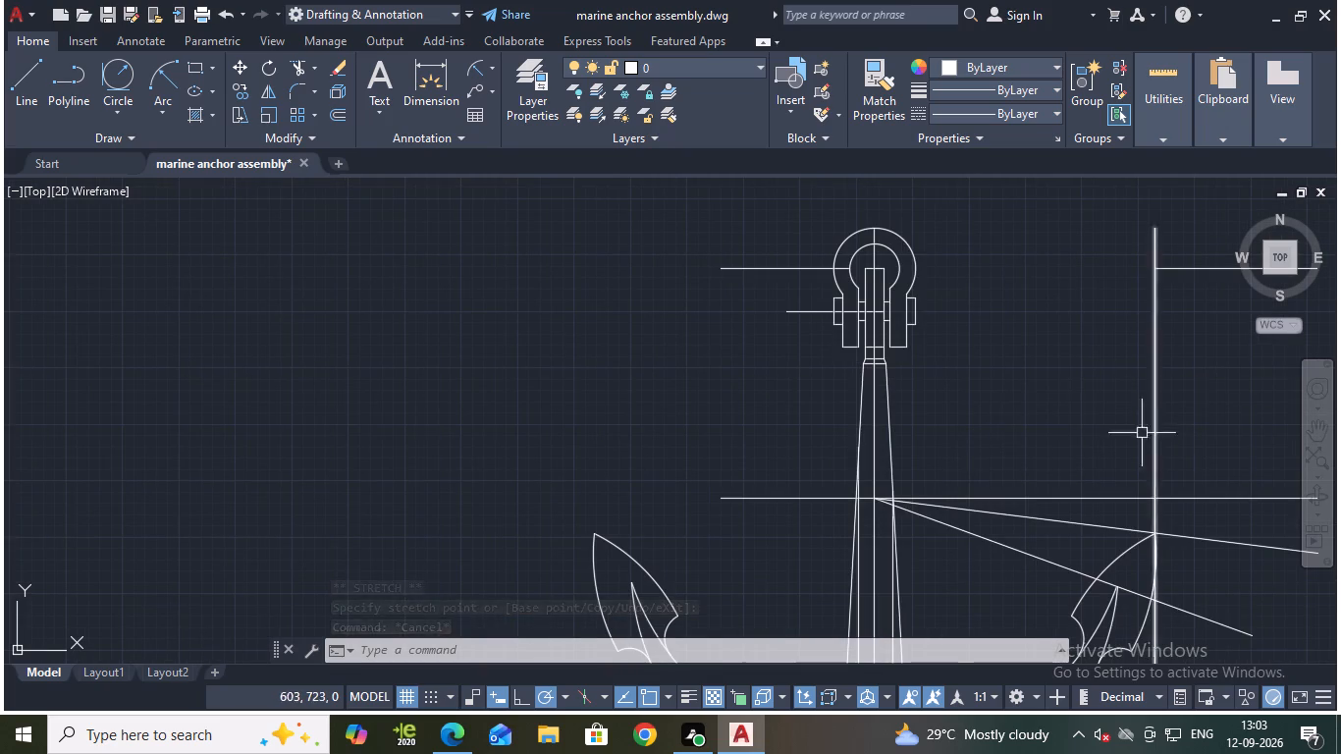
middle_drag(998, 410, 957, 288)
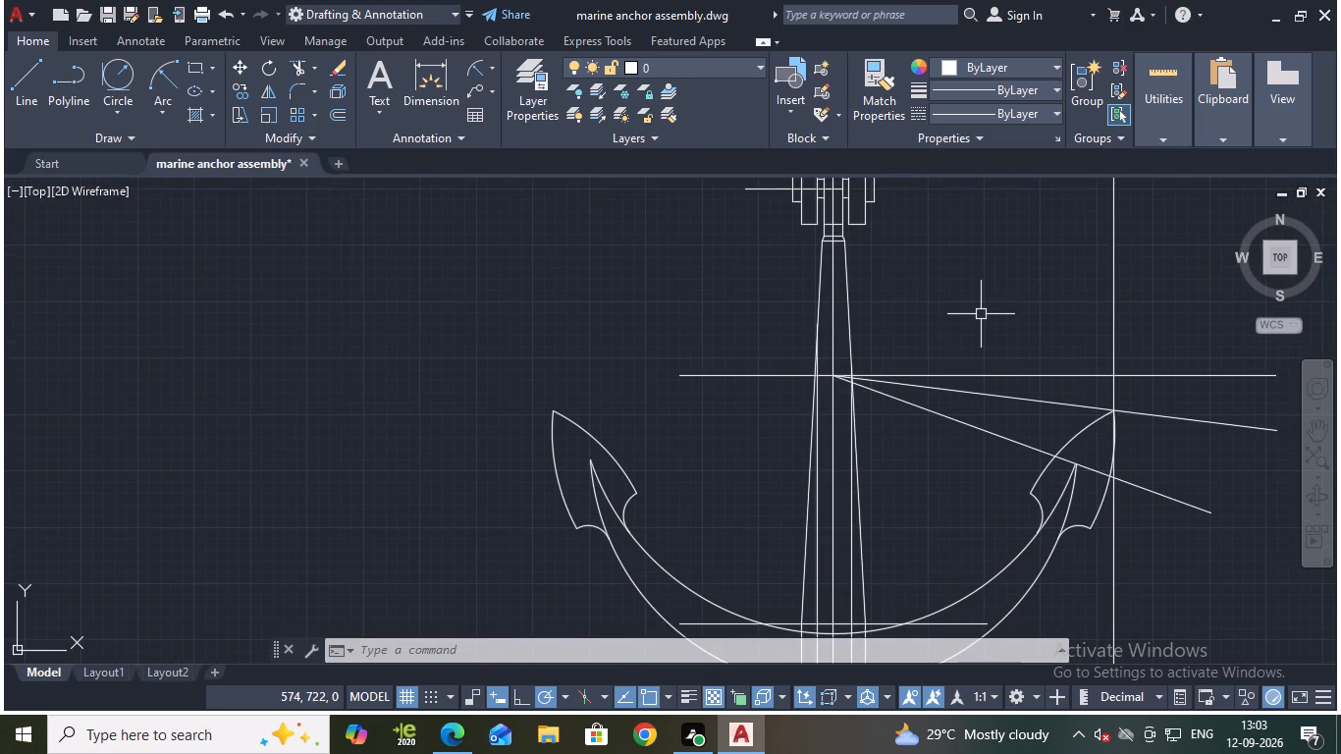
middle_drag(997, 318, 913, 400)
middle_drag(913, 400, 885, 440)
middle_drag(848, 430, 985, 237)
middle_drag(954, 435, 903, 433)
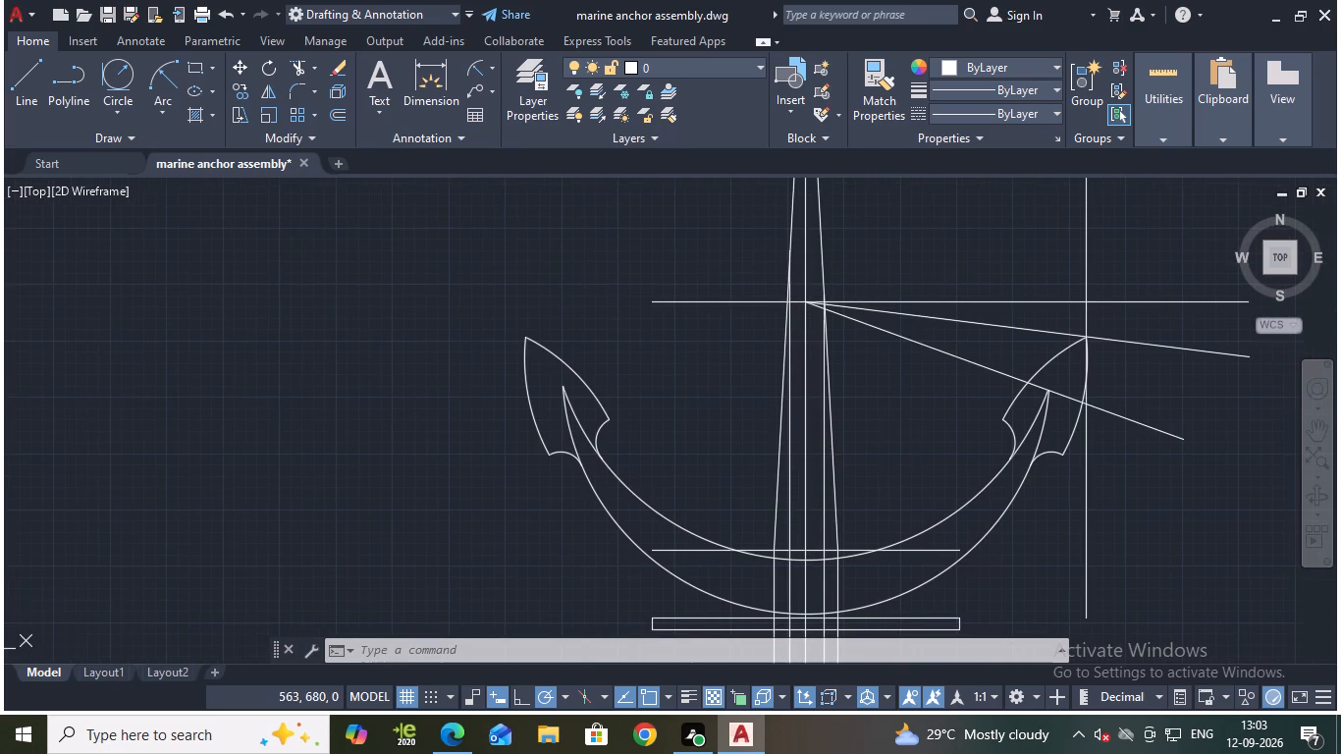
scroll(789, 563, up, 2)
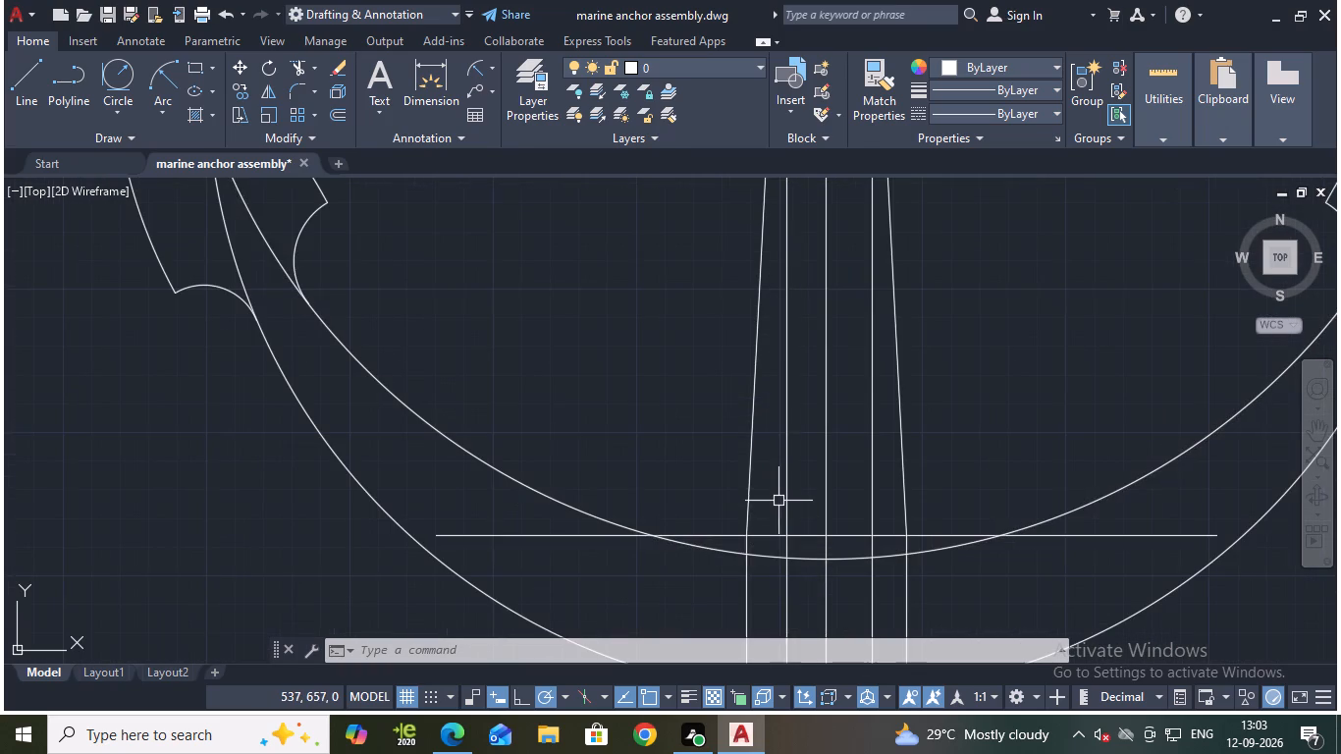
click(785, 496)
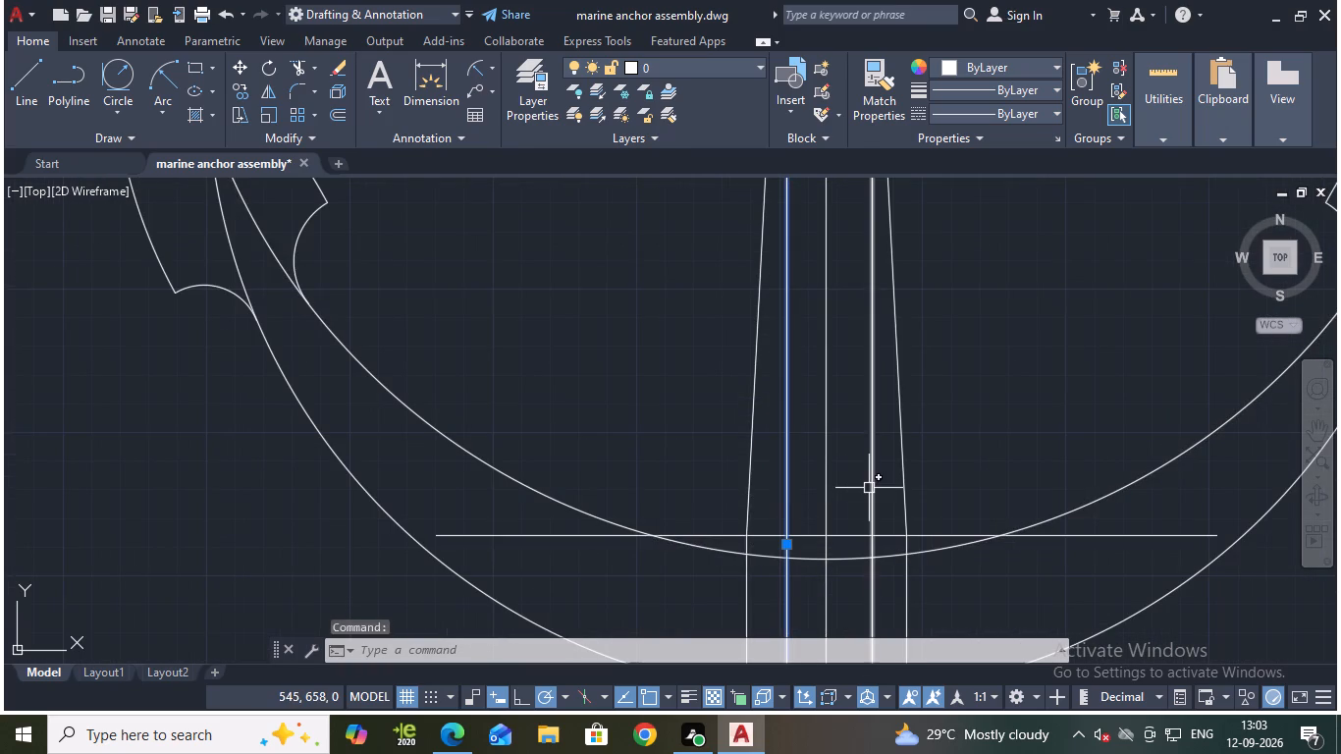
click(869, 488)
key(e)
key(Return)
scroll(868, 488, down, 3)
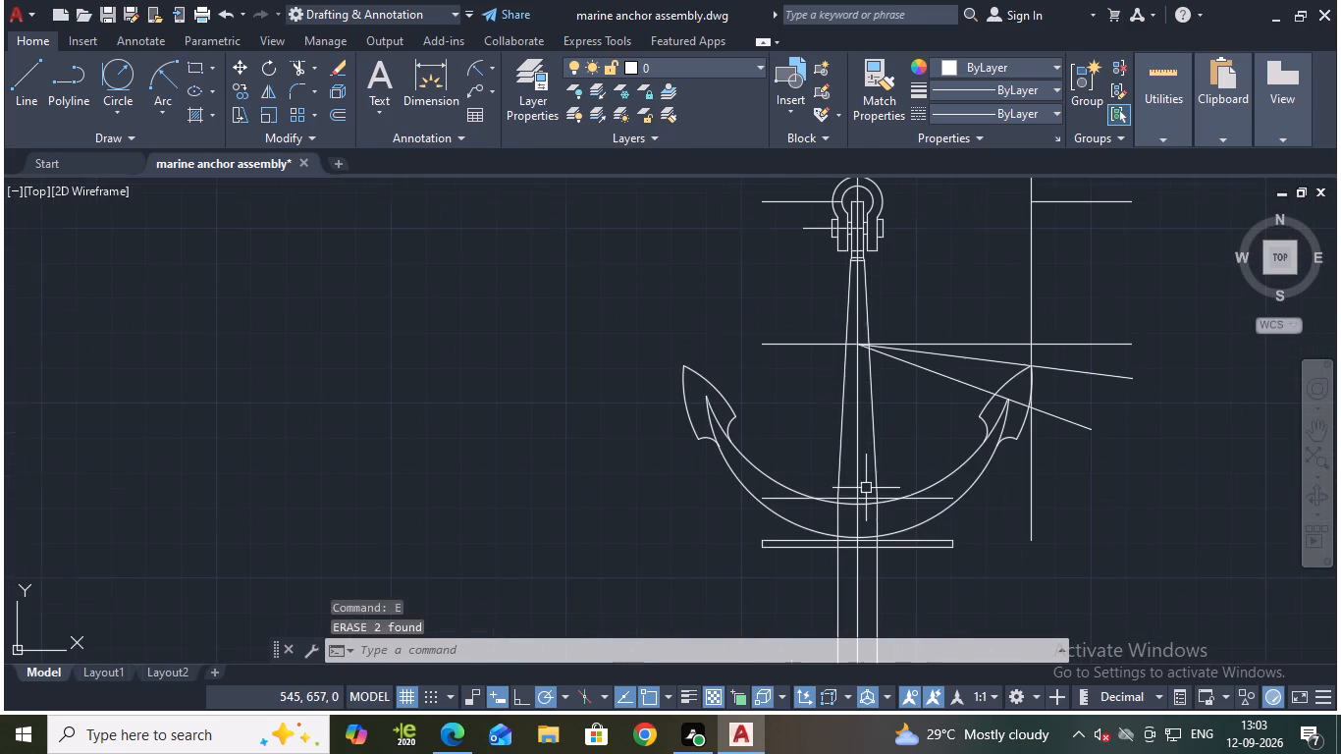
Trim the two vertical lines between the shank's lower corners and the outer crown arc.
scroll(870, 605, up, 2)
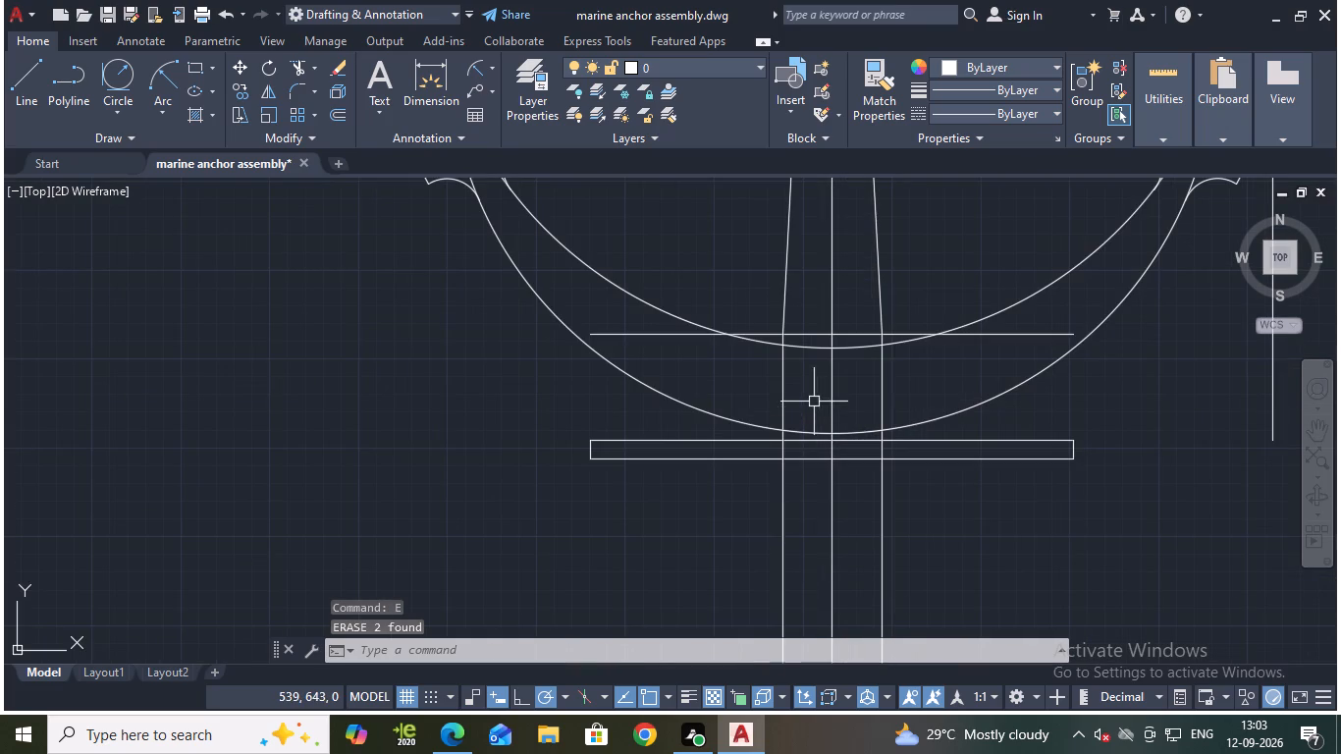
text(tr)
key(Return)
scroll(783, 331, up, 3)
click(771, 367)
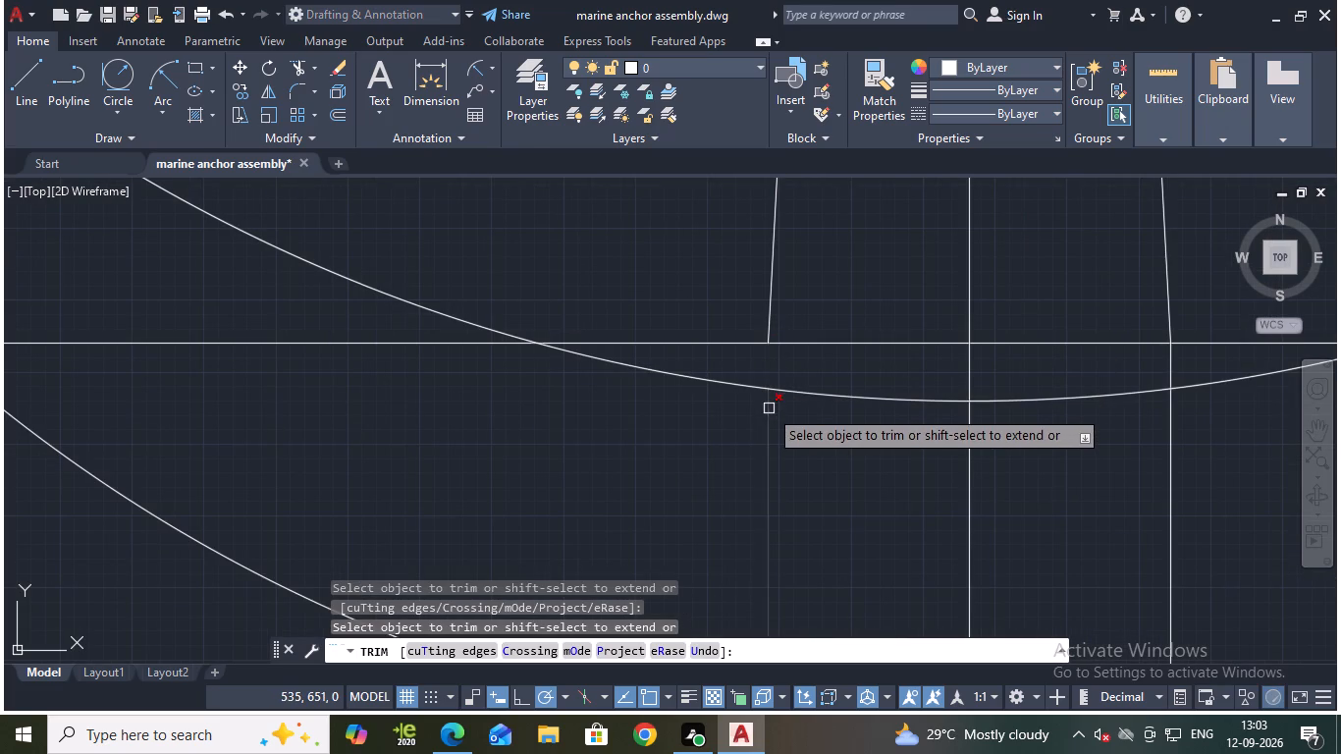
click(769, 408)
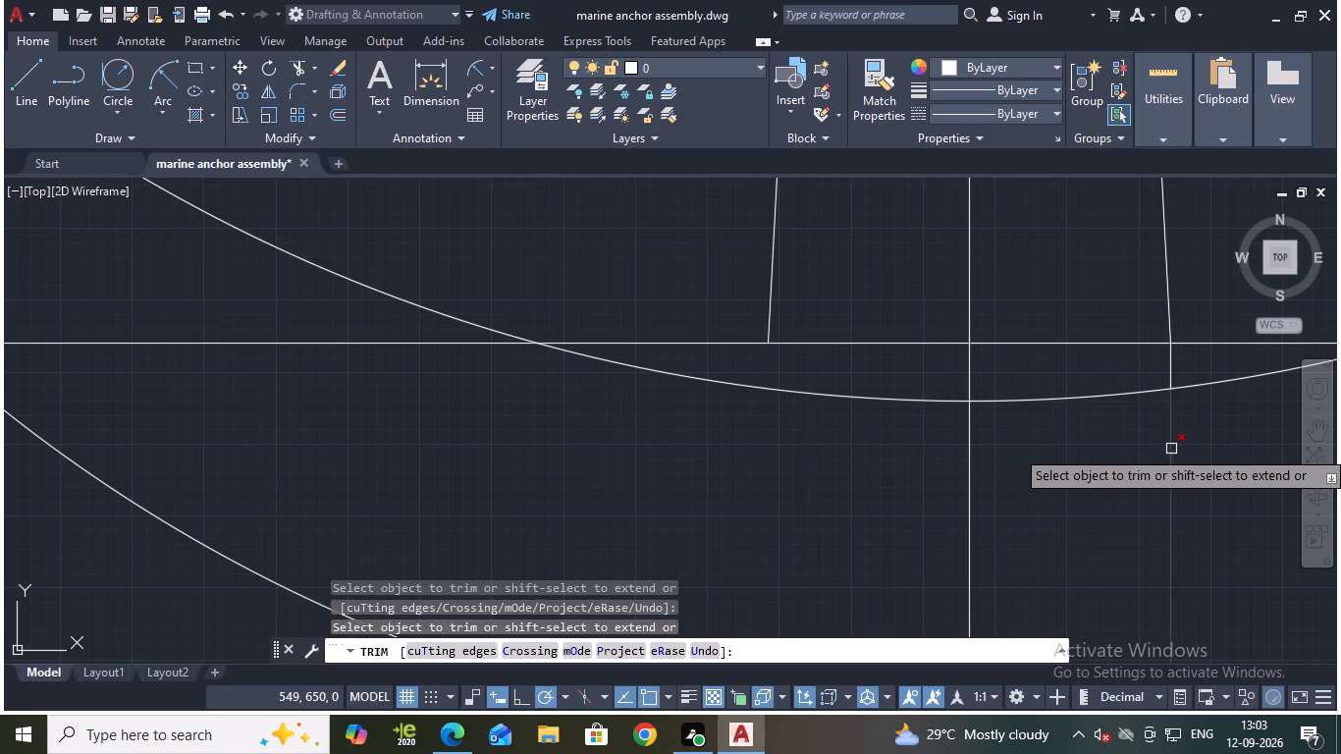
click(1171, 449)
click(1166, 360)
scroll(1149, 408, down, 4)
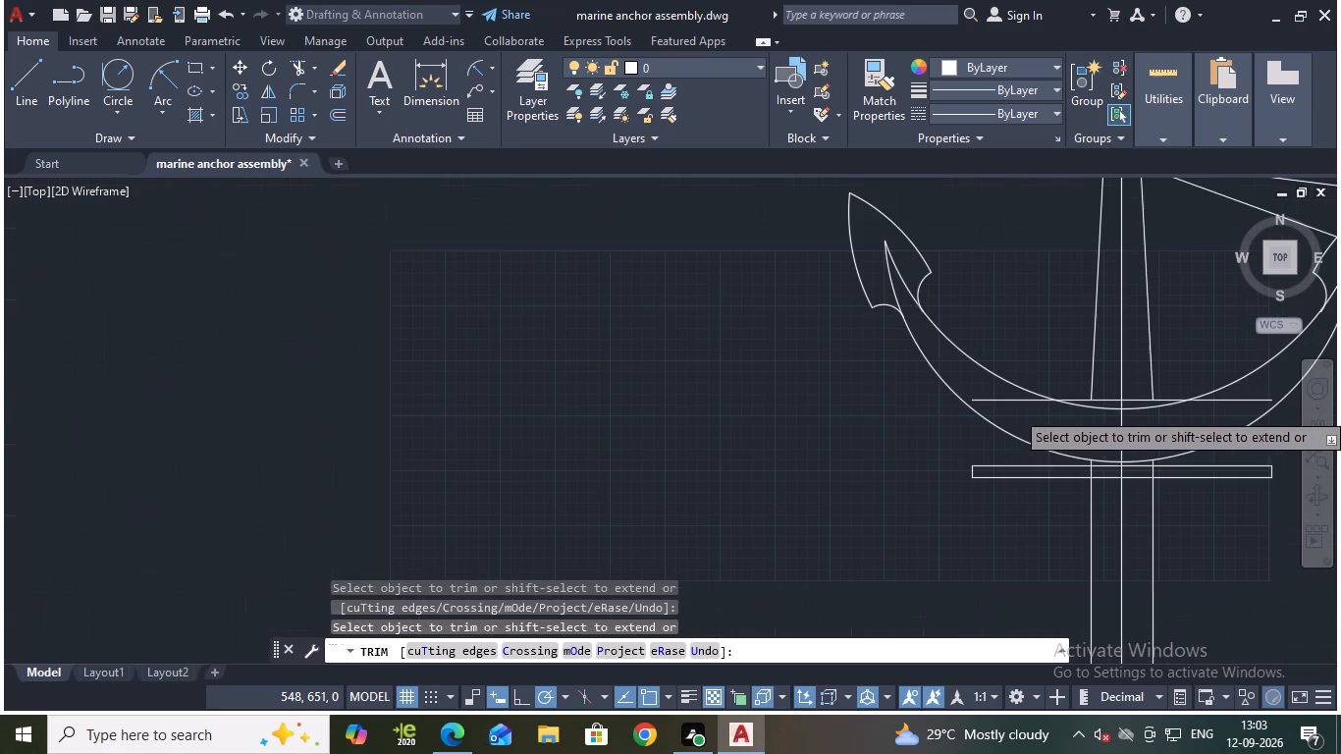
key(Escape)
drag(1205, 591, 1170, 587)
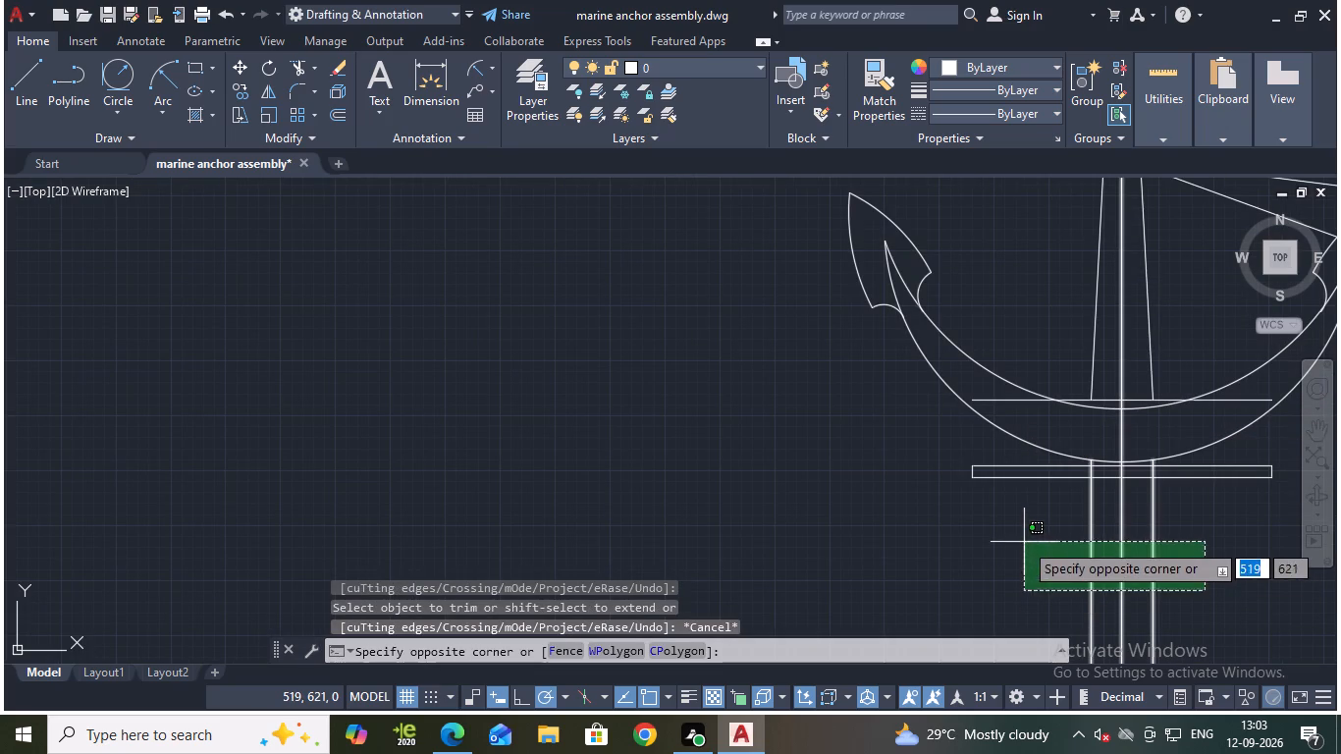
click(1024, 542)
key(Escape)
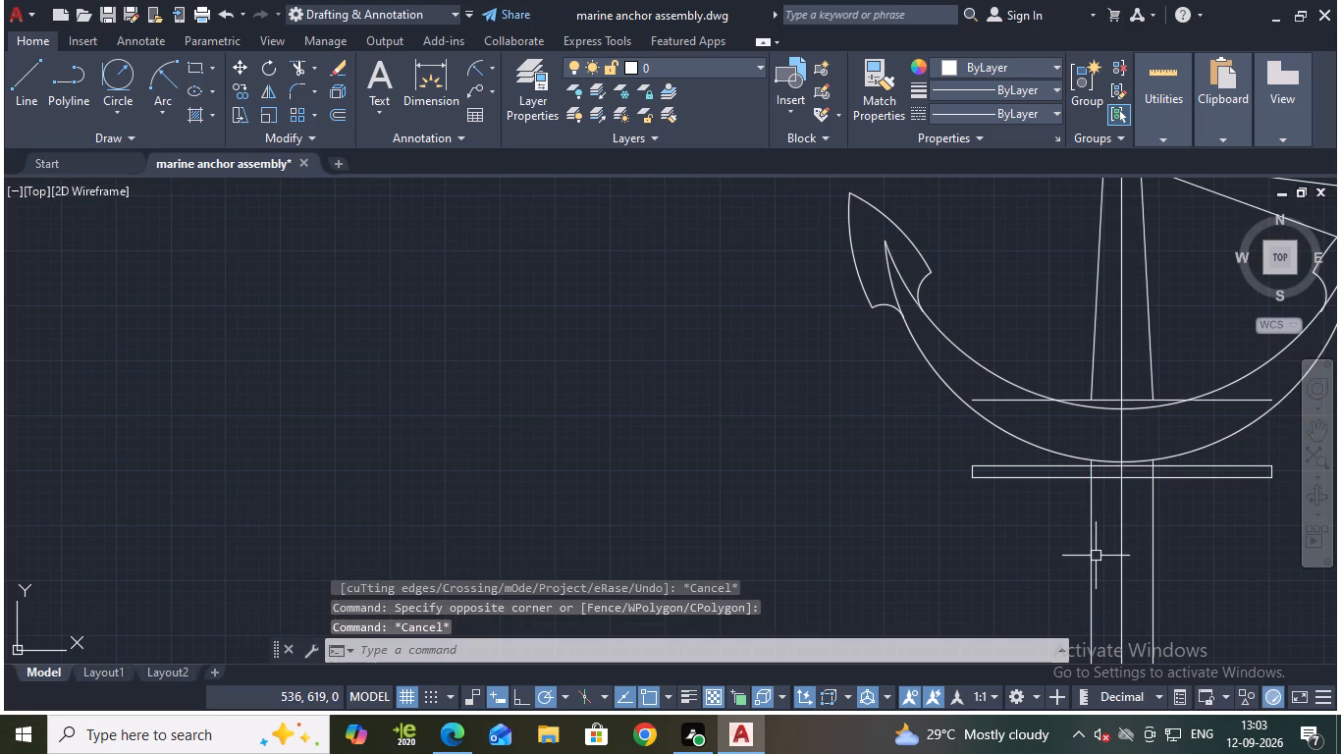
Erase the two leftover vertical lines below the outer crown arc, on either side of the centre line.
click(1096, 556)
click(1150, 547)
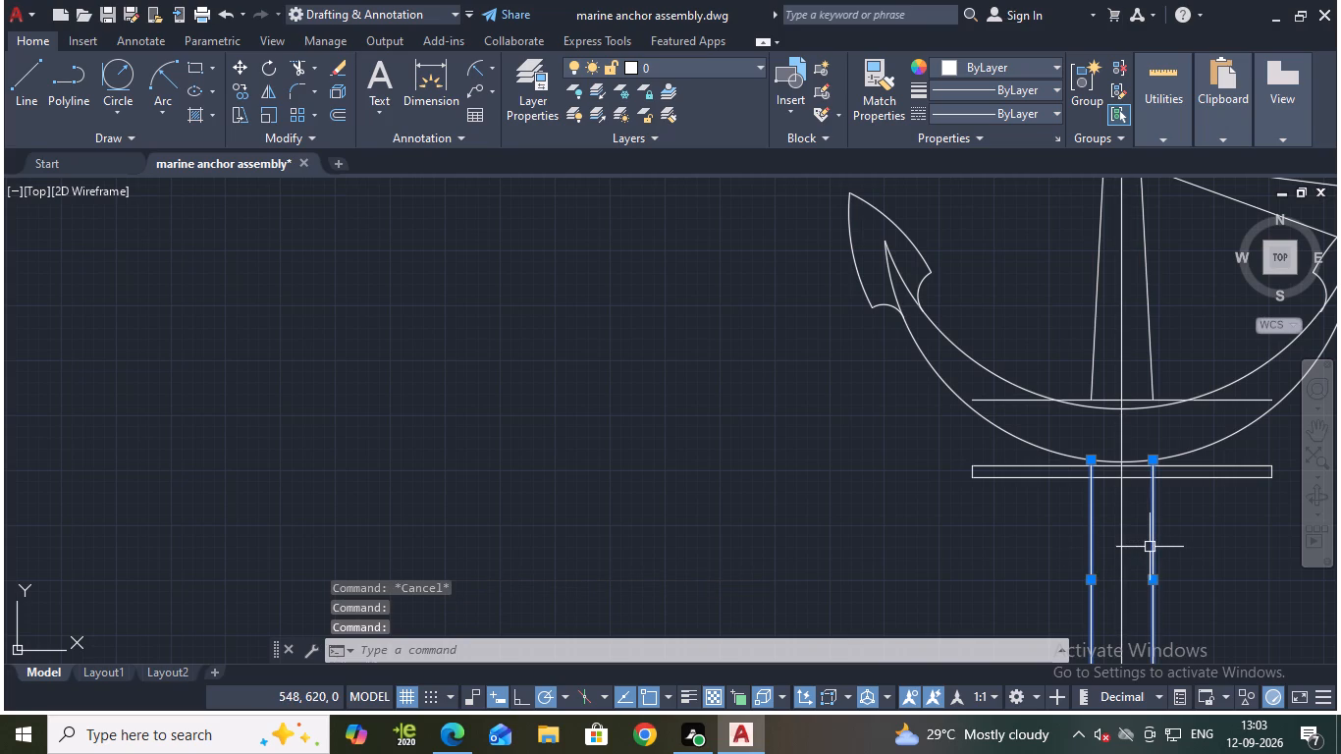
key(e)
key(Return)
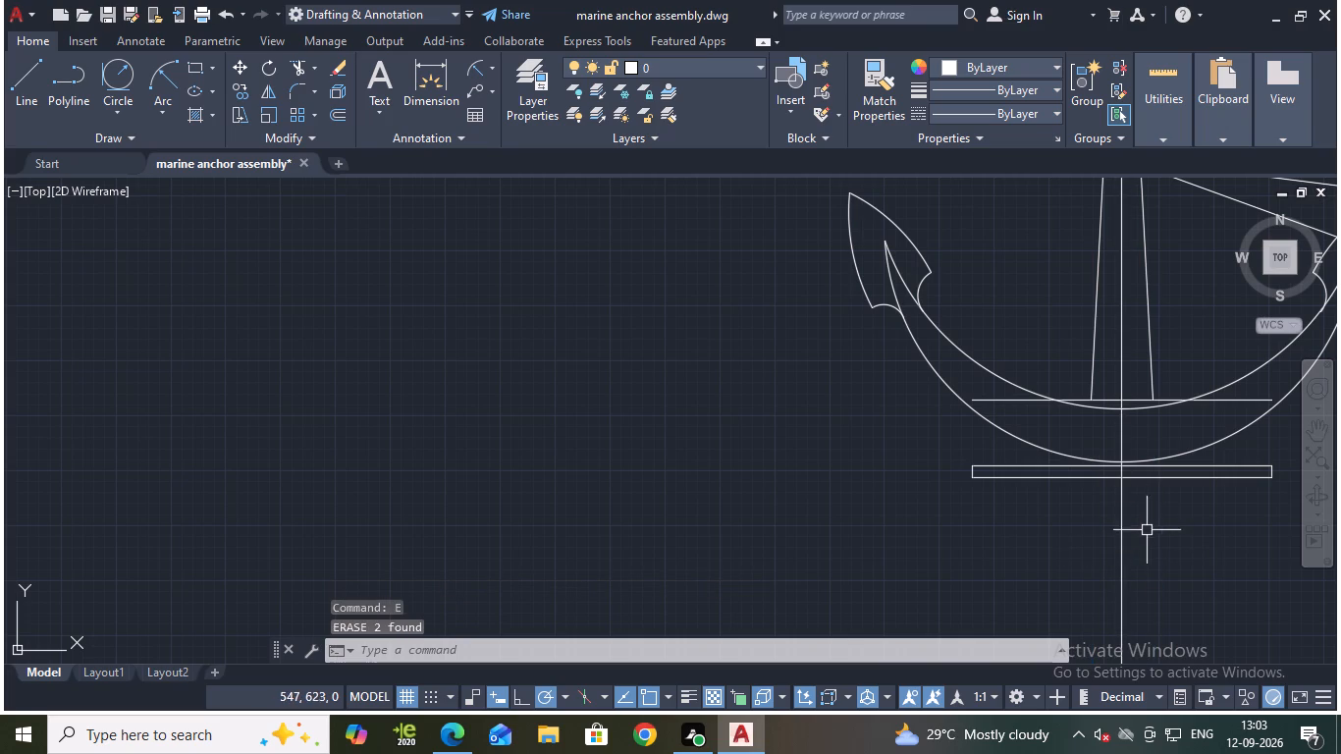
Join the four lines of the thin rectangle below the crown into one polyline.
middle_drag(1144, 515, 833, 648)
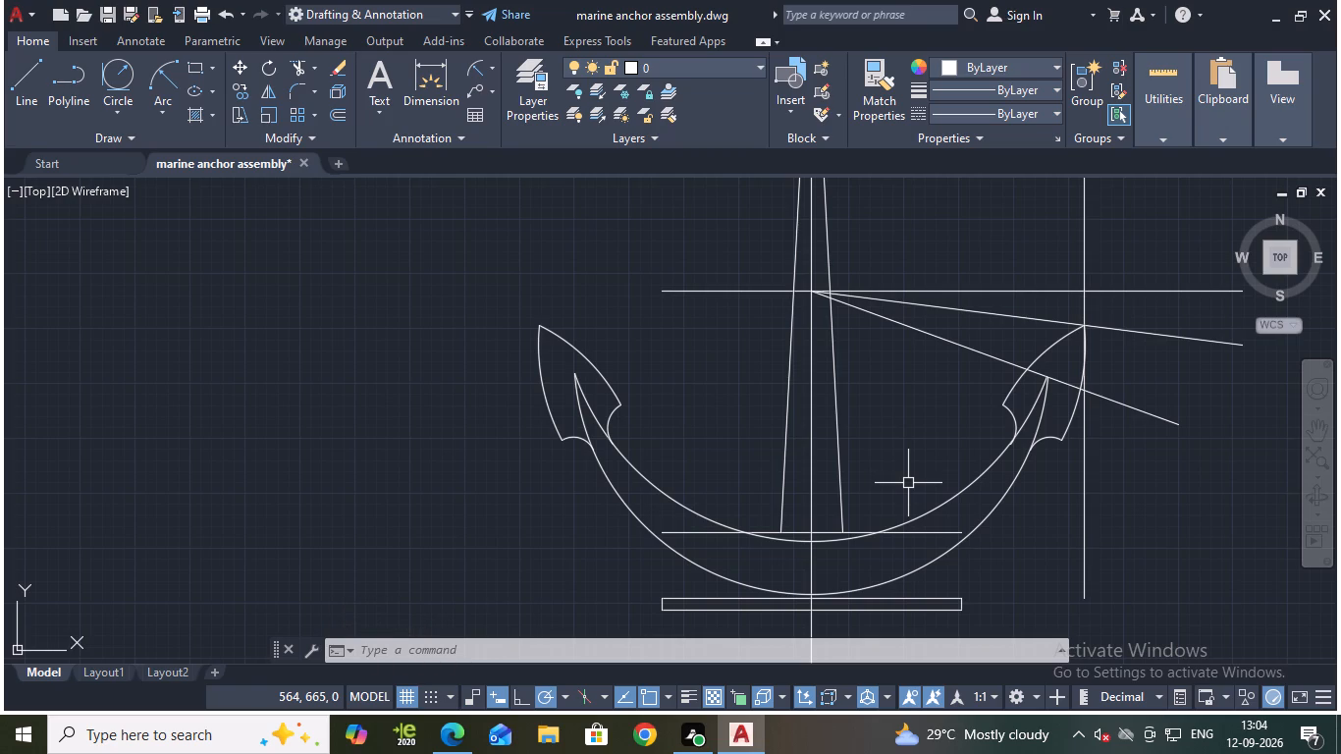
middle_drag(917, 248, 784, 248)
scroll(796, 248, down, 1)
scroll(678, 488, up, 3)
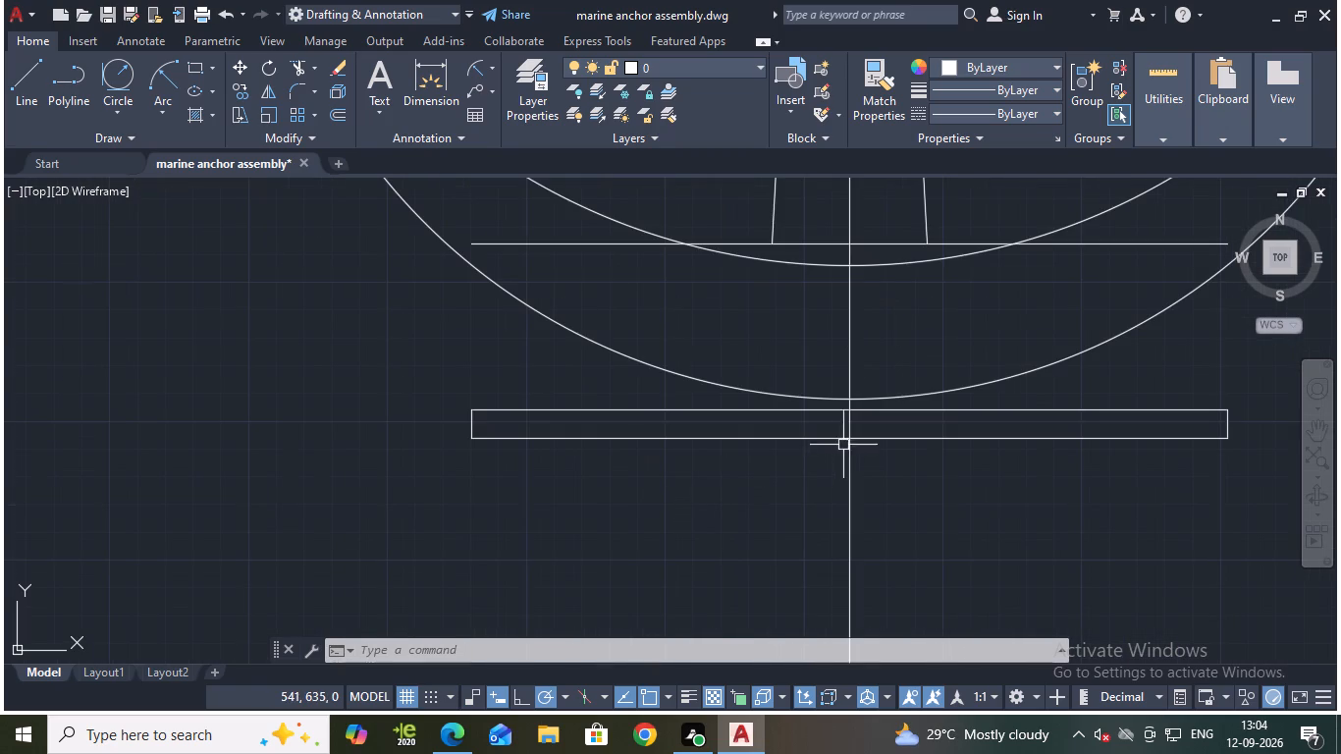
middle_drag(854, 451, 827, 505)
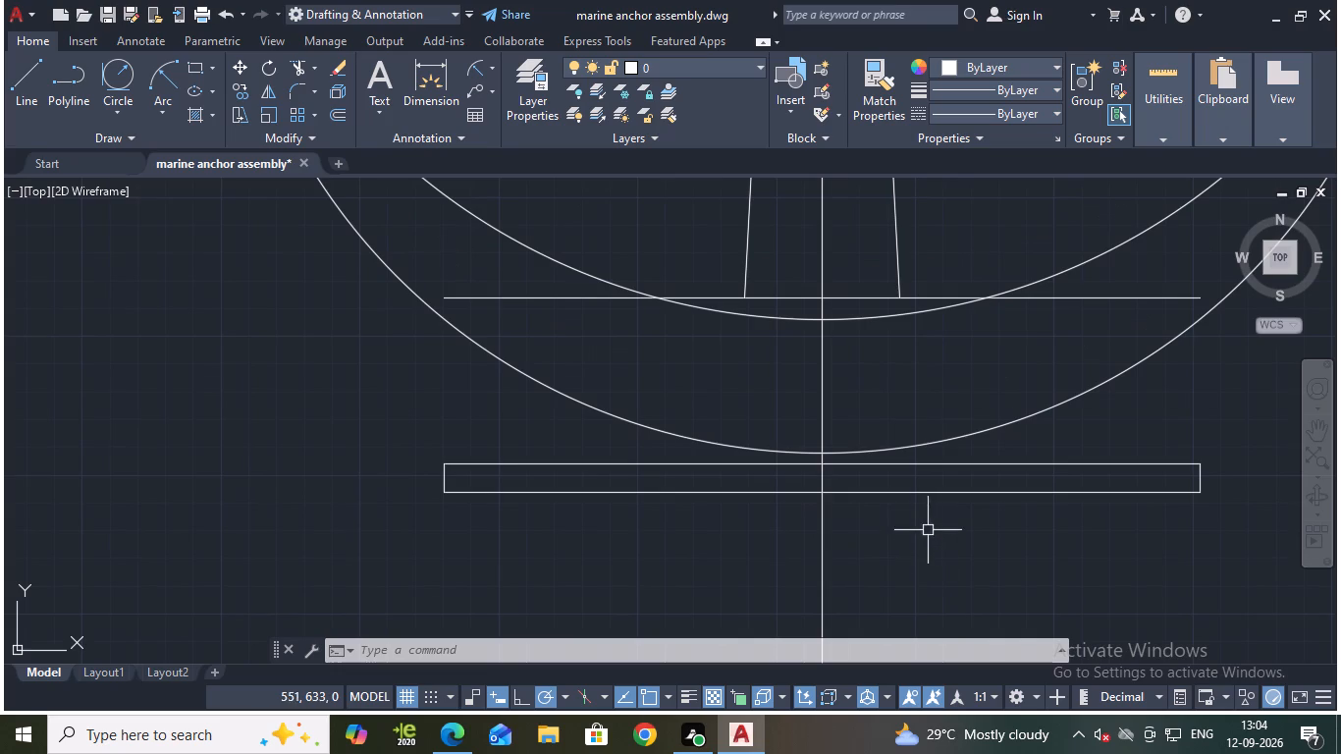
click(872, 463)
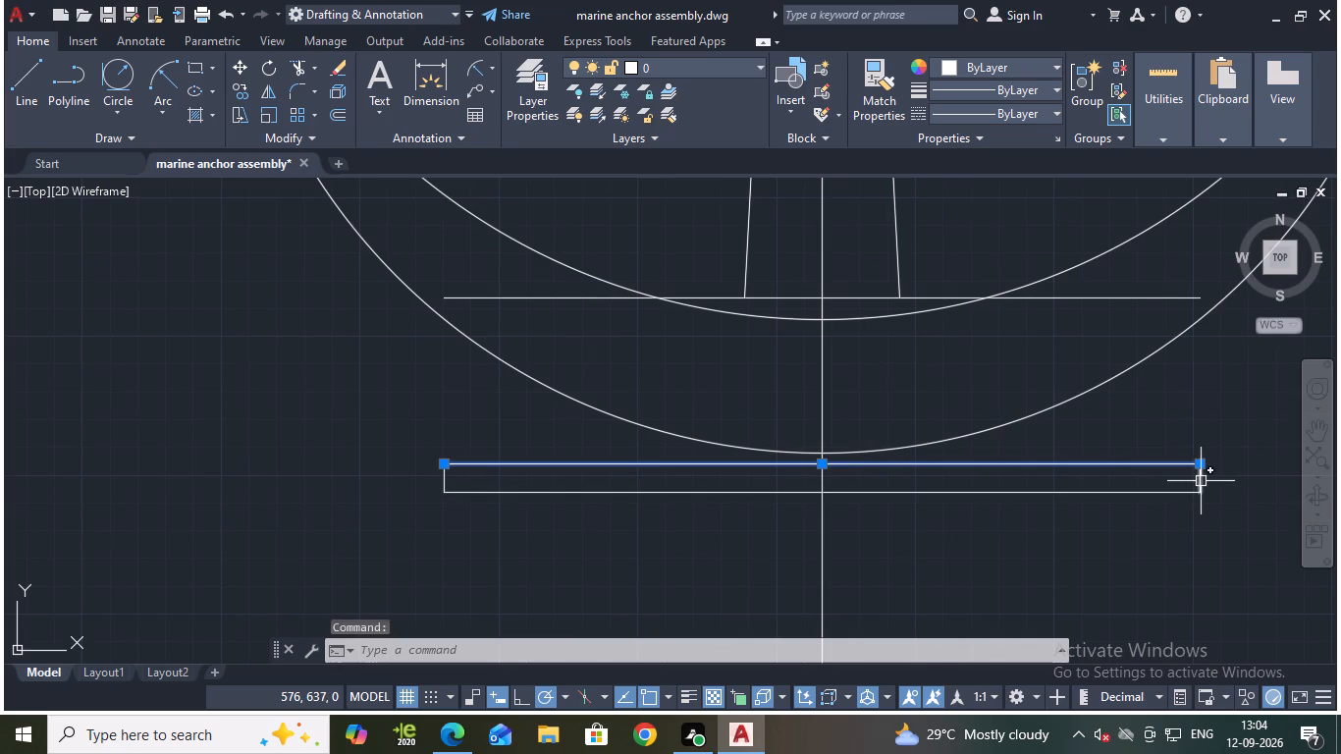
click(1201, 481)
click(1132, 495)
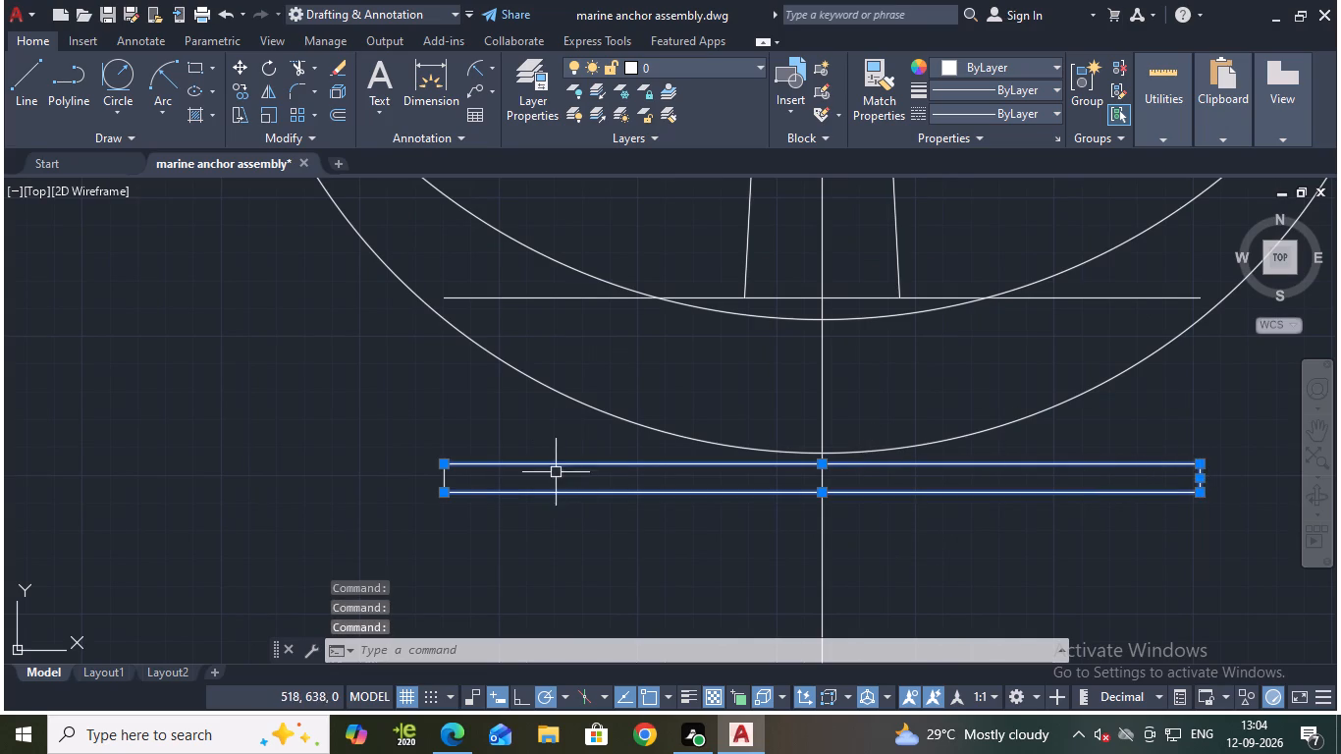
click(447, 484)
key(j)
key(Return)
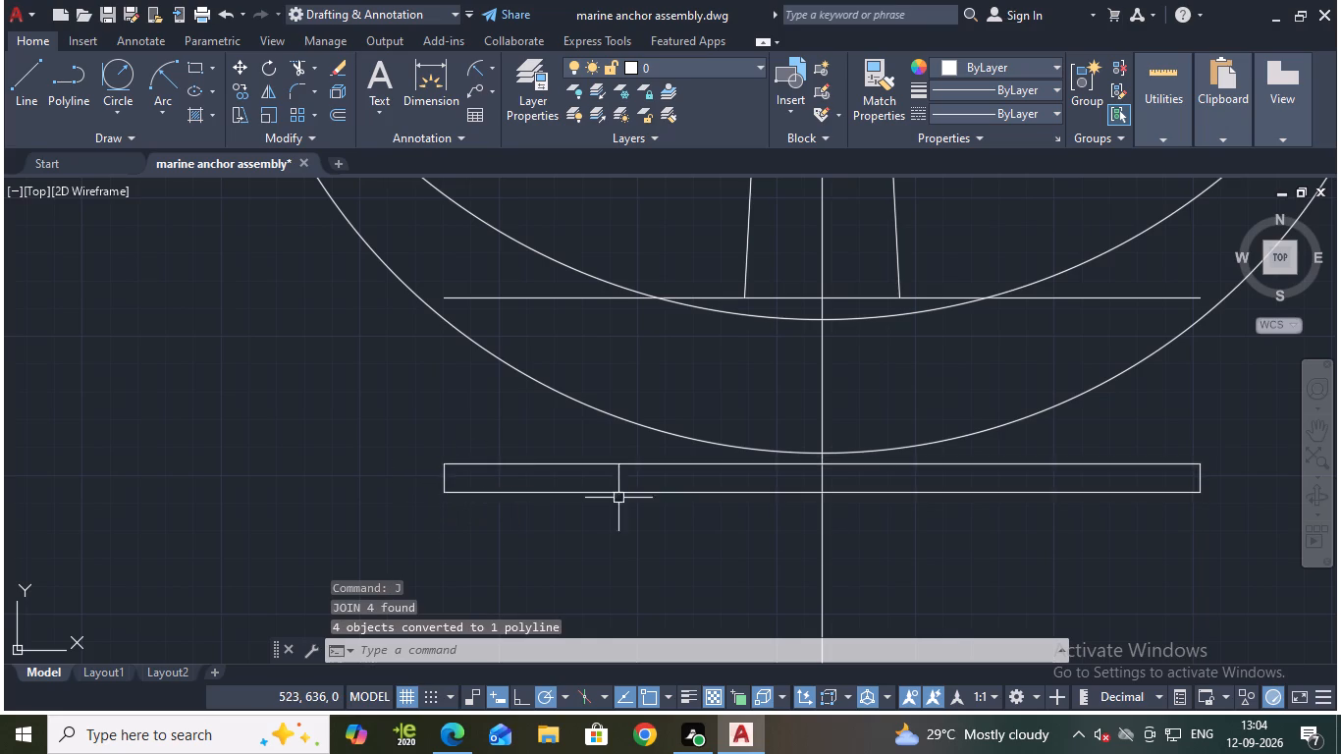
Move the thin rectangle up by its top-edge midpoint to the lowest point of the outer crown arc.
click(863, 495)
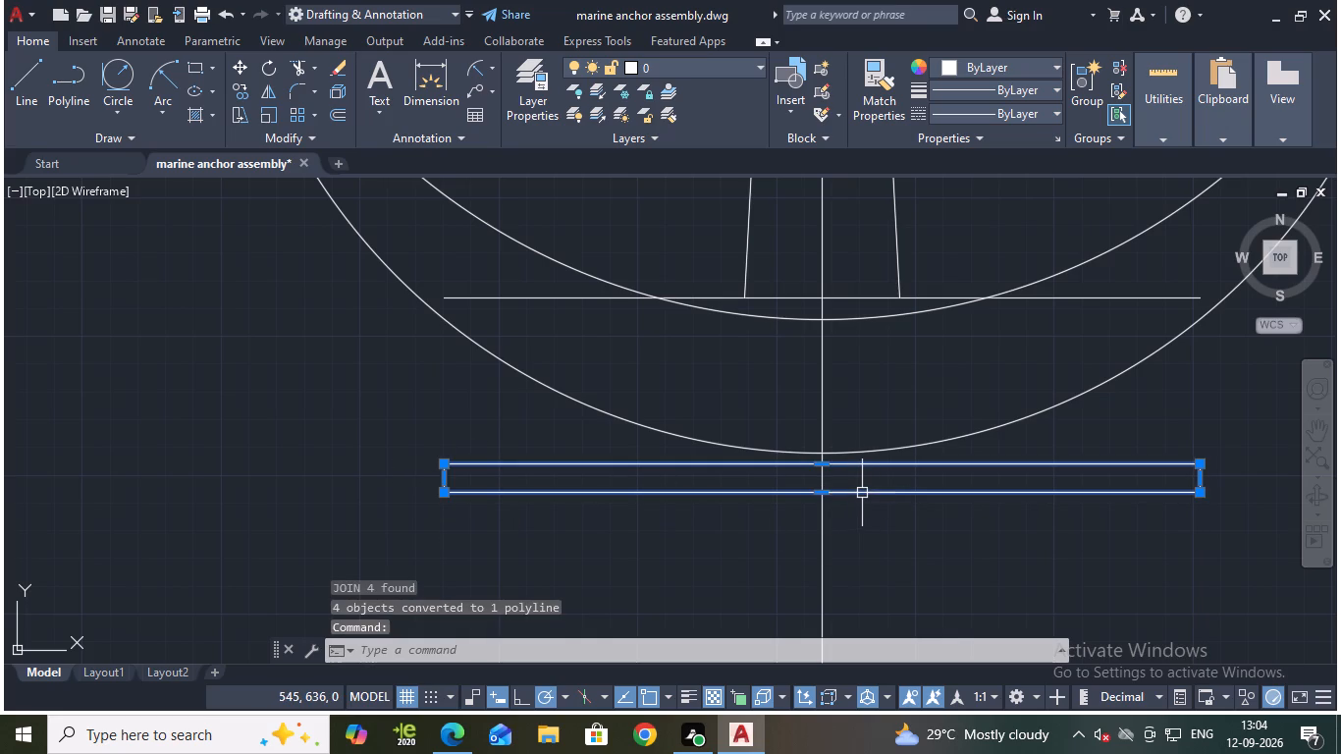
key(m)
key(Return)
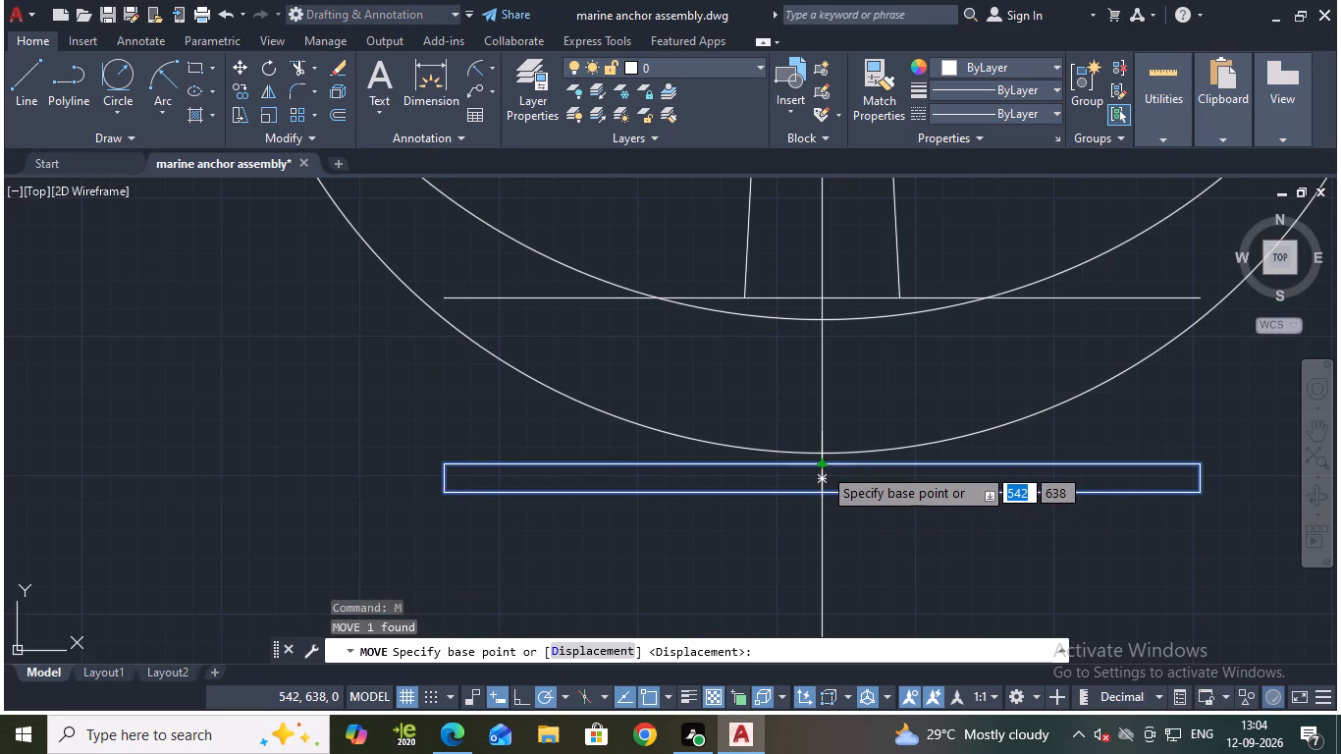
click(823, 466)
scroll(823, 463, up, 3)
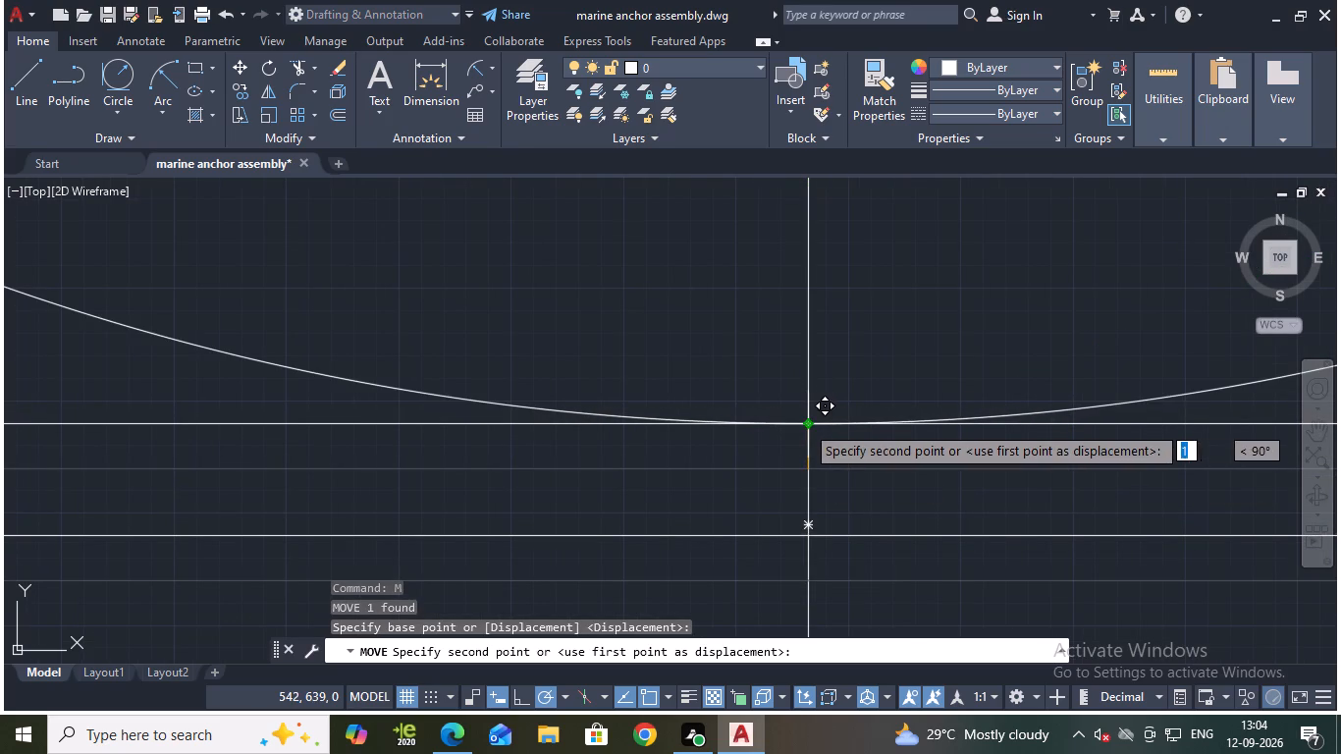
click(807, 424)
scroll(846, 450, down, 4)
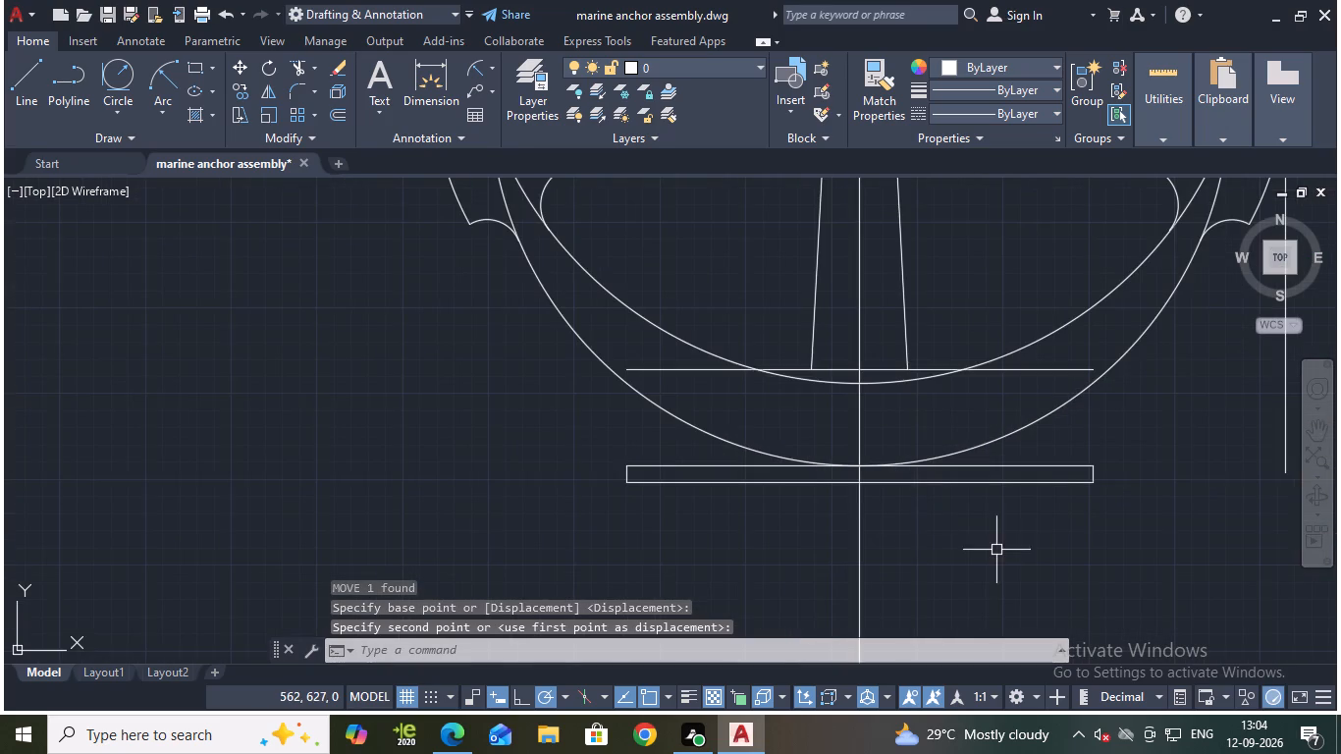
middle_drag(996, 555, 937, 588)
key(Escape)
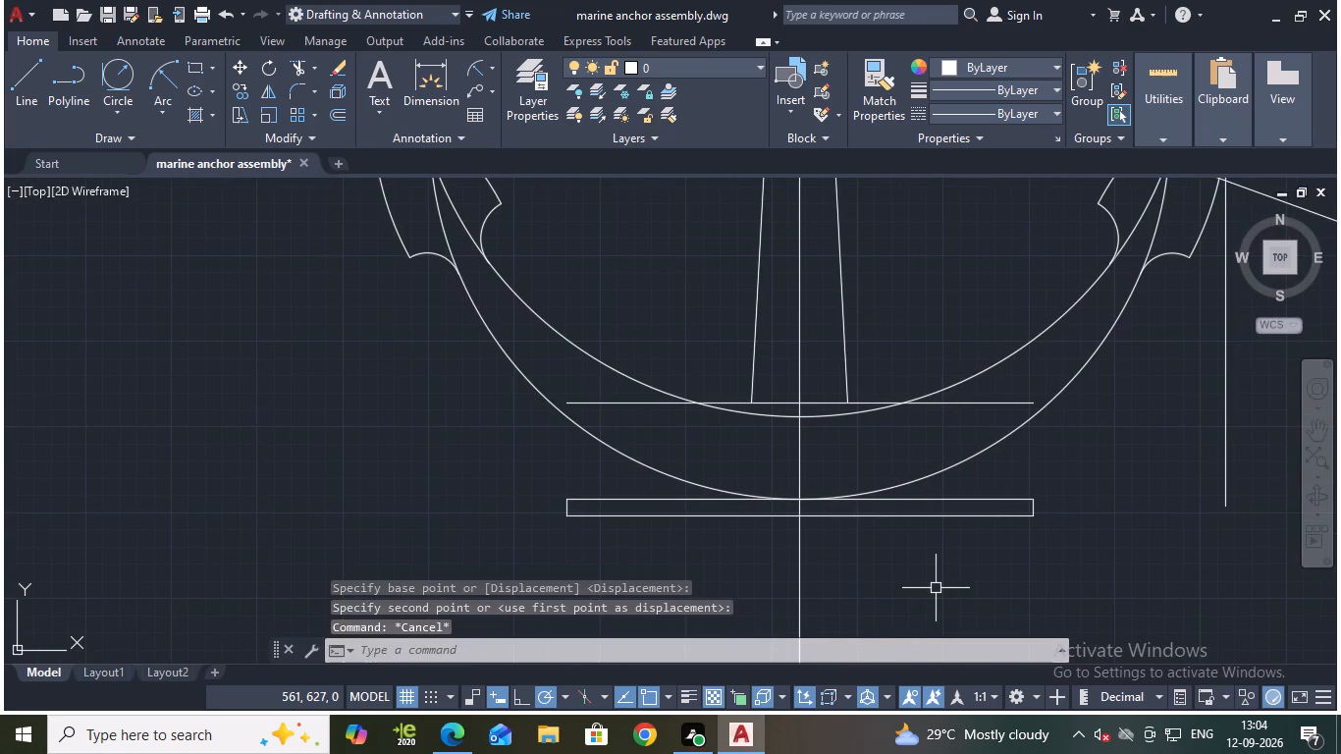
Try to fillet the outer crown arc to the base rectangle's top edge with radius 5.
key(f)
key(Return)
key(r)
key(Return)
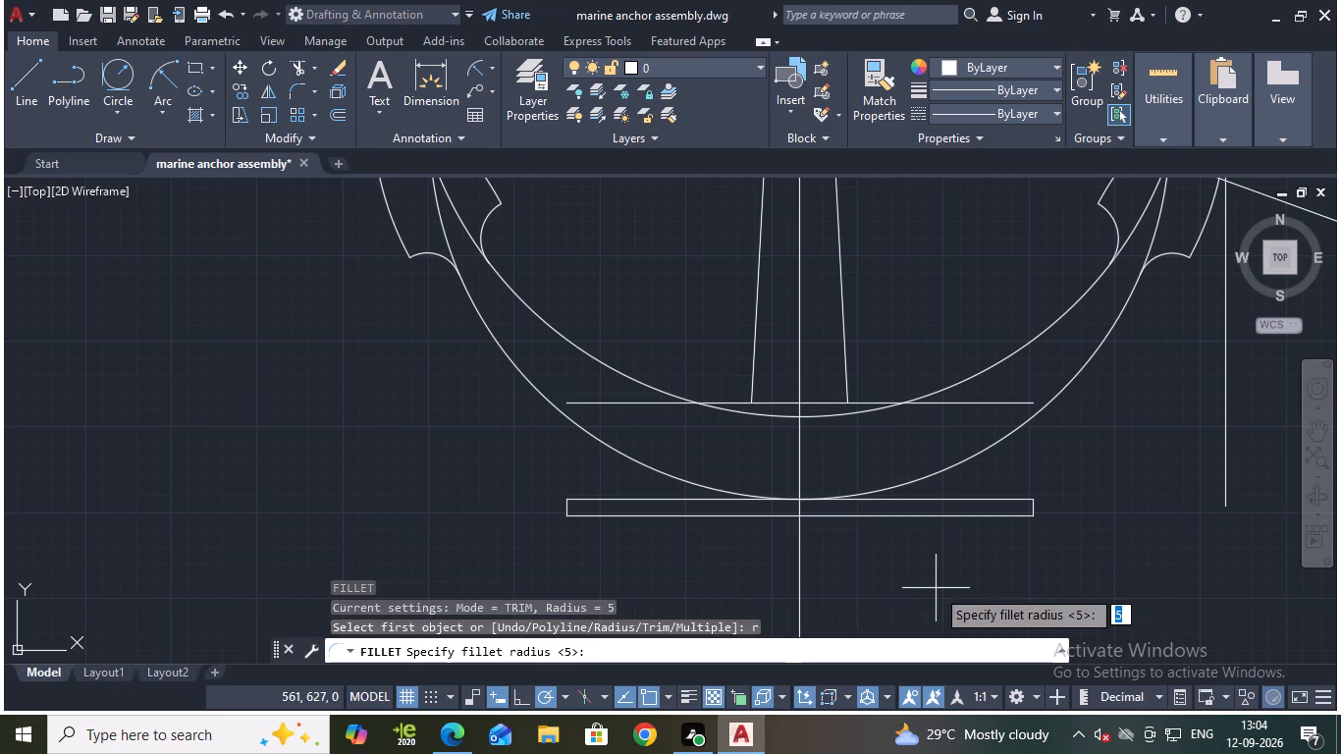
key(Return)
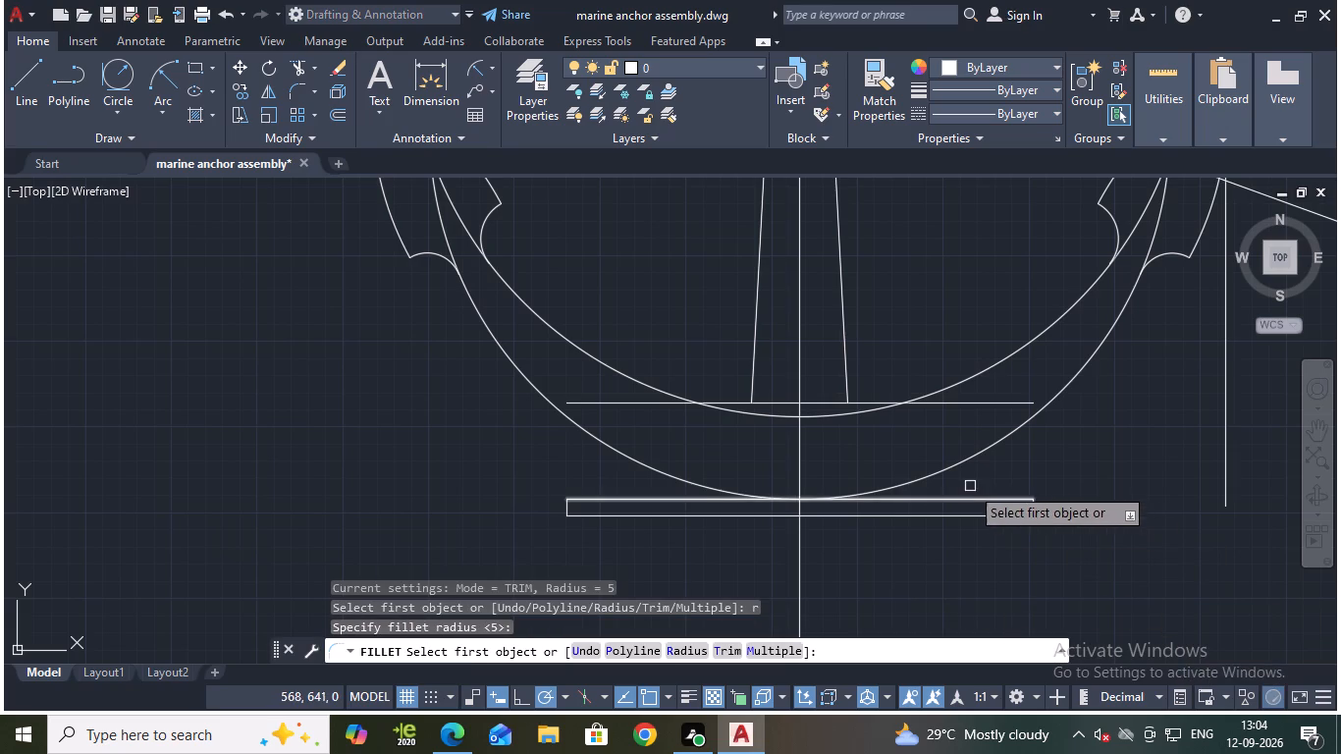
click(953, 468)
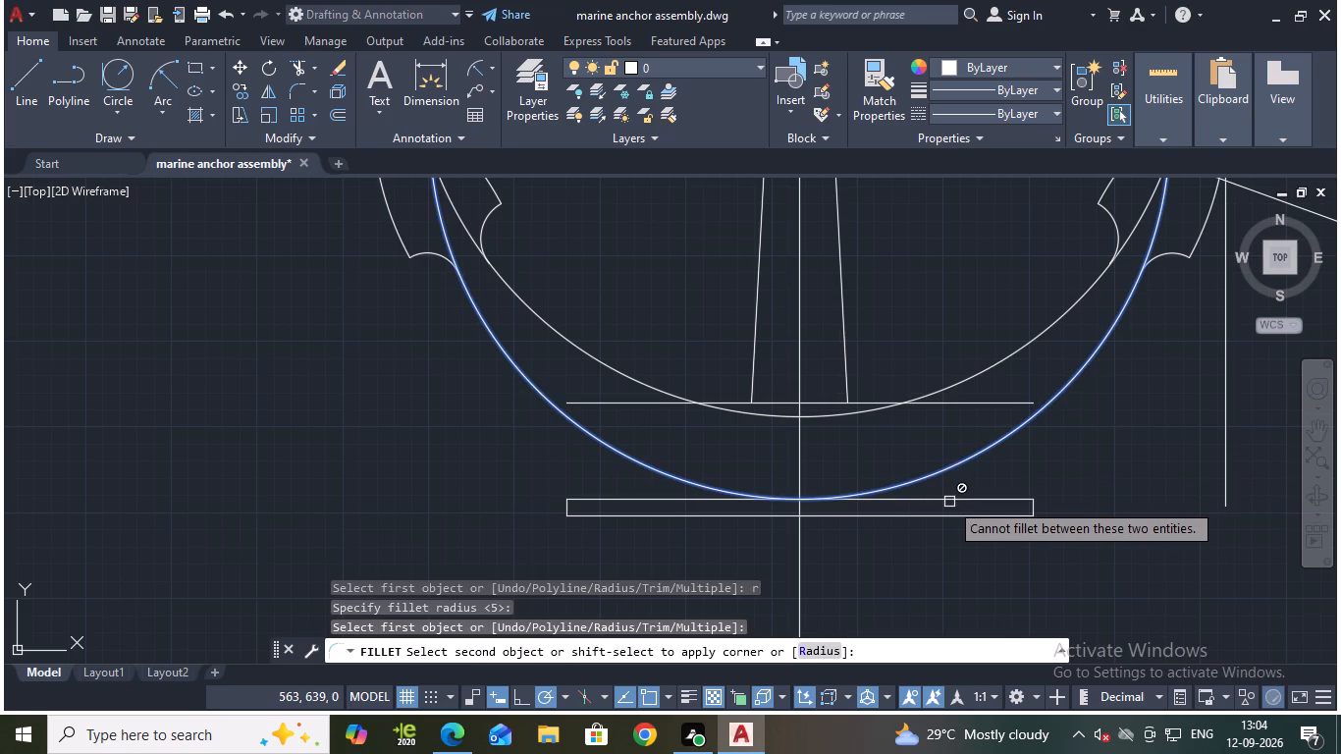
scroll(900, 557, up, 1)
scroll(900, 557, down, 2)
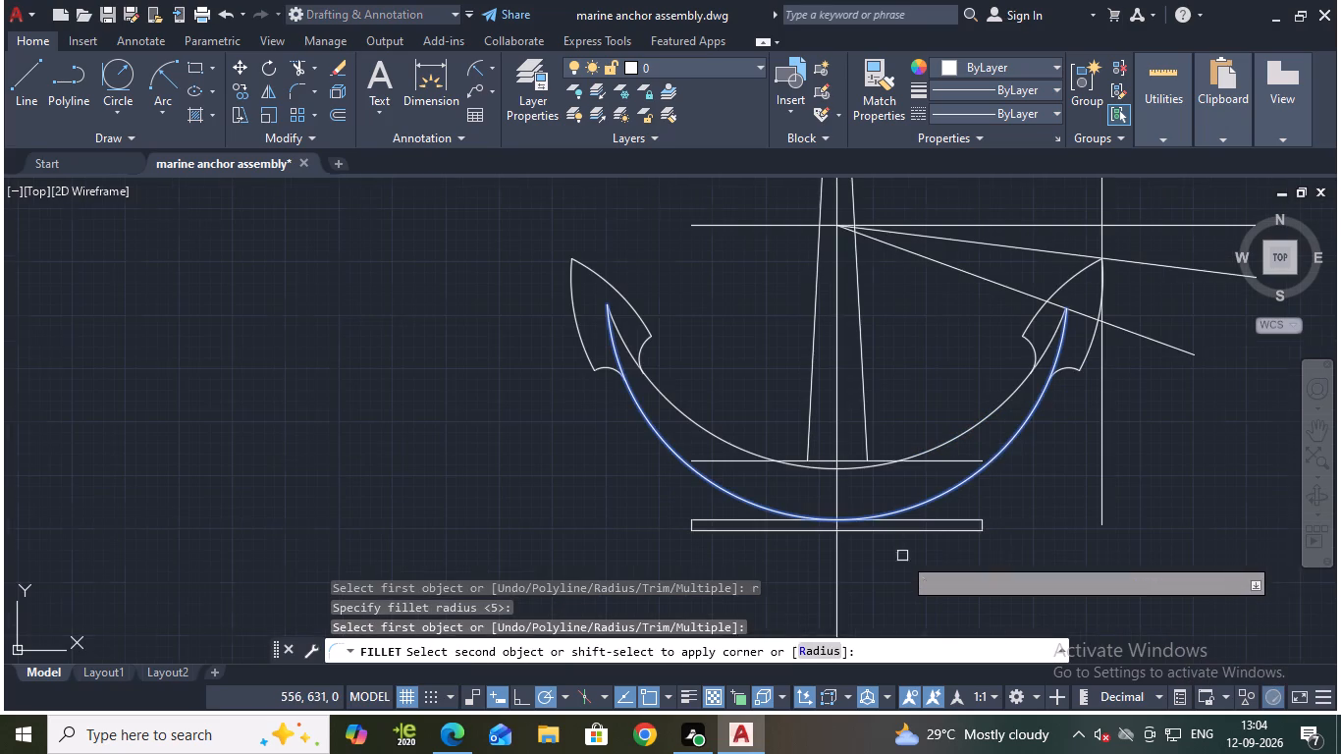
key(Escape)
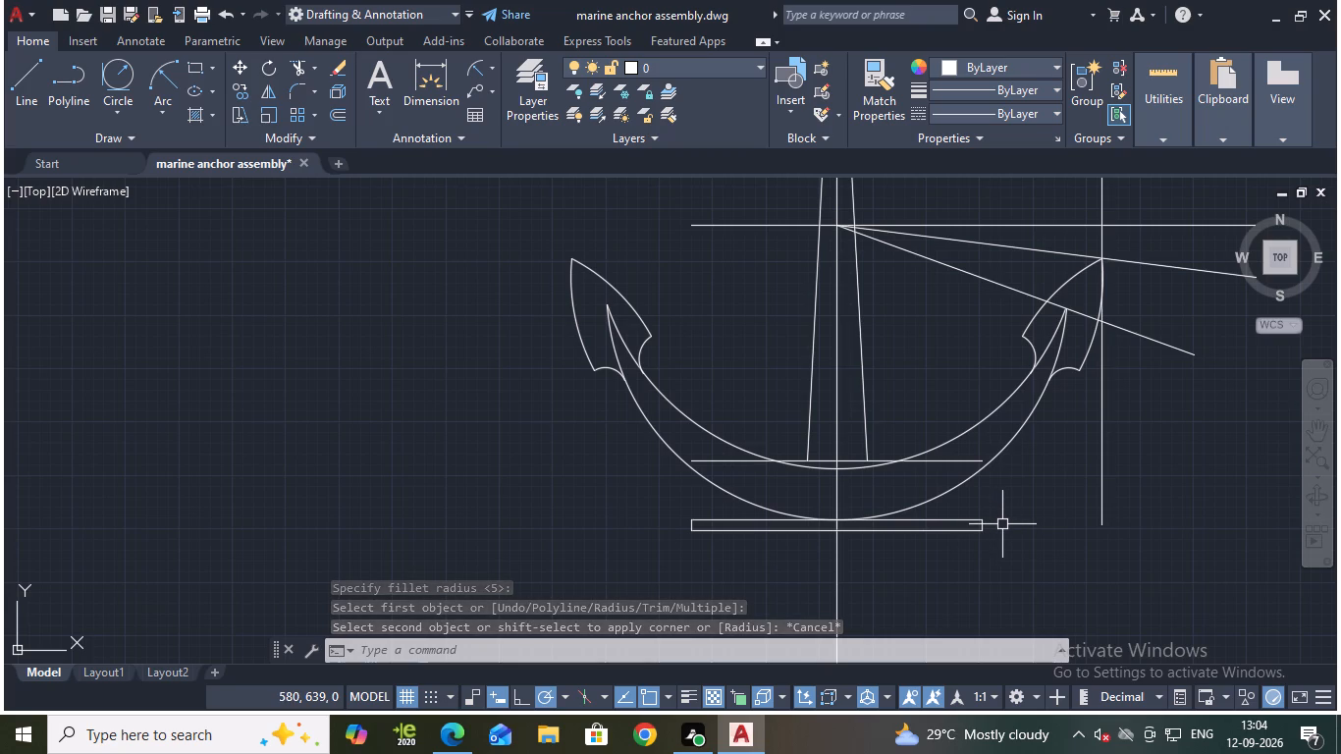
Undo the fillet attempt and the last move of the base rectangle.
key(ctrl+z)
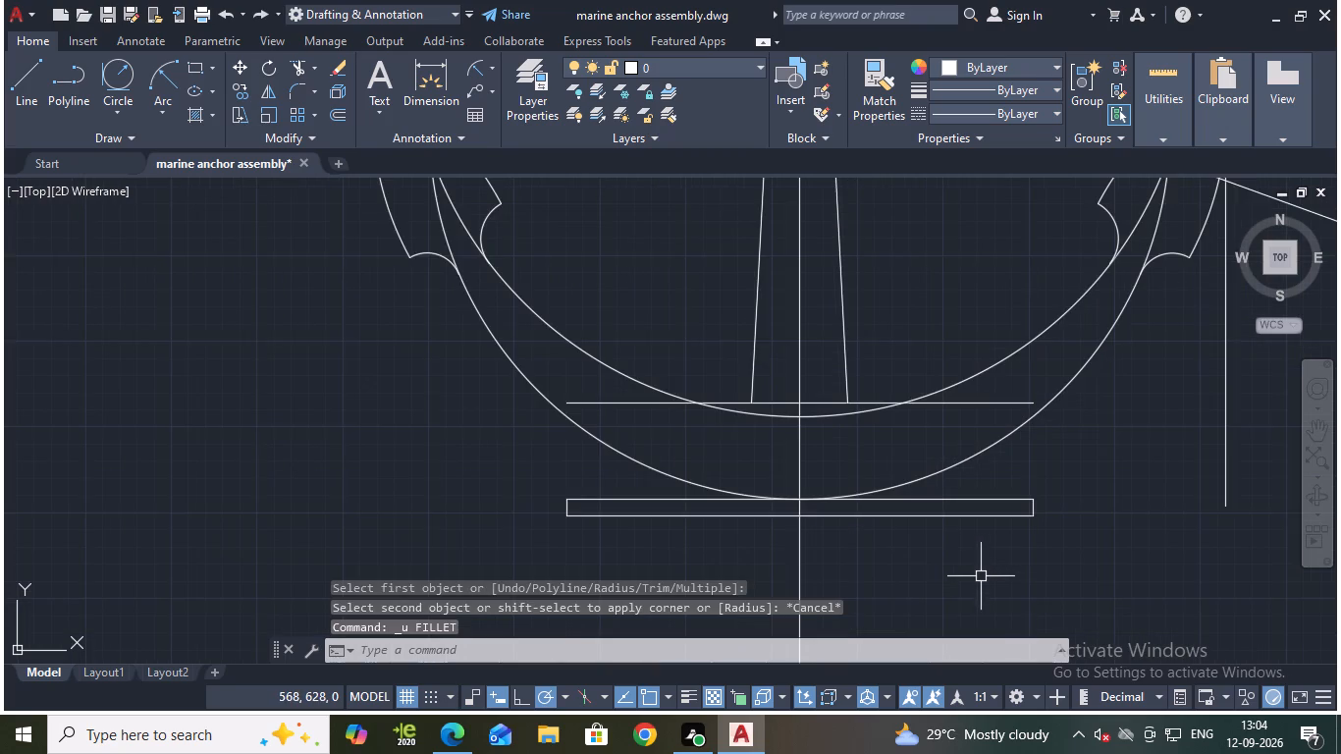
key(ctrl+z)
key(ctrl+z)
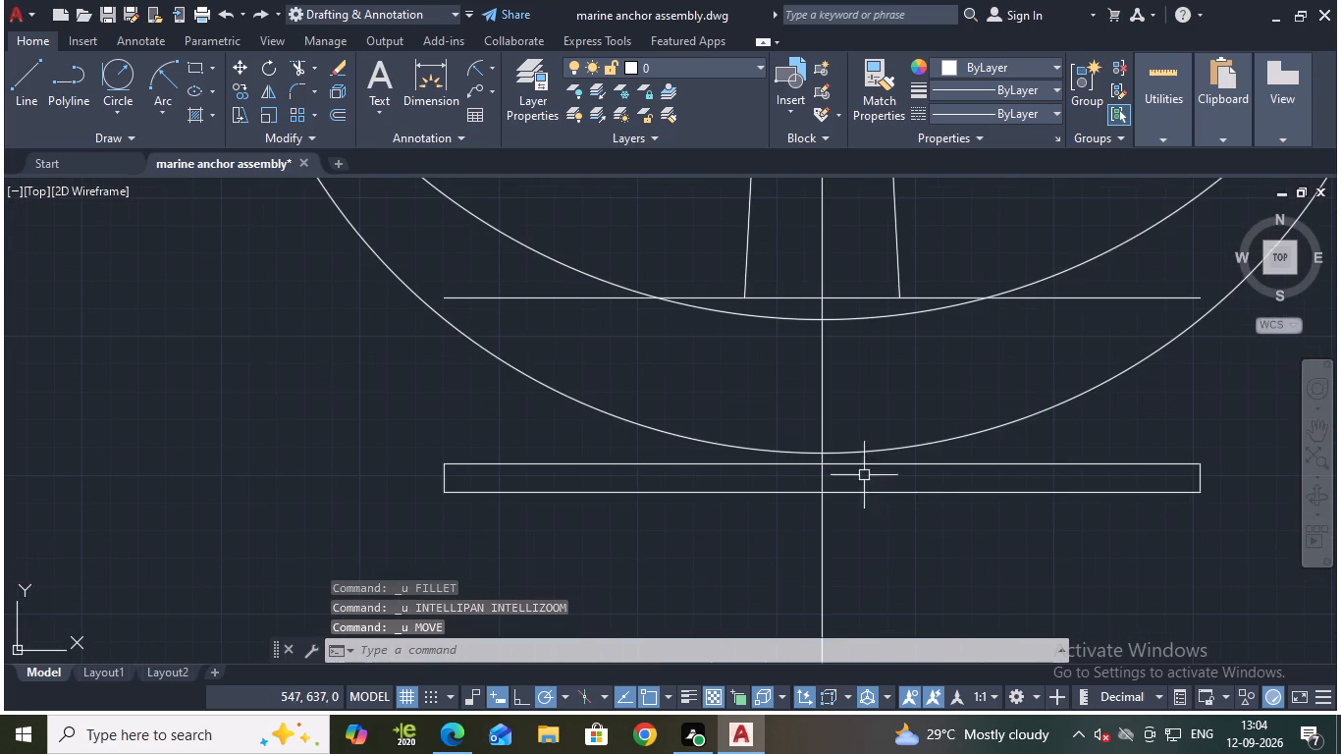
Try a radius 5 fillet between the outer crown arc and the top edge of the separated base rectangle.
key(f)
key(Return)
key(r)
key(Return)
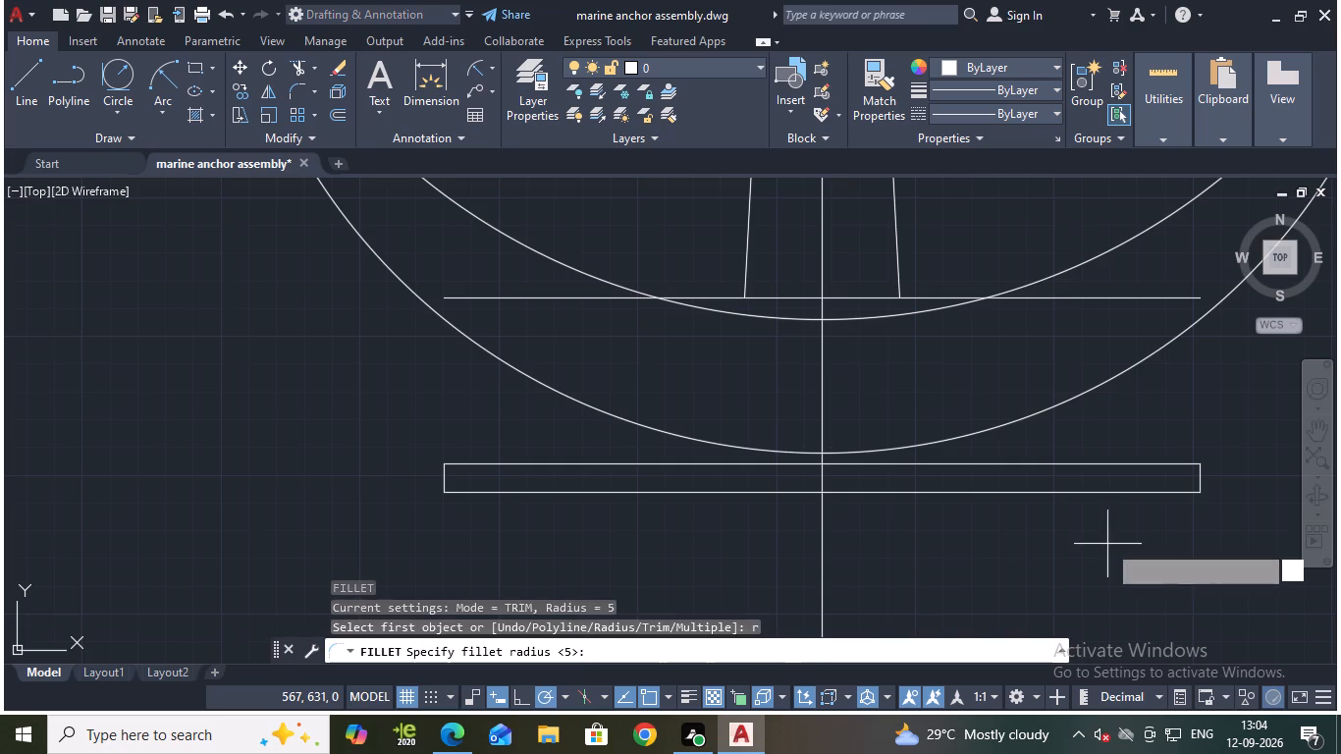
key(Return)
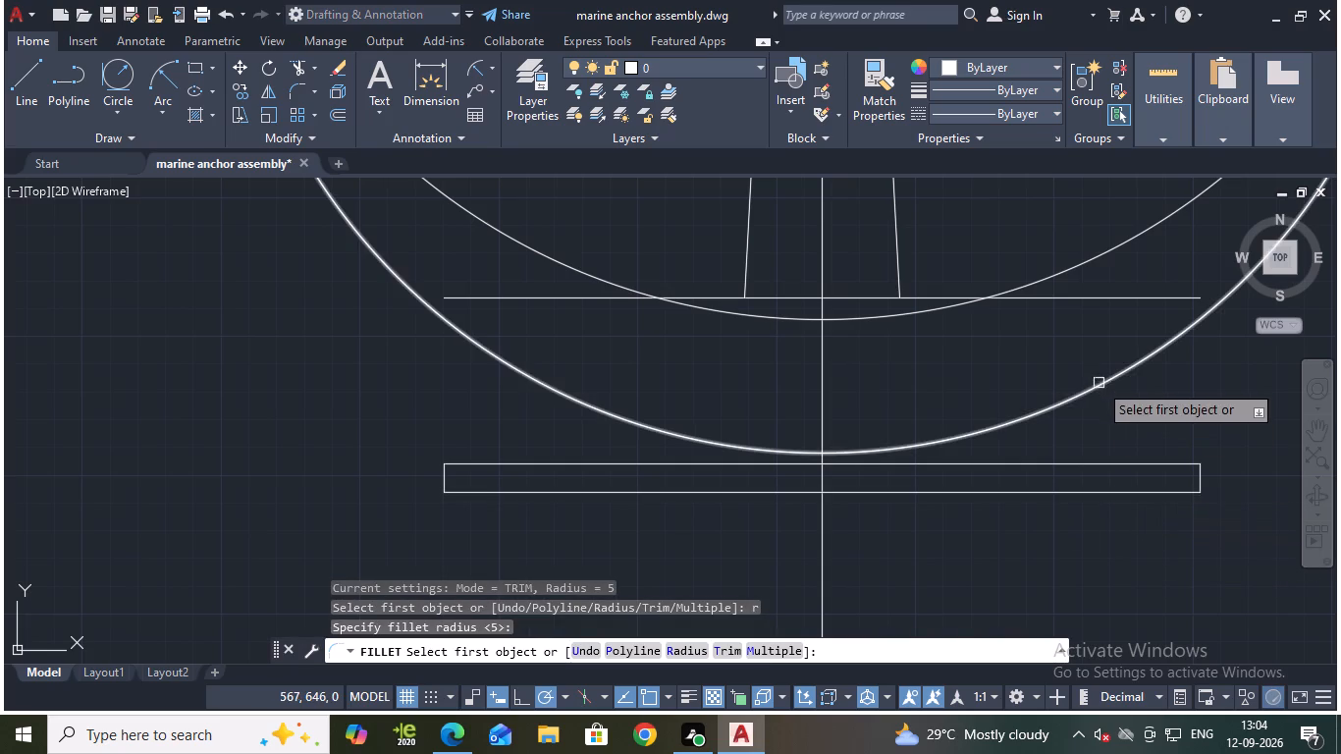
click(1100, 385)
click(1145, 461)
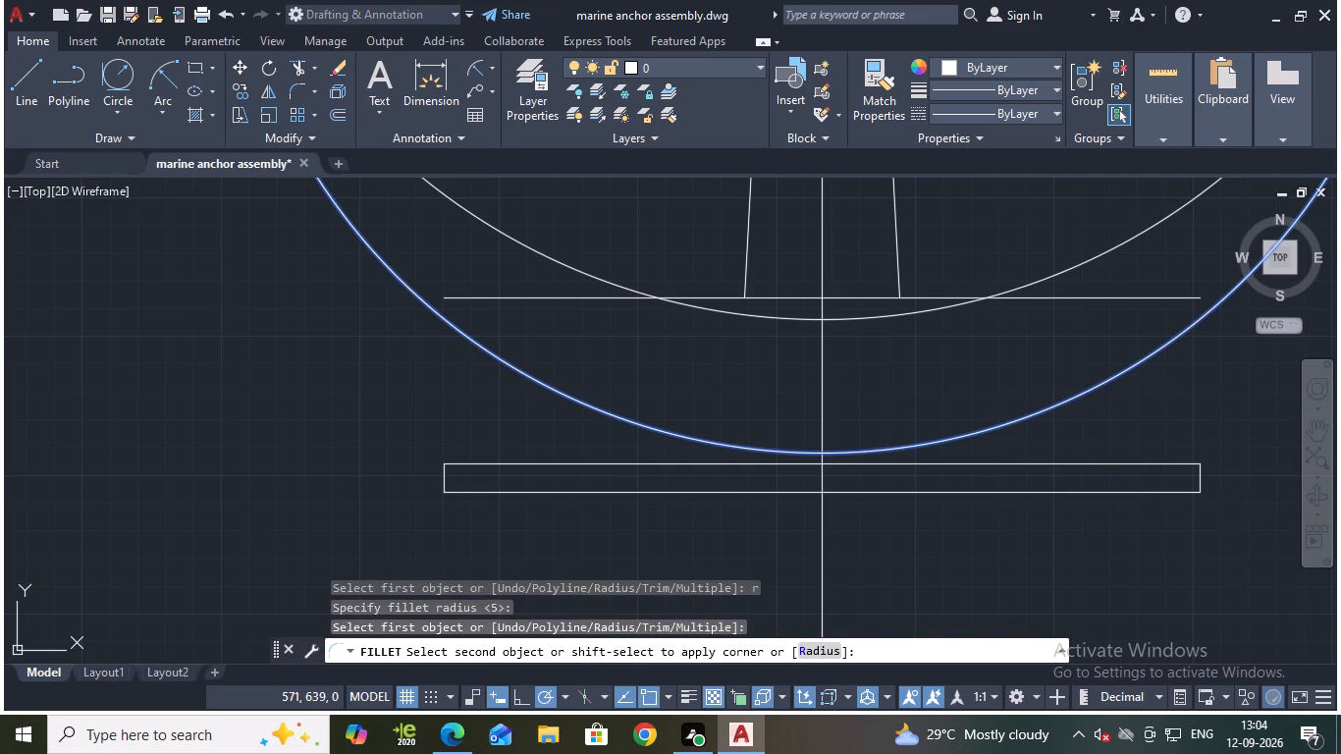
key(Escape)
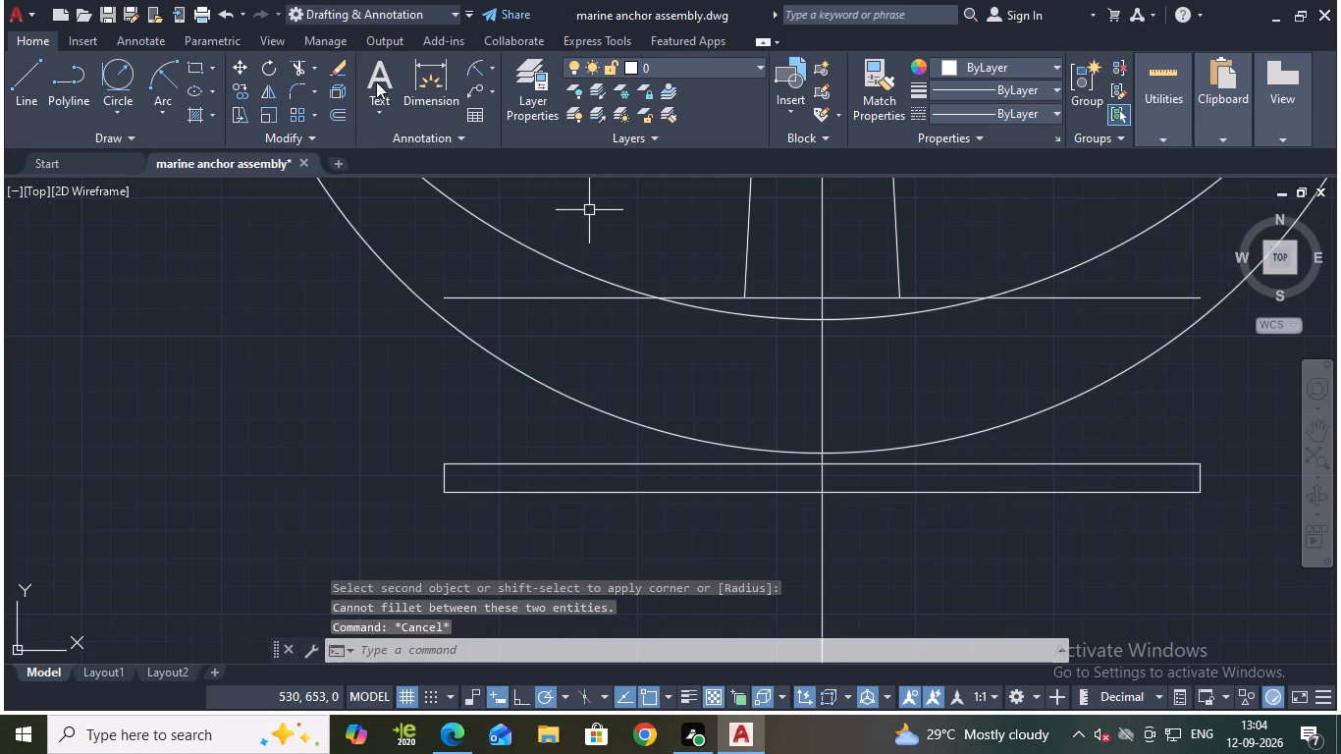
Move the base rectangle up by its top-edge midpoint to the lowest point of the outer crown arc.
click(945, 465)
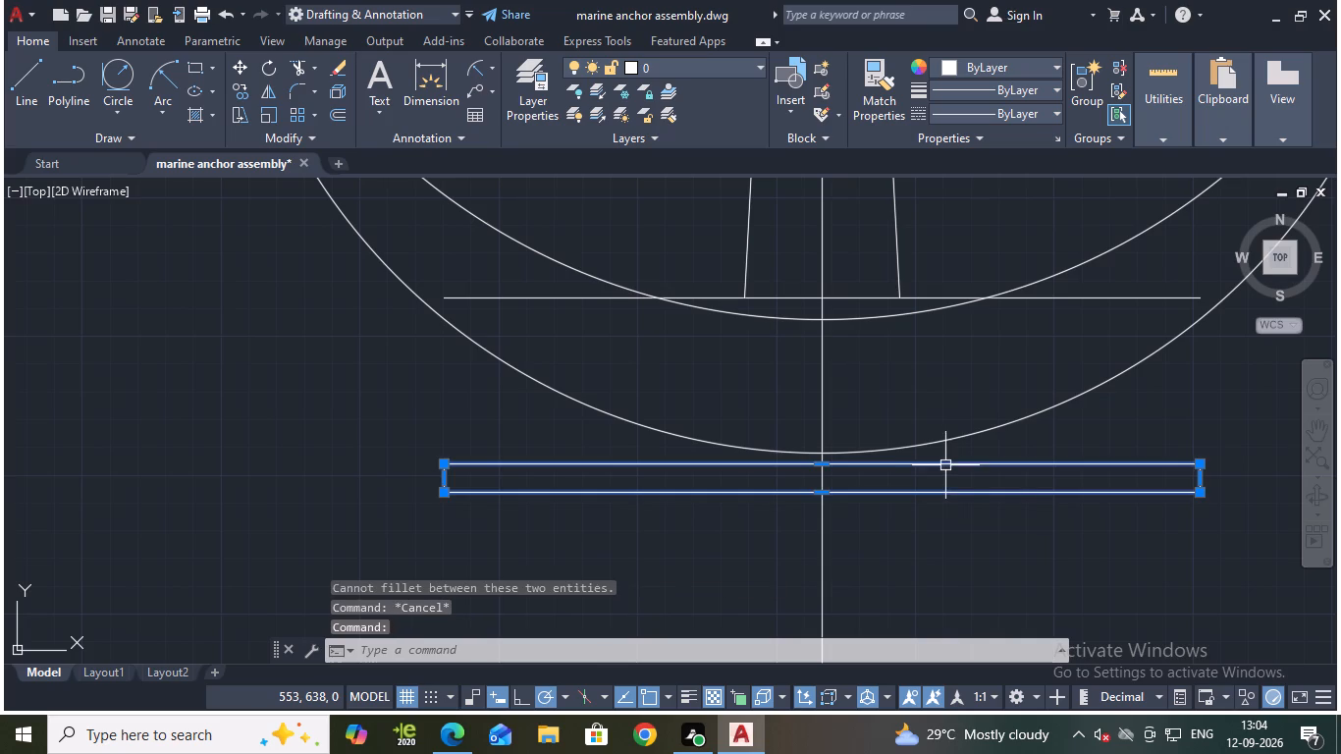
key(m)
key(Return)
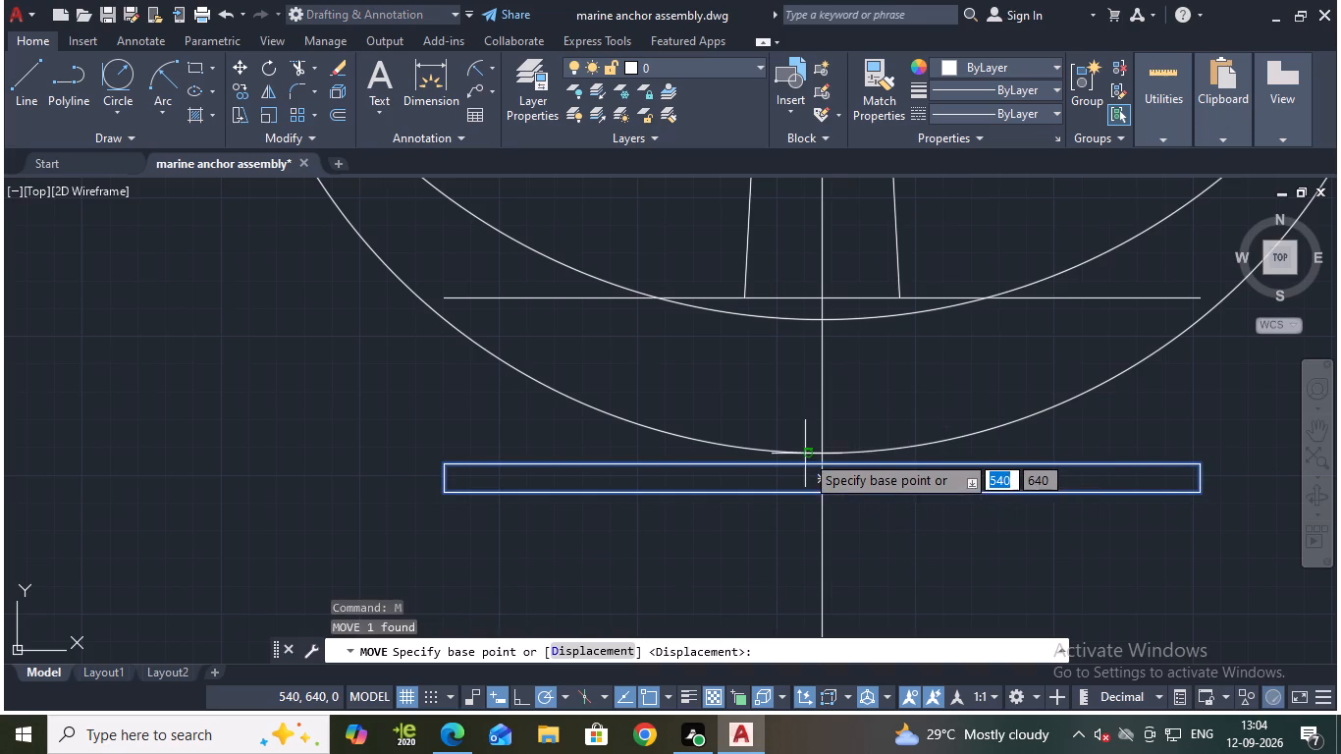
click(820, 466)
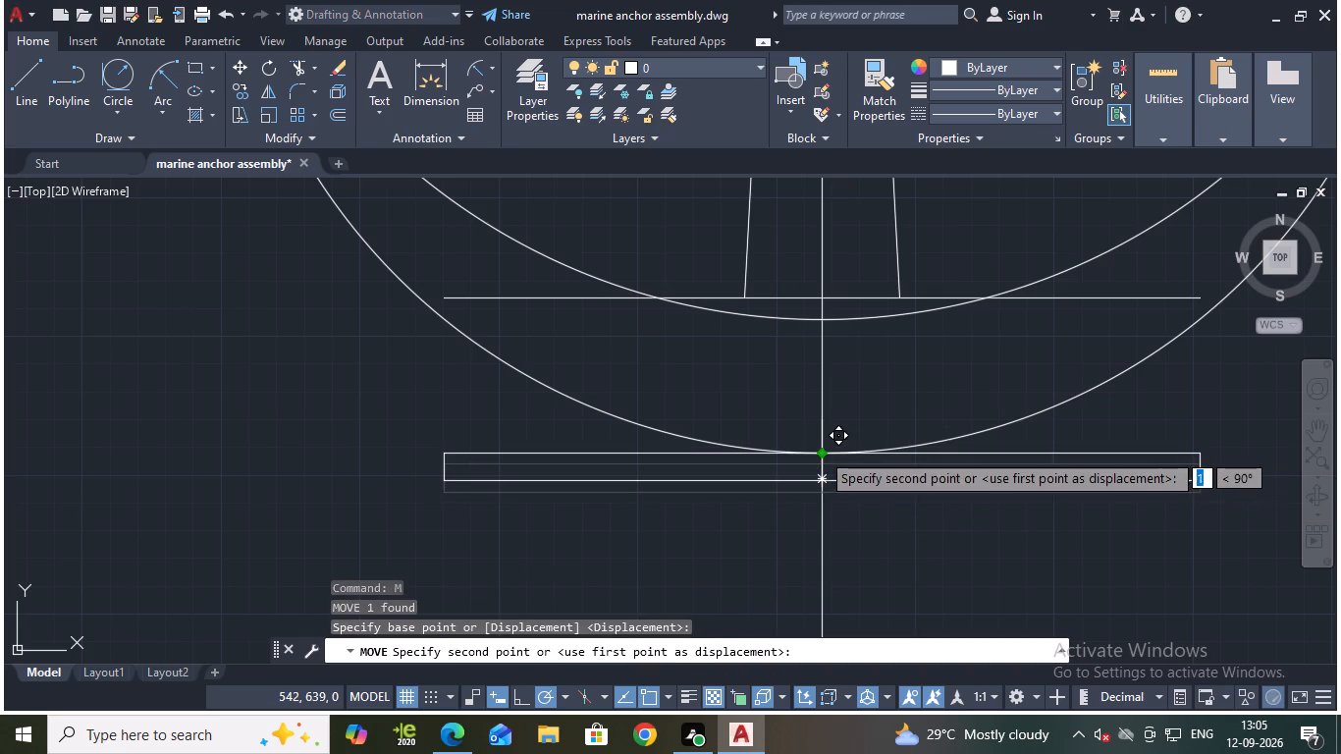
click(821, 452)
key(Escape)
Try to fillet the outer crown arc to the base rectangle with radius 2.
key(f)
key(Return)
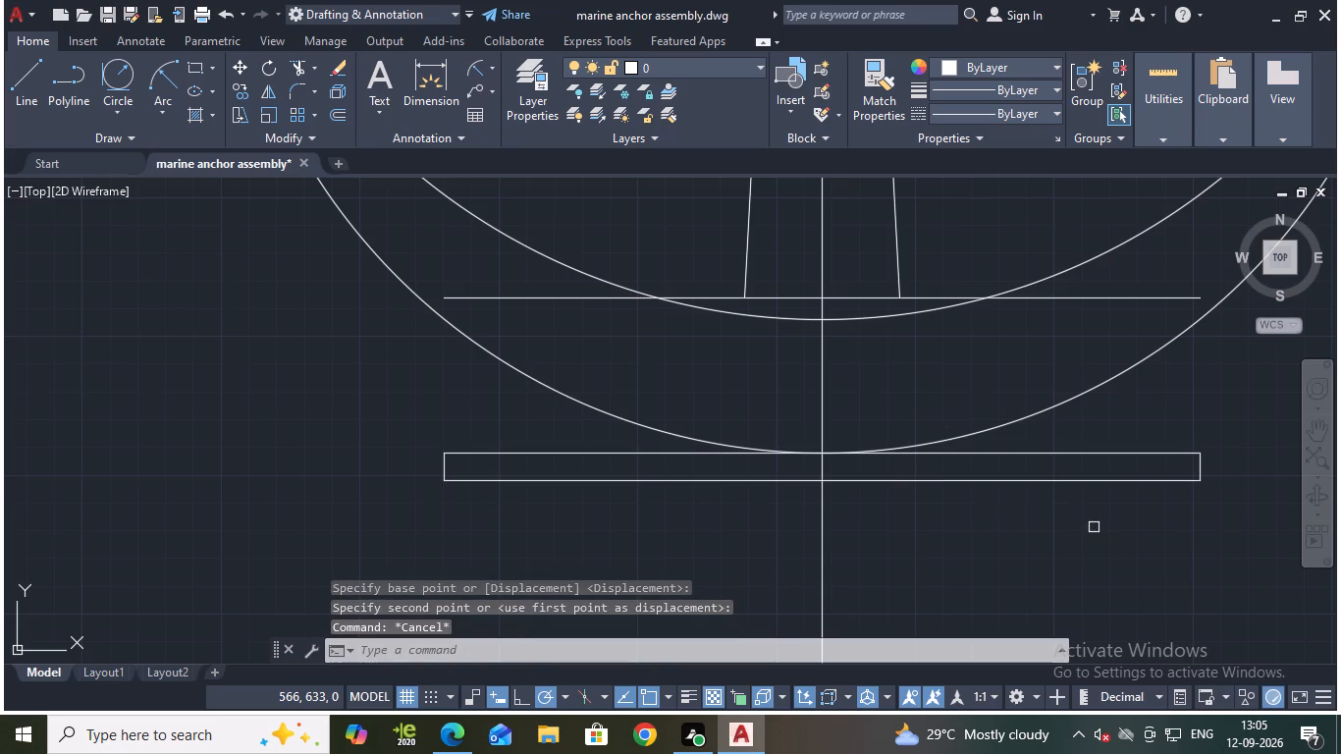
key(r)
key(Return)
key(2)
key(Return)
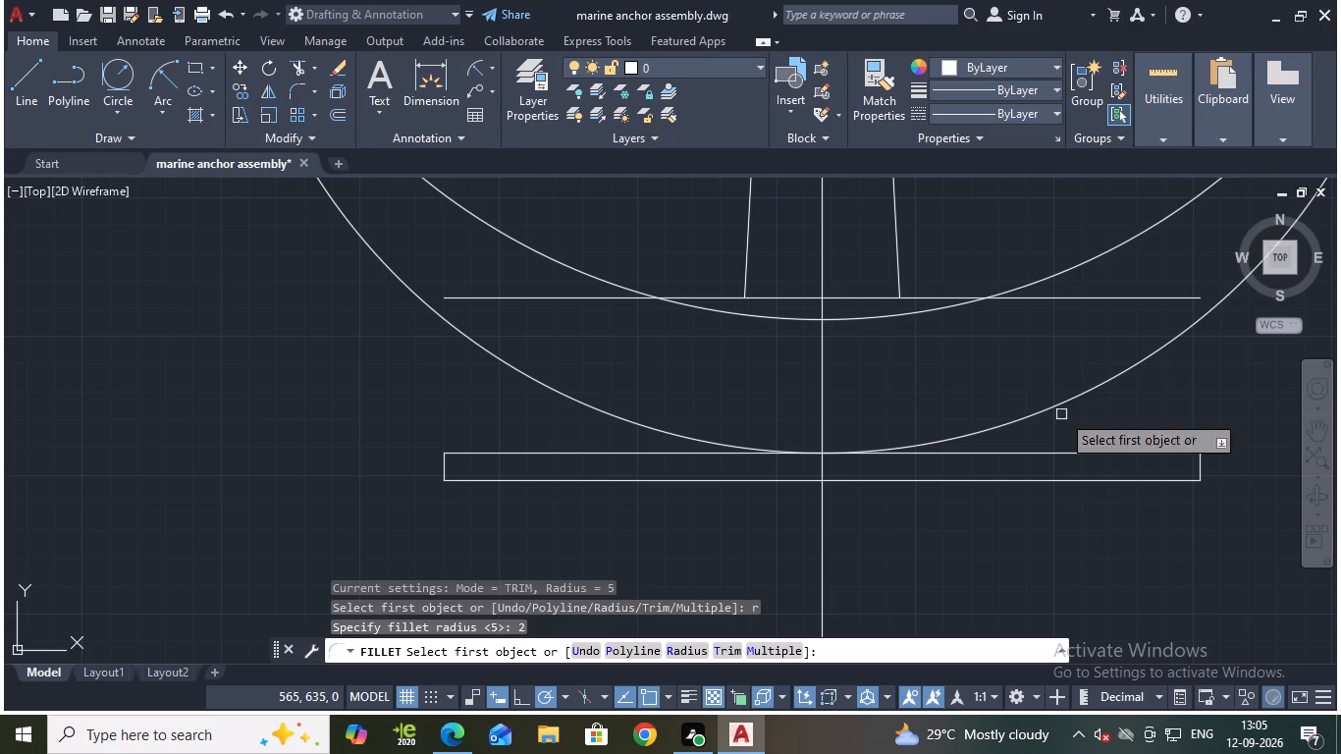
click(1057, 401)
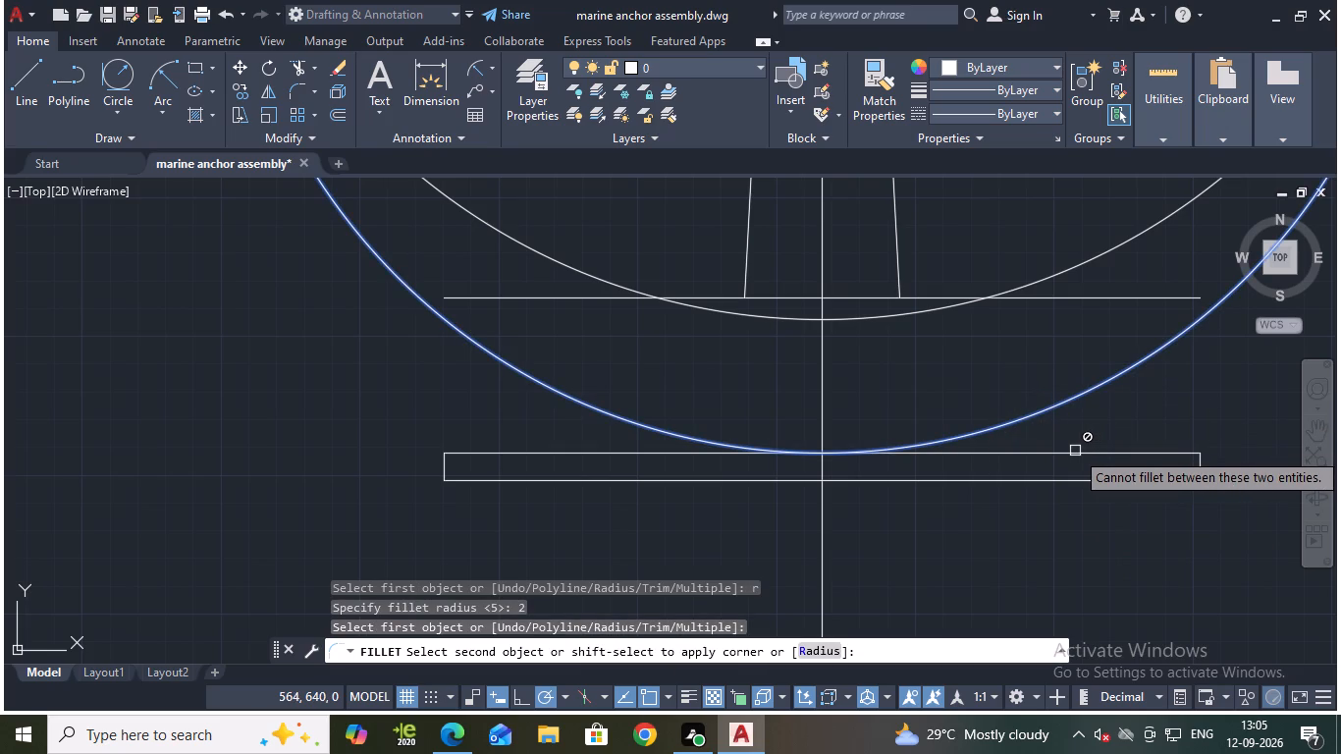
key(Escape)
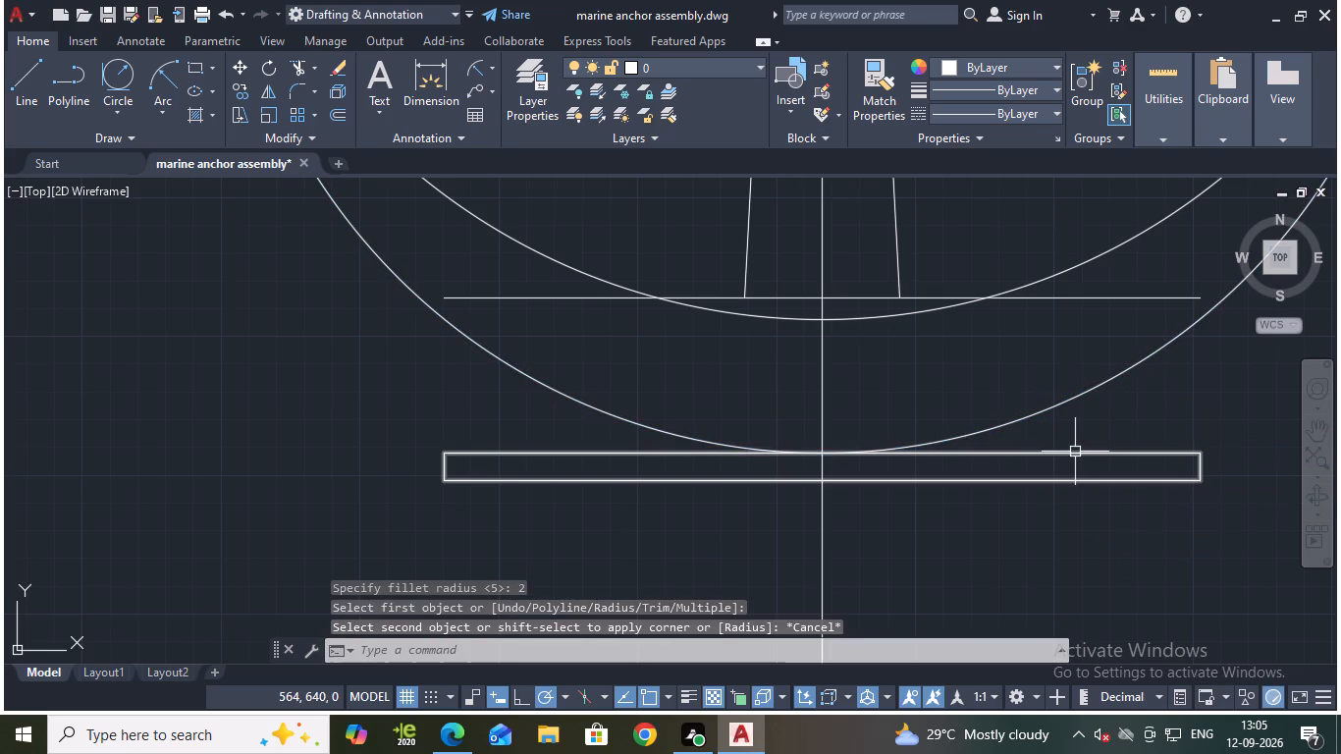
Draw two radius 5 circles tangent to the outer crown arc and the base rectangle's top edge, one on each side.
click(109, 65)
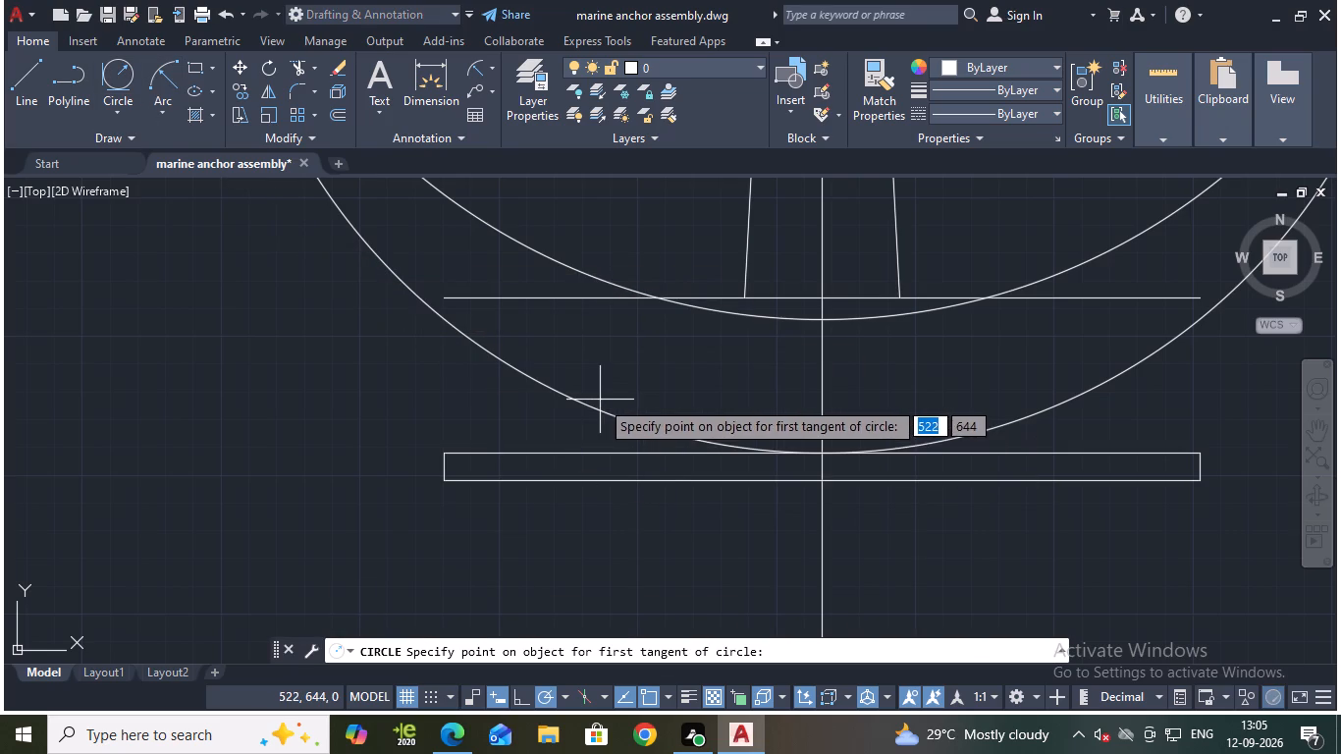
click(597, 409)
click(604, 457)
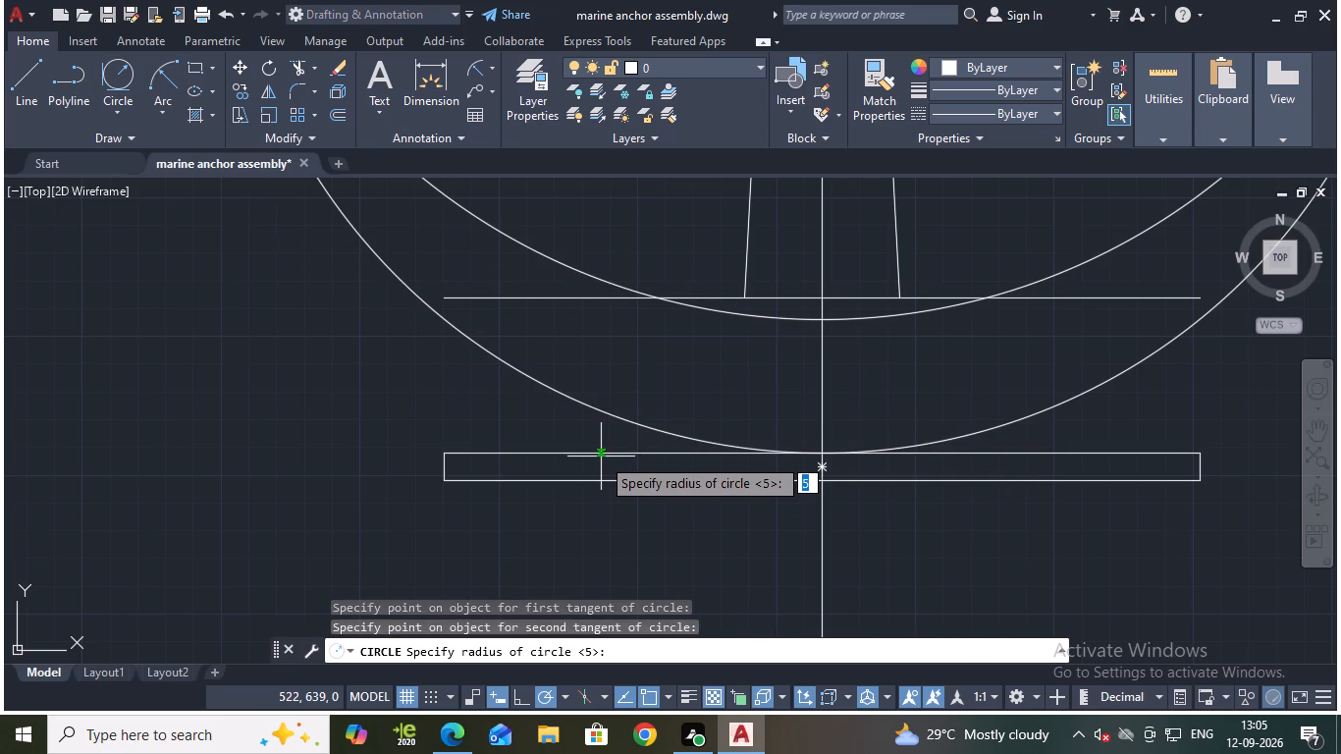
key(Return)
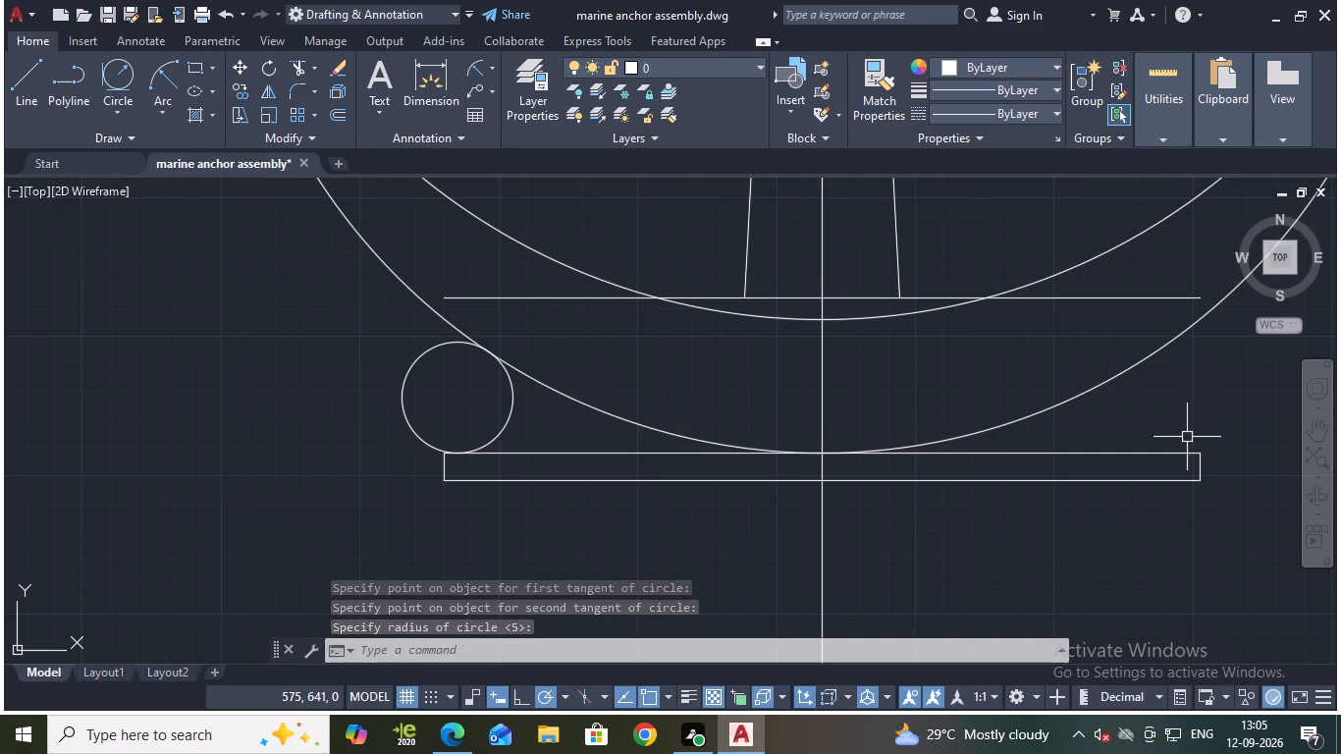
click(121, 88)
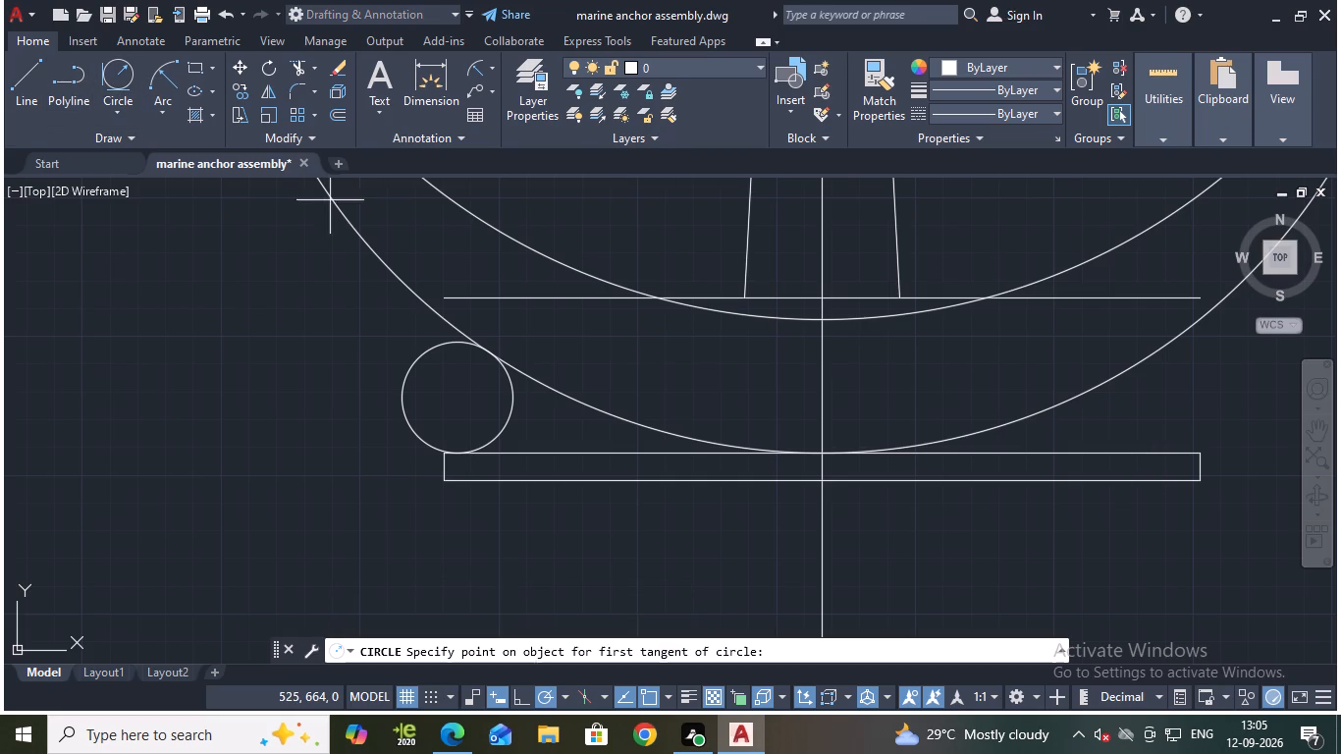
click(1128, 374)
click(1125, 451)
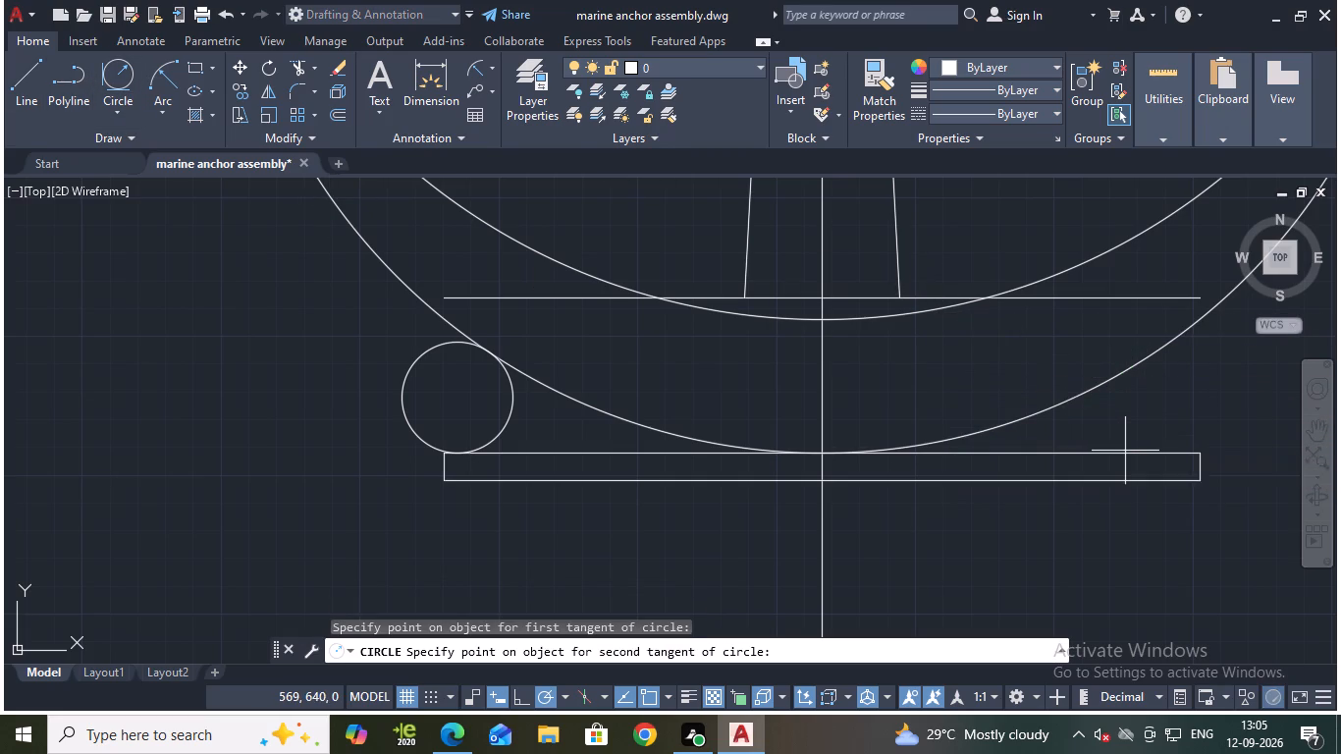
key(5)
key(Return)
key(Escape)
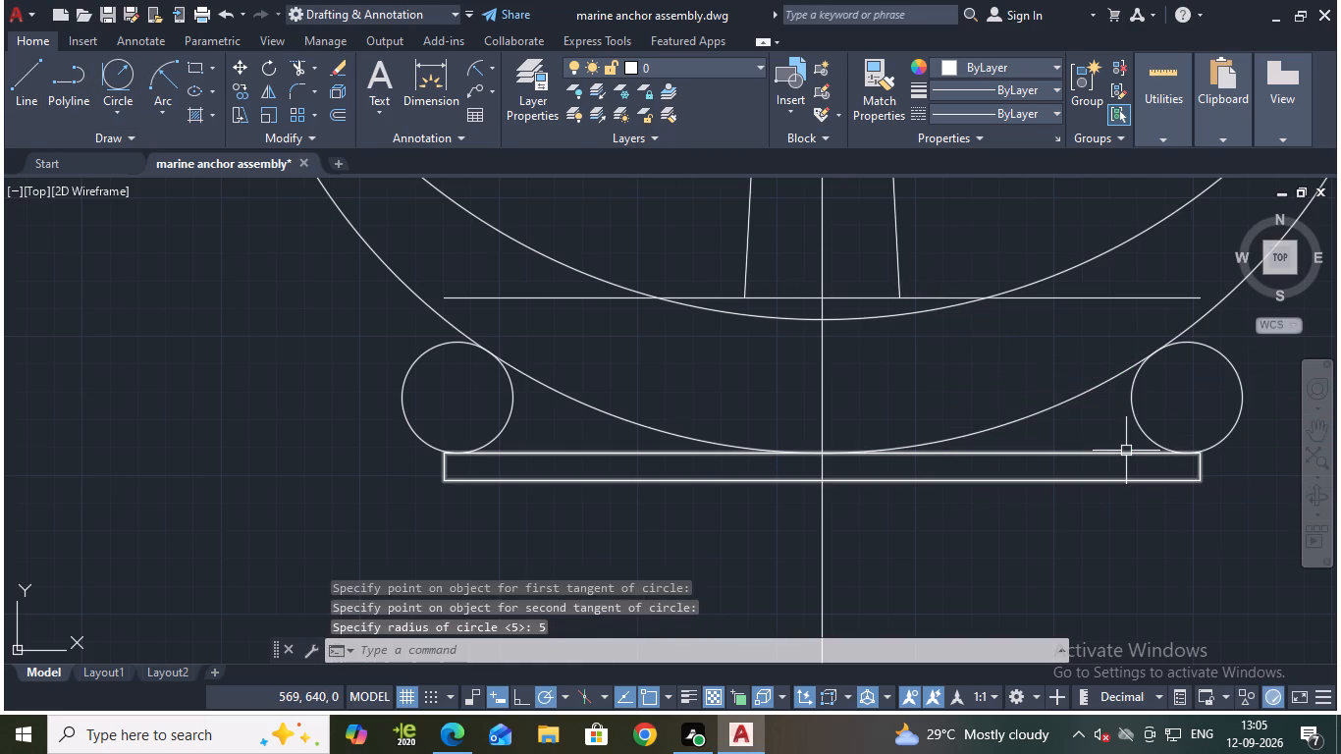
Trim the outward-facing portions of both tangent circles, leaving concave arcs between the crown and the base rectangle.
text(tr)
key(Return)
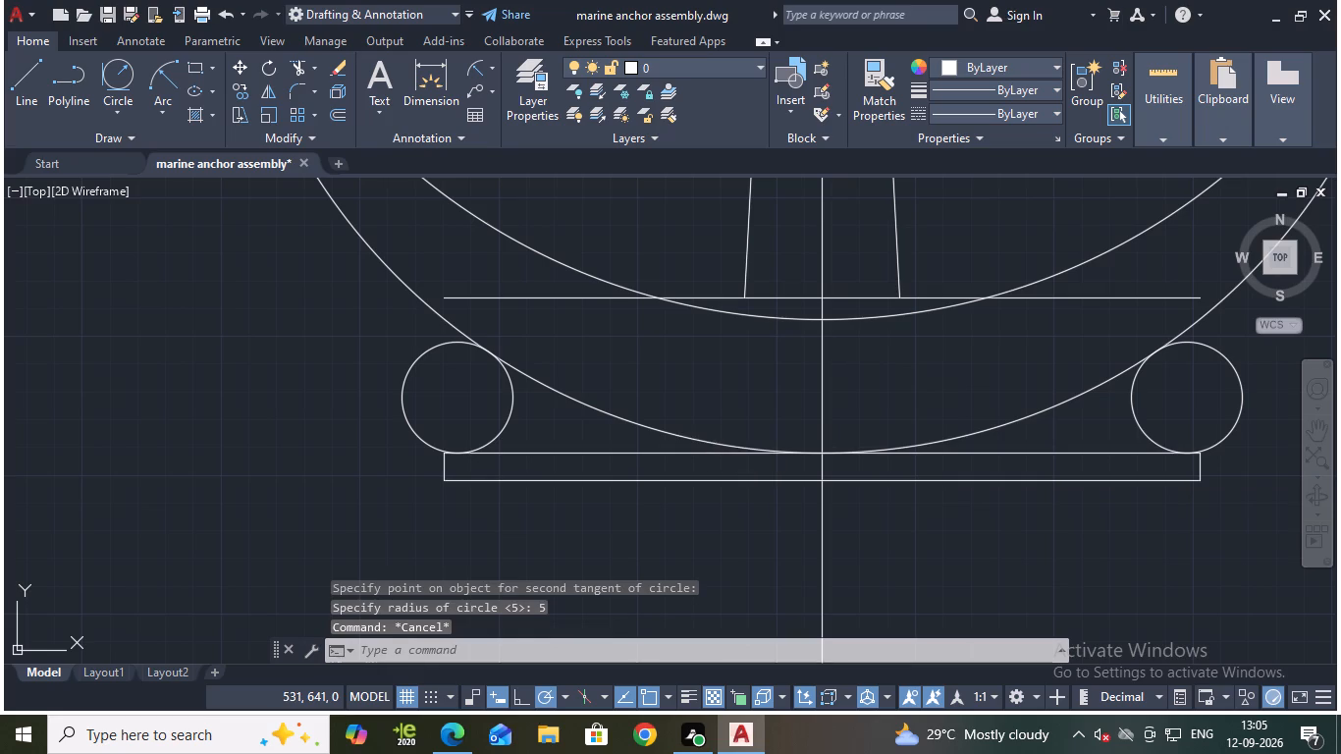
click(401, 400)
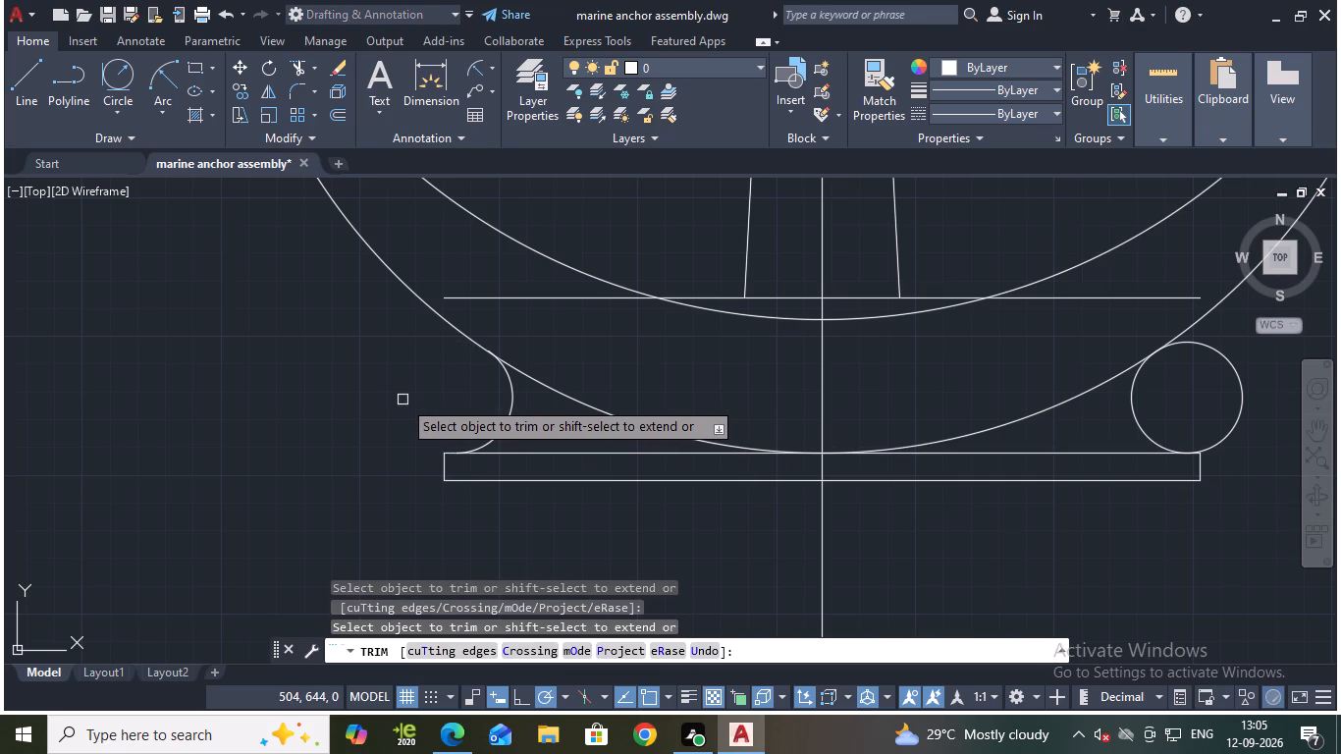
click(1233, 365)
scroll(1008, 539, down, 2)
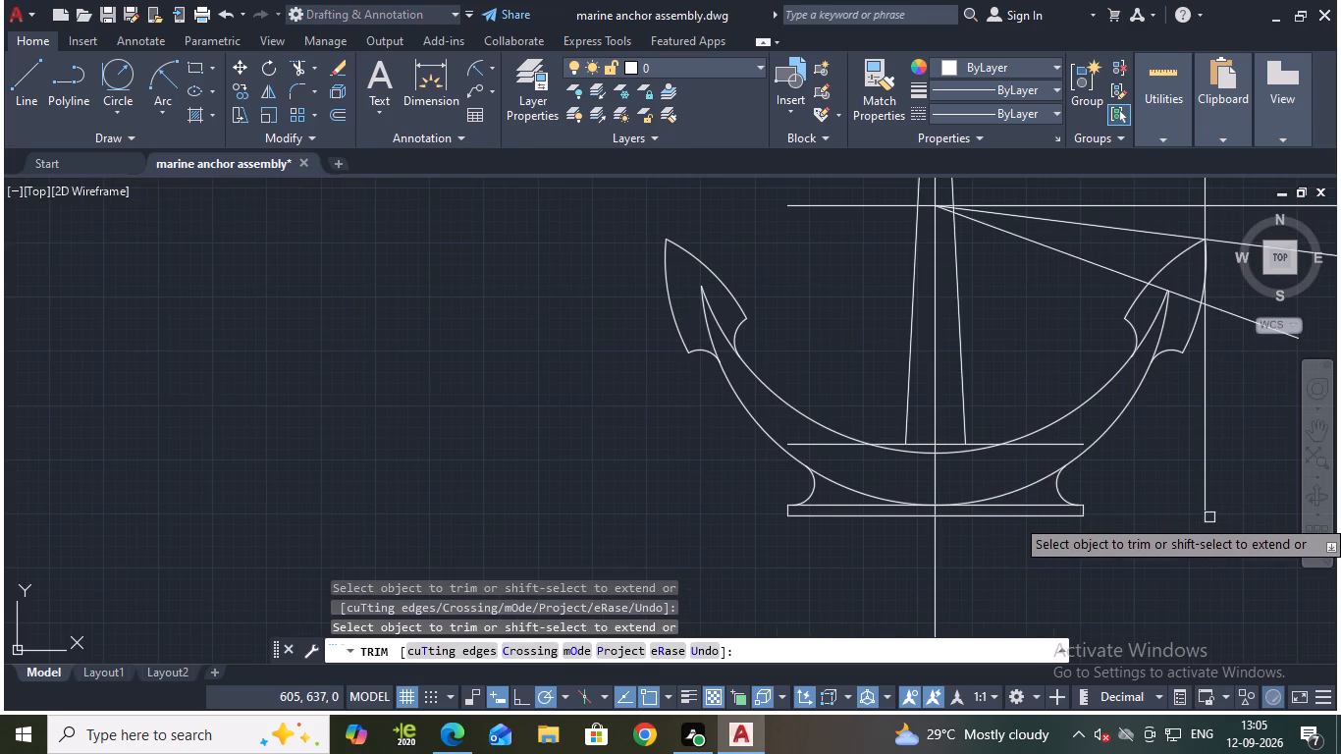
middle_drag(1209, 517, 1071, 532)
key(Escape)
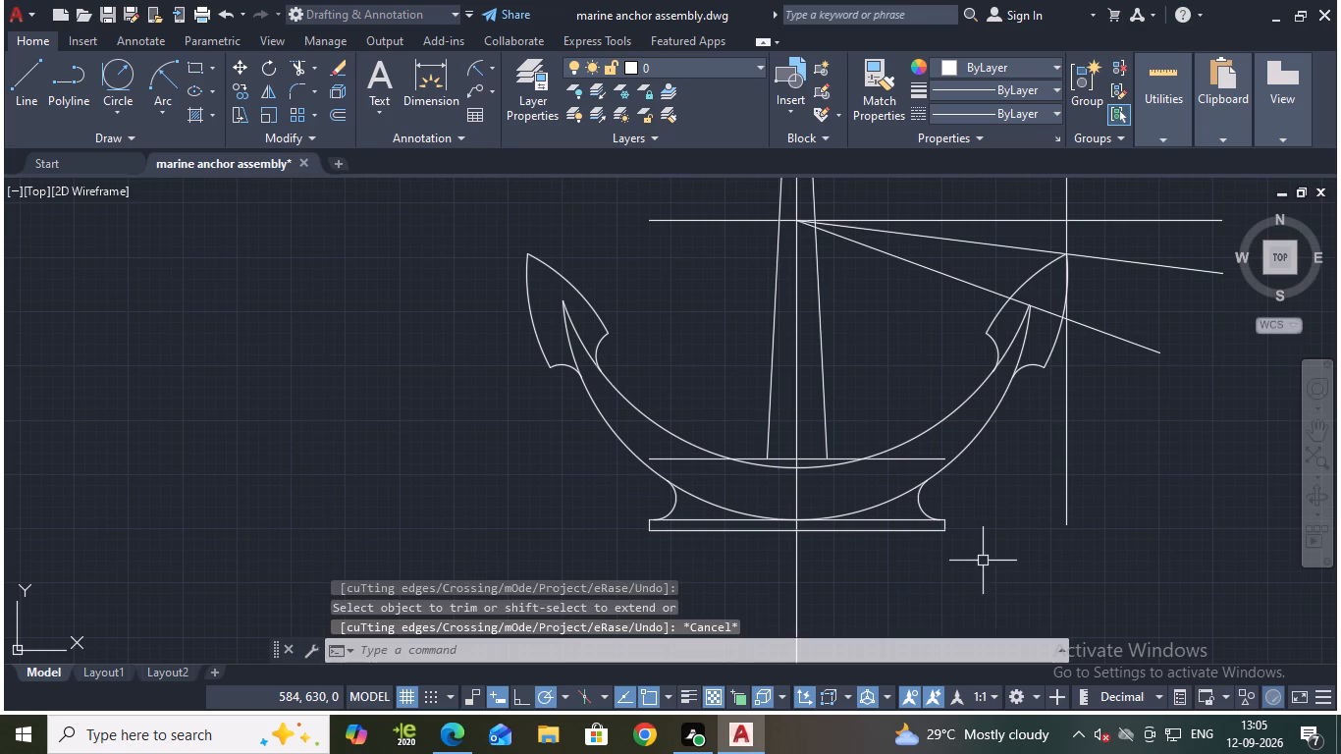
Explode the base rectangle polyline below the crown into separate lines.
scroll(815, 556, up, 1)
middle_drag(893, 547, 930, 521)
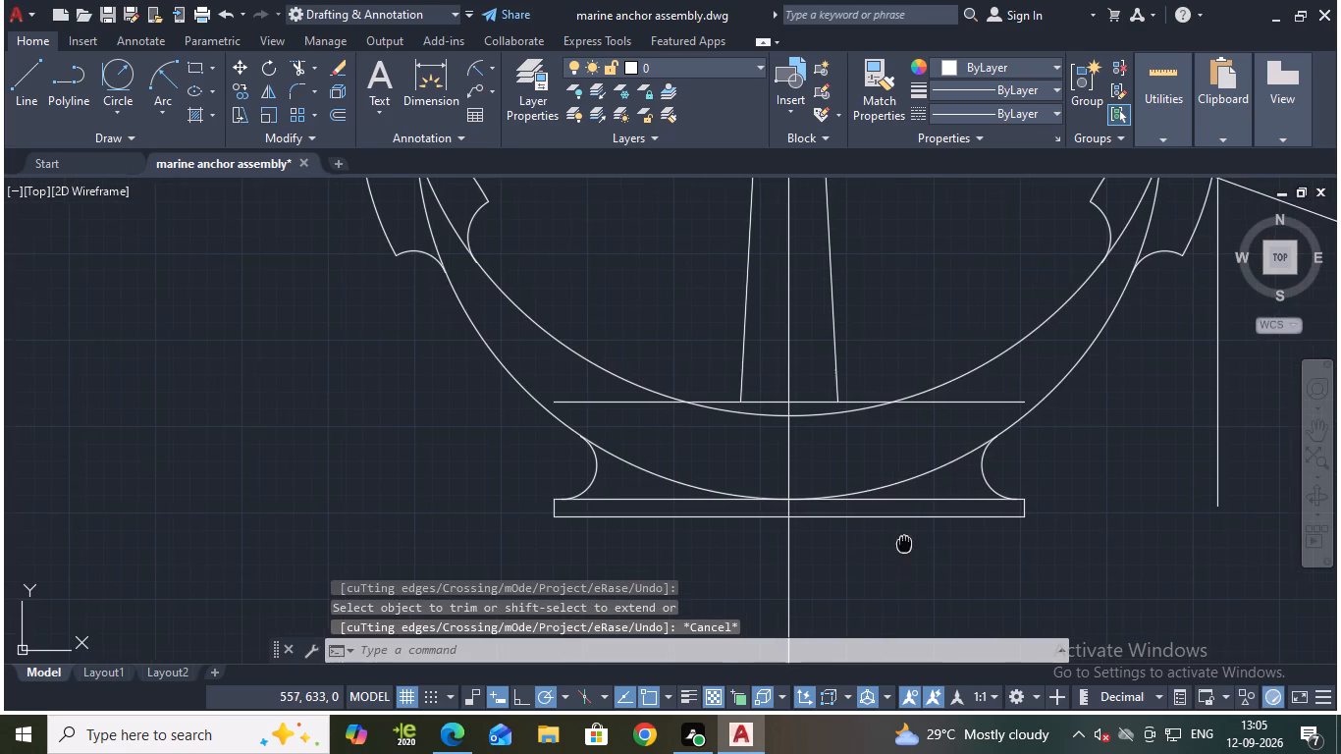
middle_drag(930, 521, 932, 514)
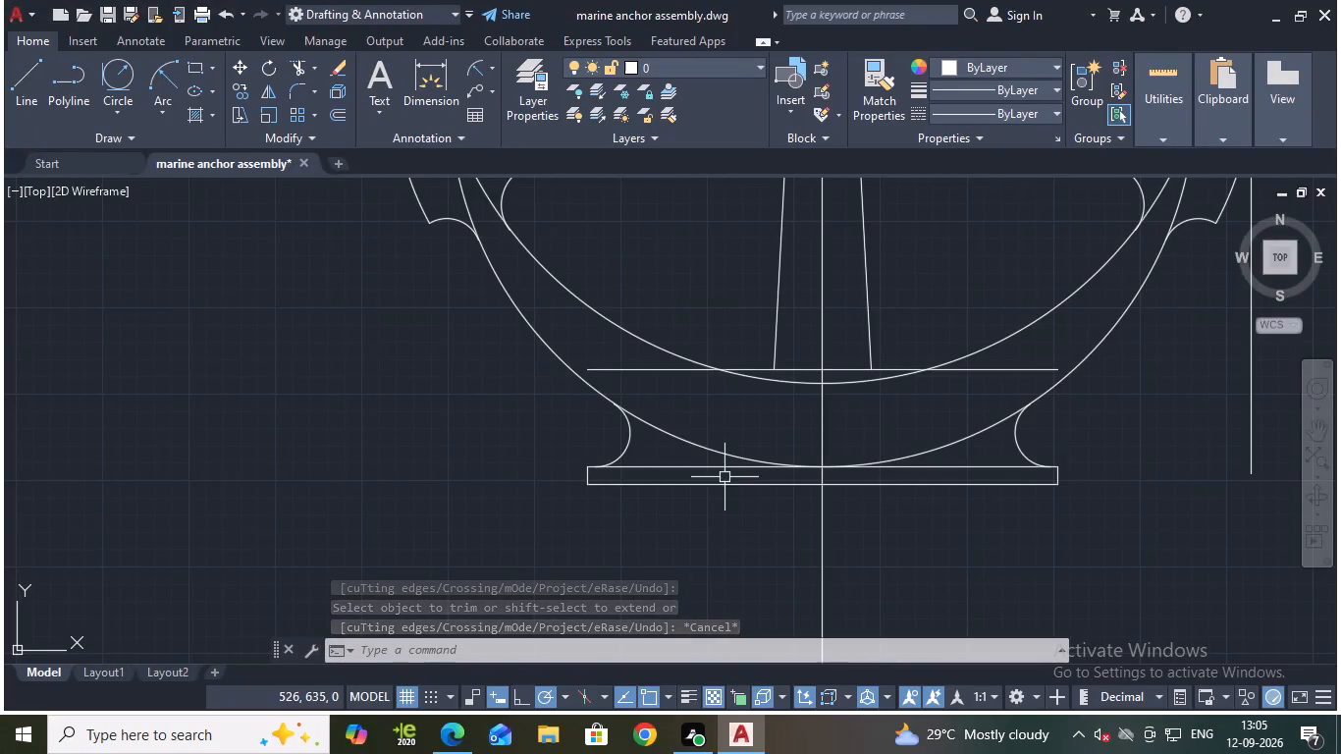
click(18, 85)
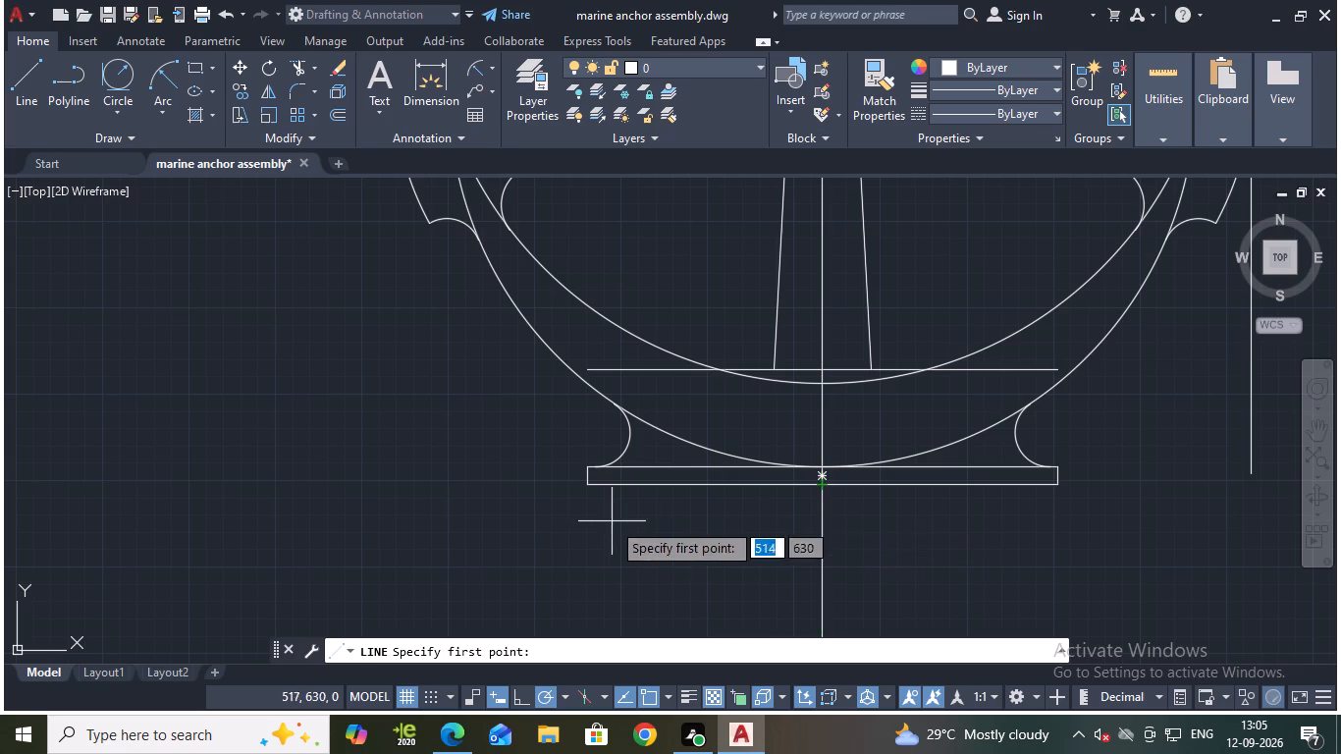
key(Escape)
click(647, 484)
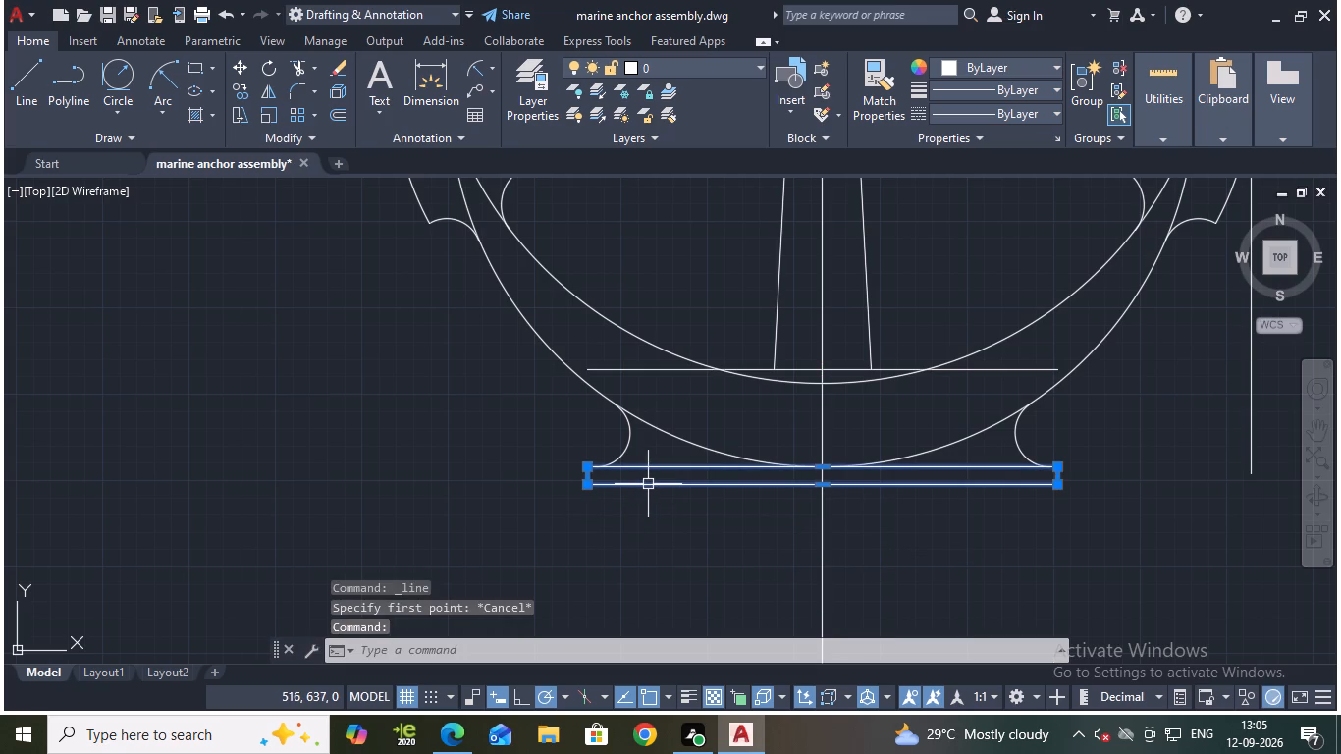
text(ex)
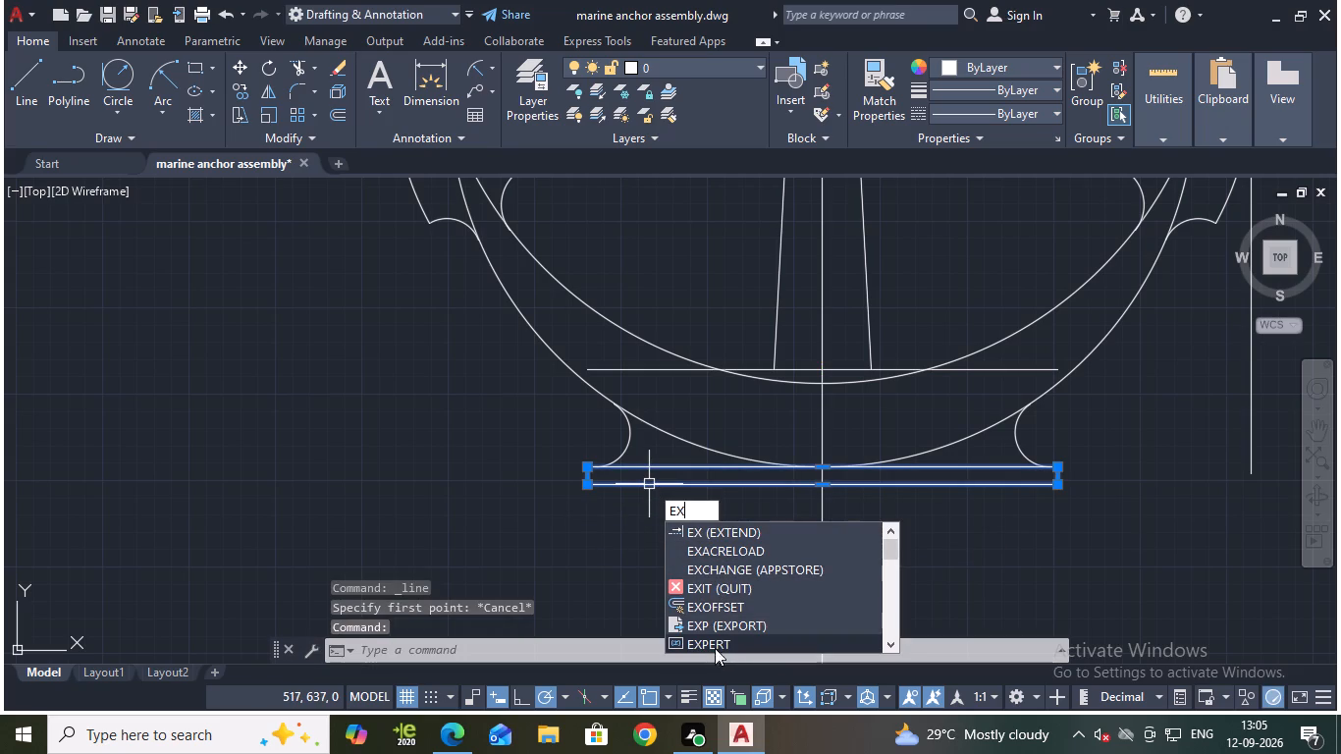
scroll(712, 617, down, 2)
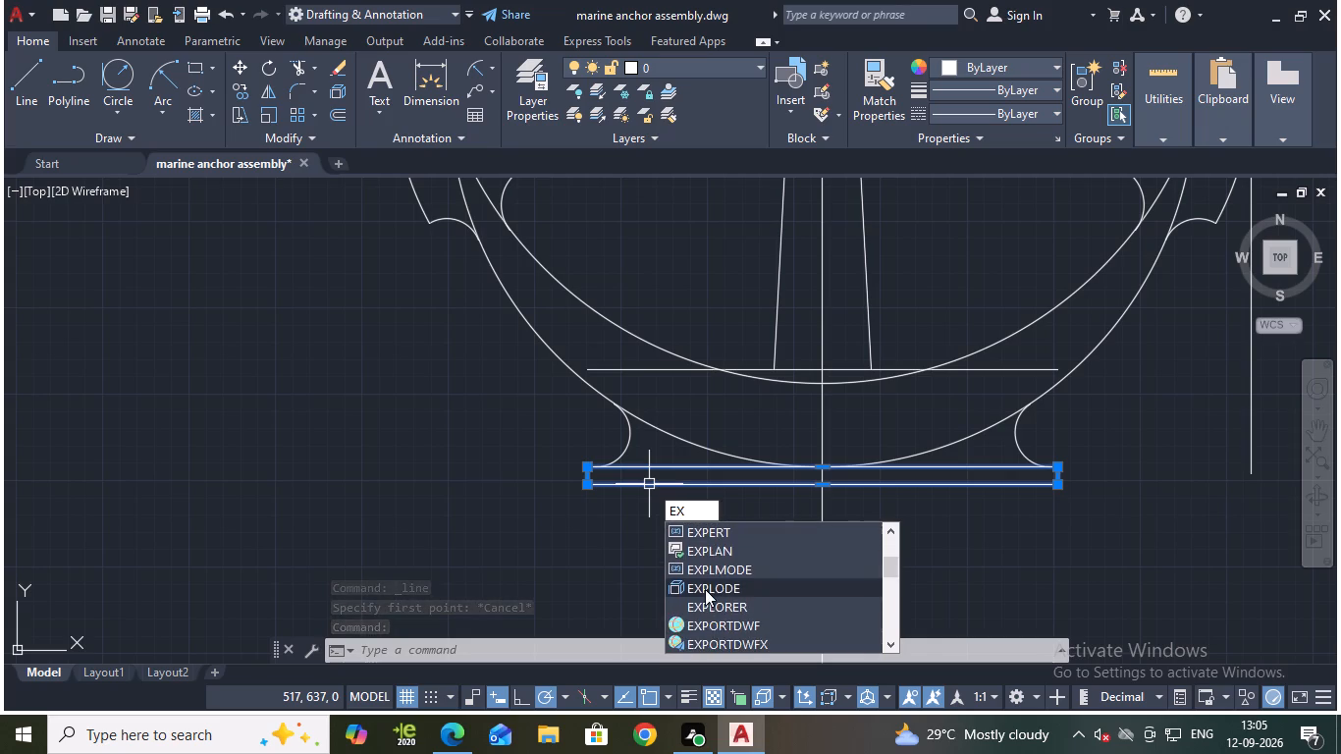
click(705, 589)
Offset the base rectangle's bottom edge 3 units downward.
click(701, 484)
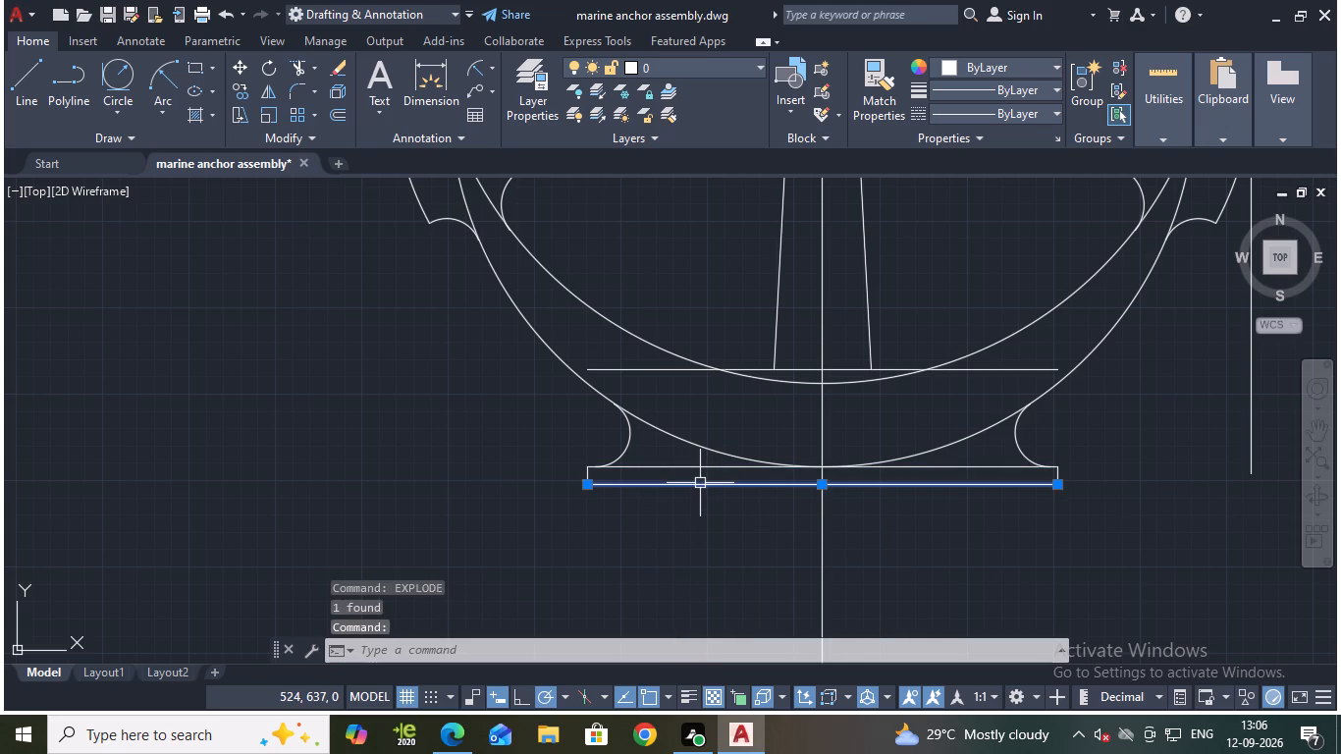
key(o)
key(Return)
key(Return)
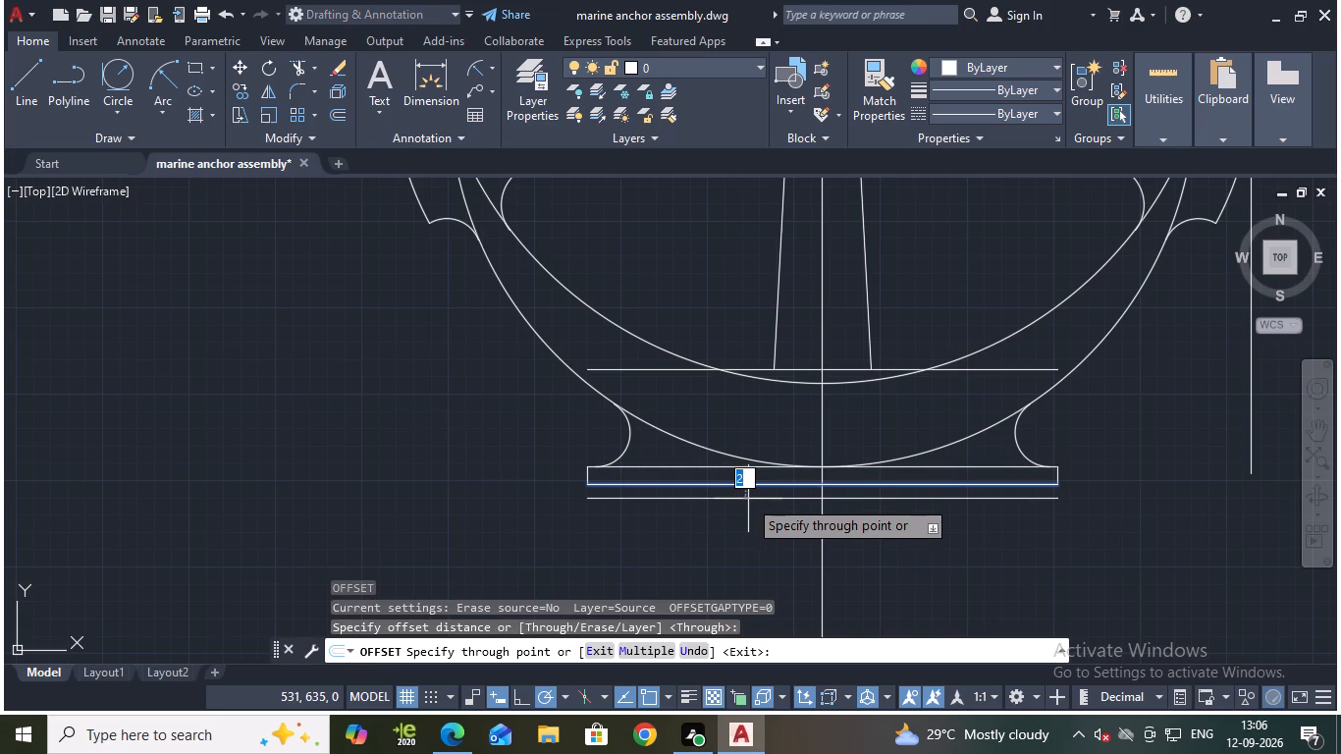
key(3)
key(Return)
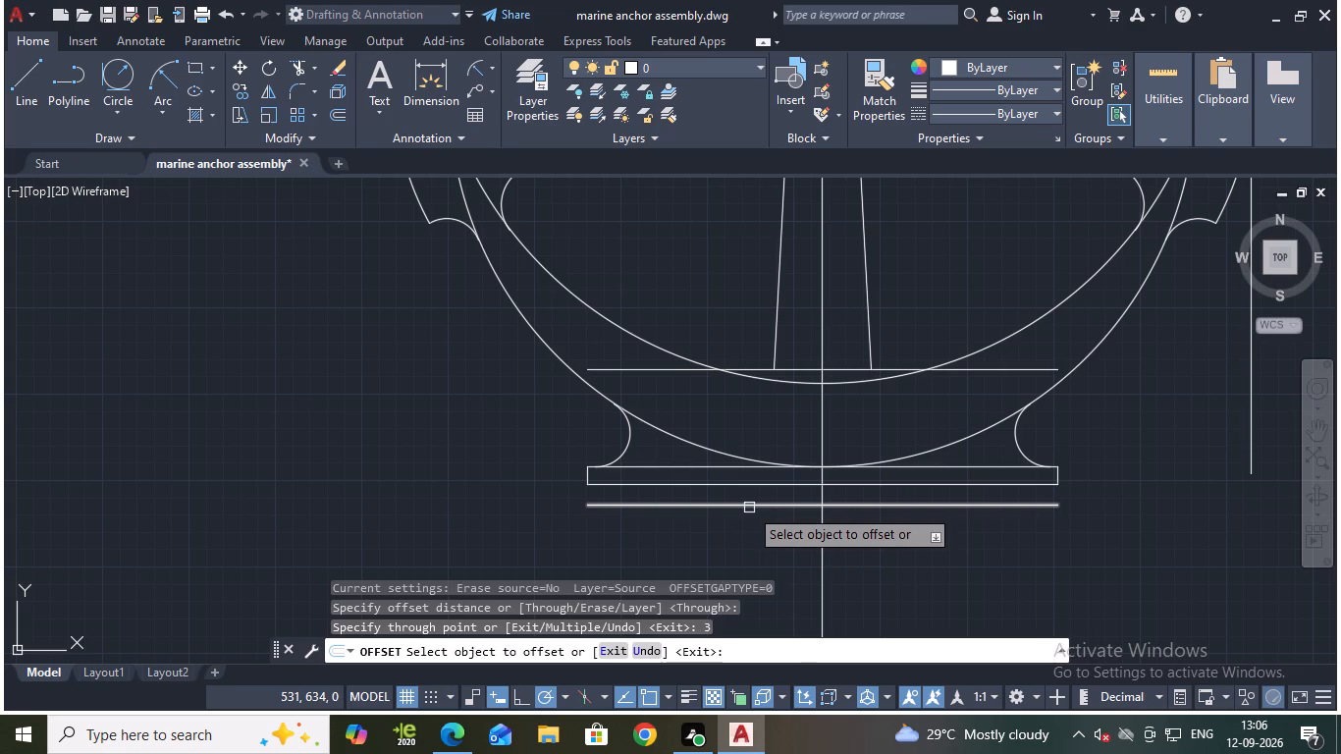
key(Escape)
click(824, 531)
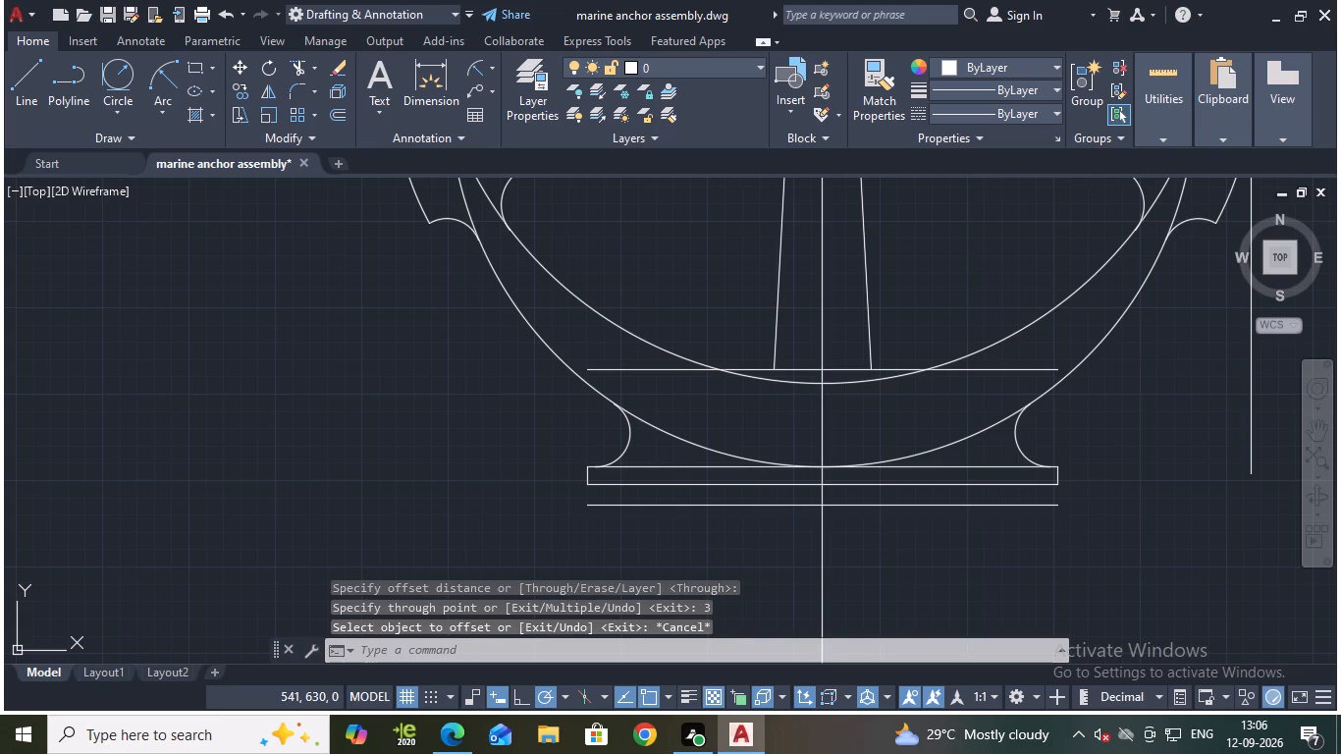
key(Escape)
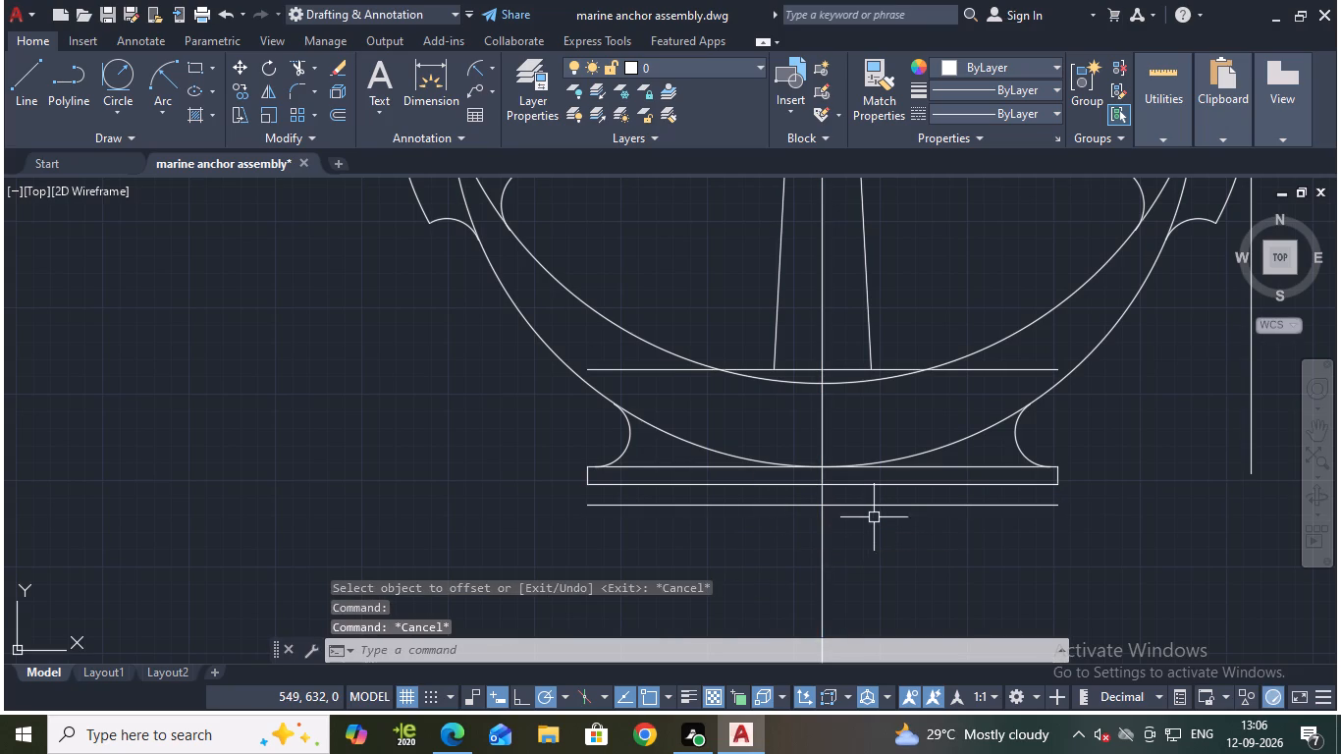
Offset the anchor's vertical centerline 20 units to each side.
key(o)
key(Return)
key(Return)
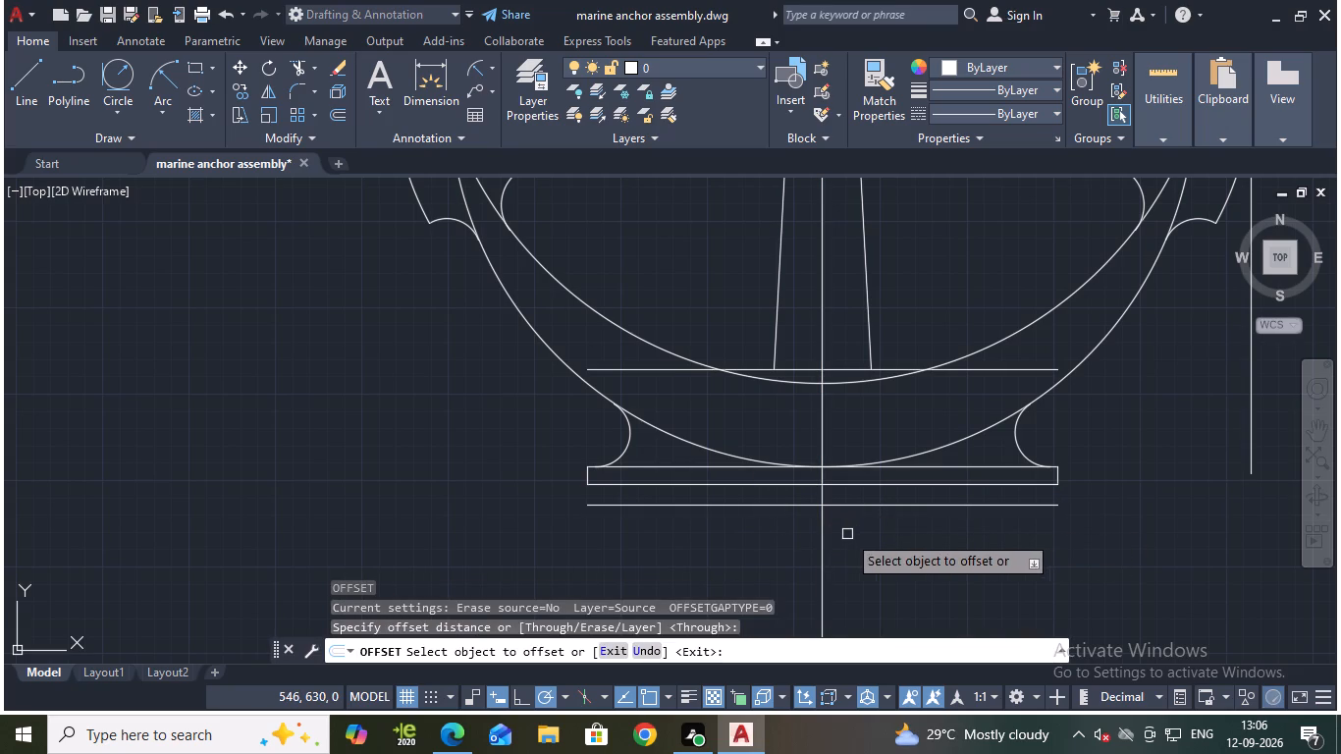
click(823, 552)
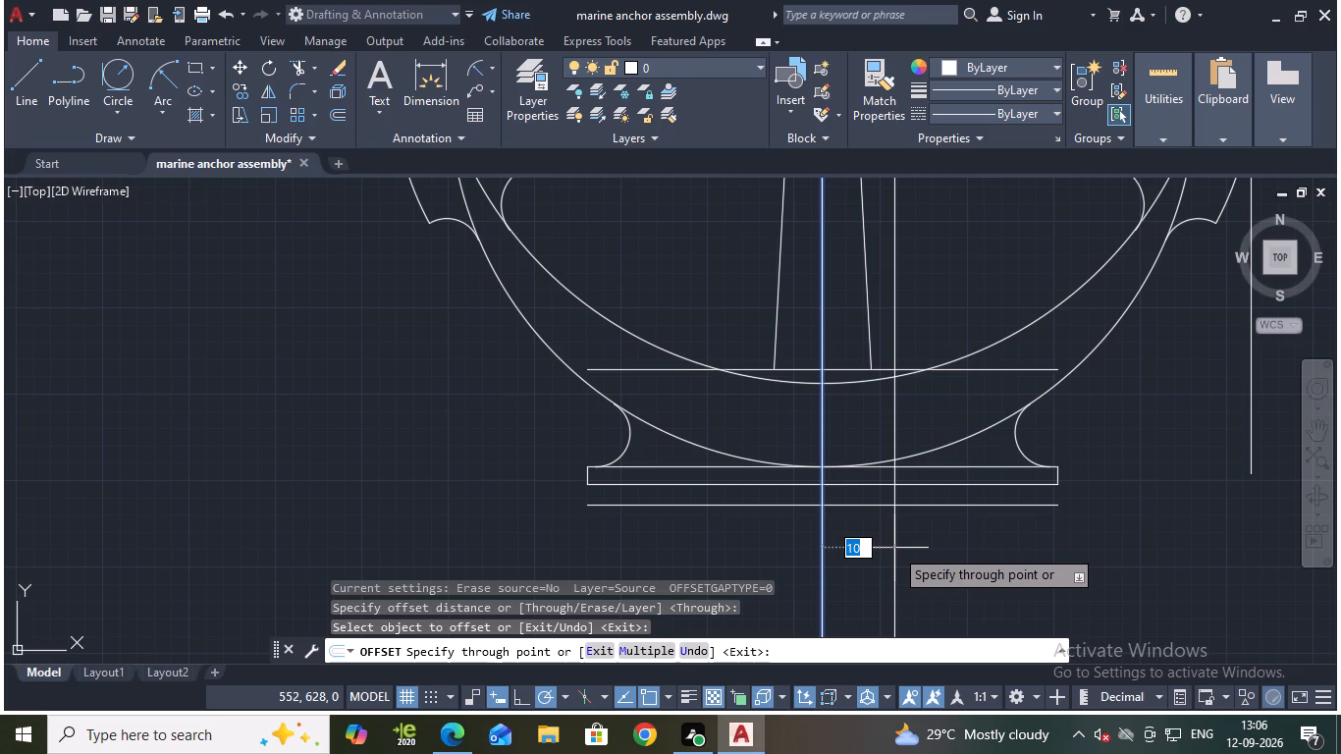
text(20)
key(Return)
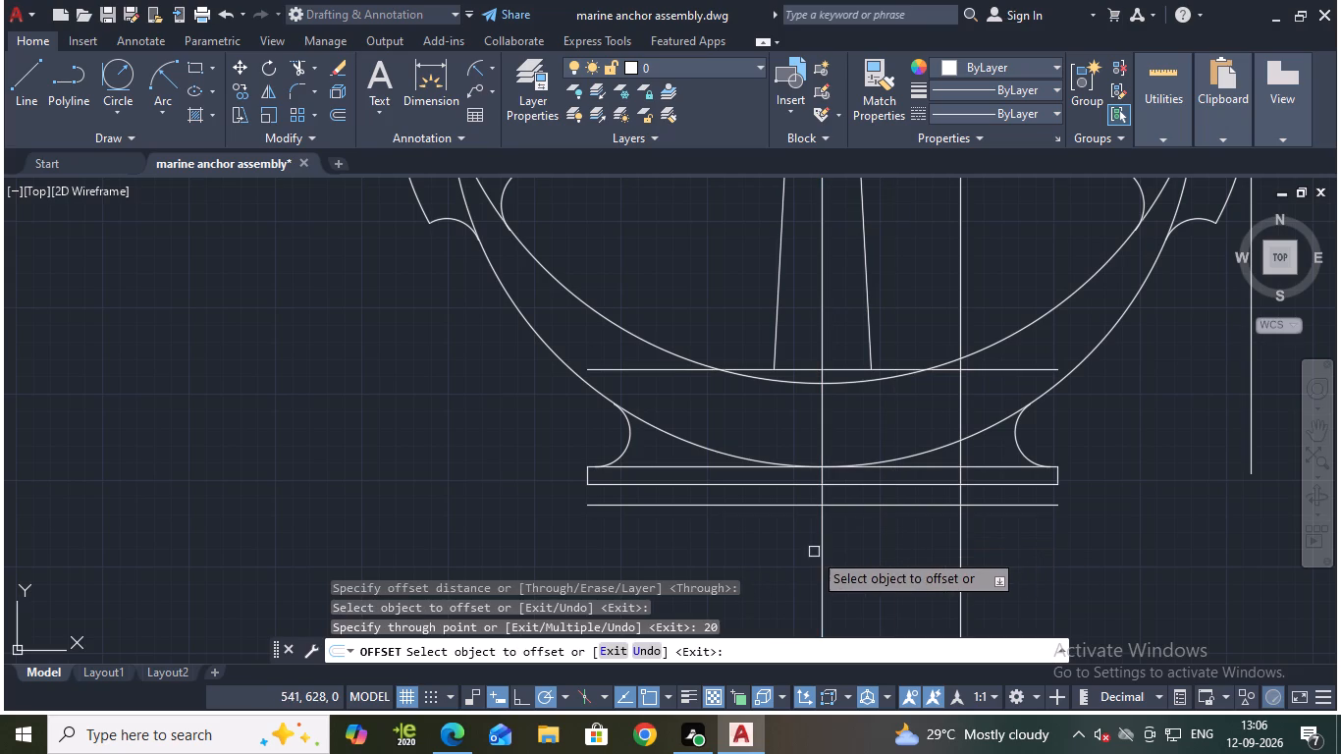
click(823, 553)
text(20)
key(Return)
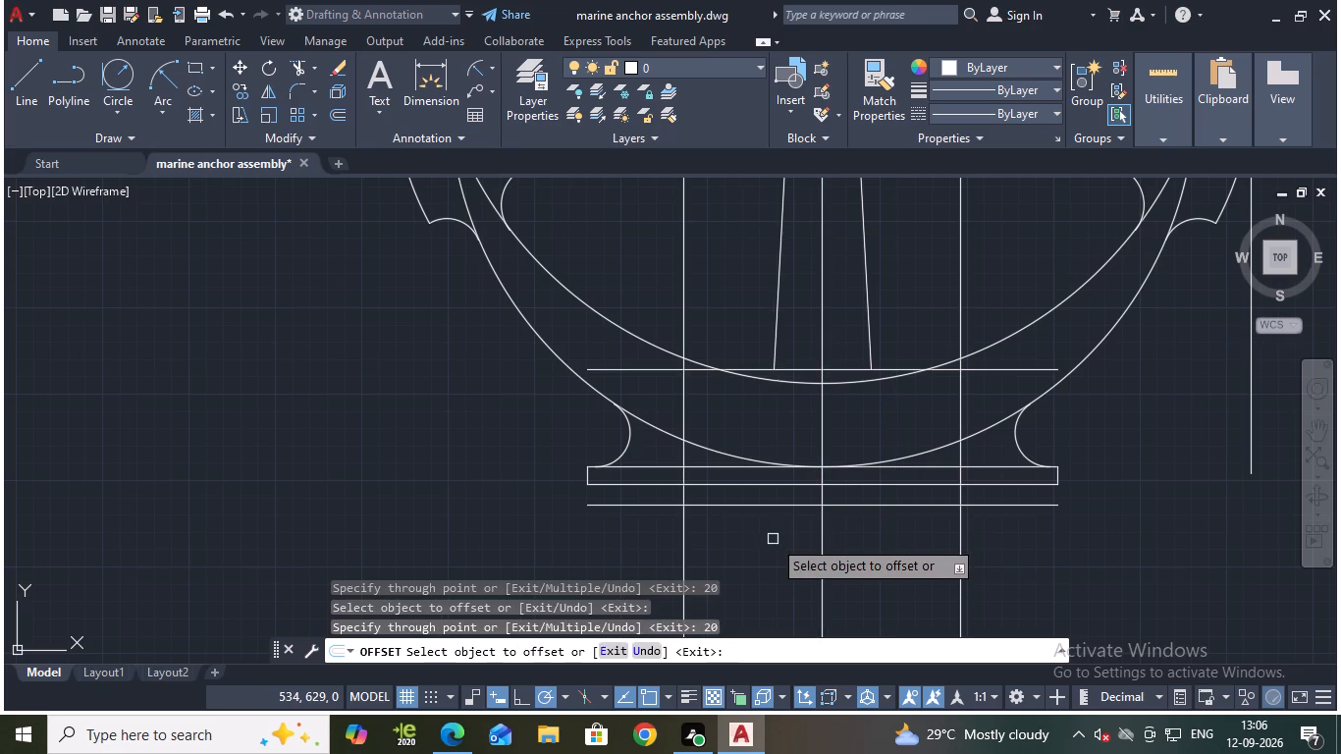
key(Escape)
Trim both offset vertical lines above the outer crown arc, including the pieces around the inner arc and horizontal line.
text(tr)
key(Return)
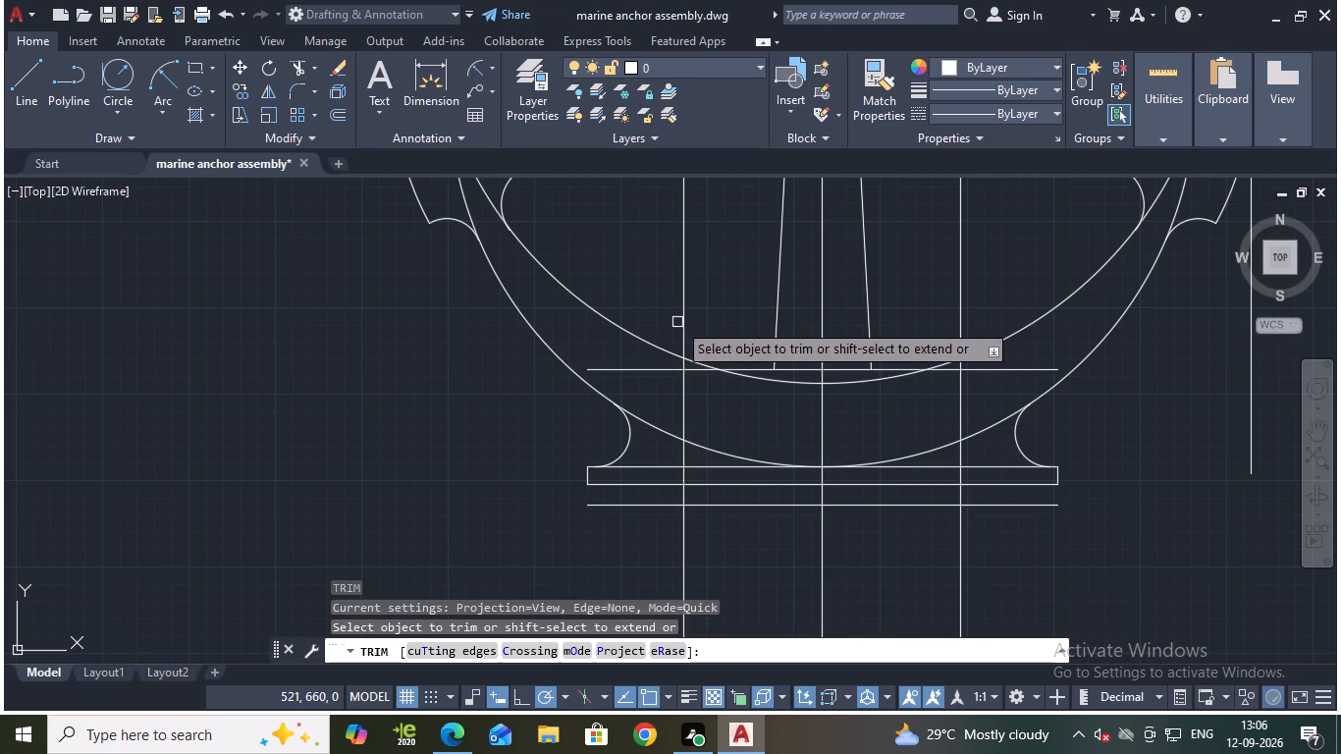
click(681, 322)
click(963, 305)
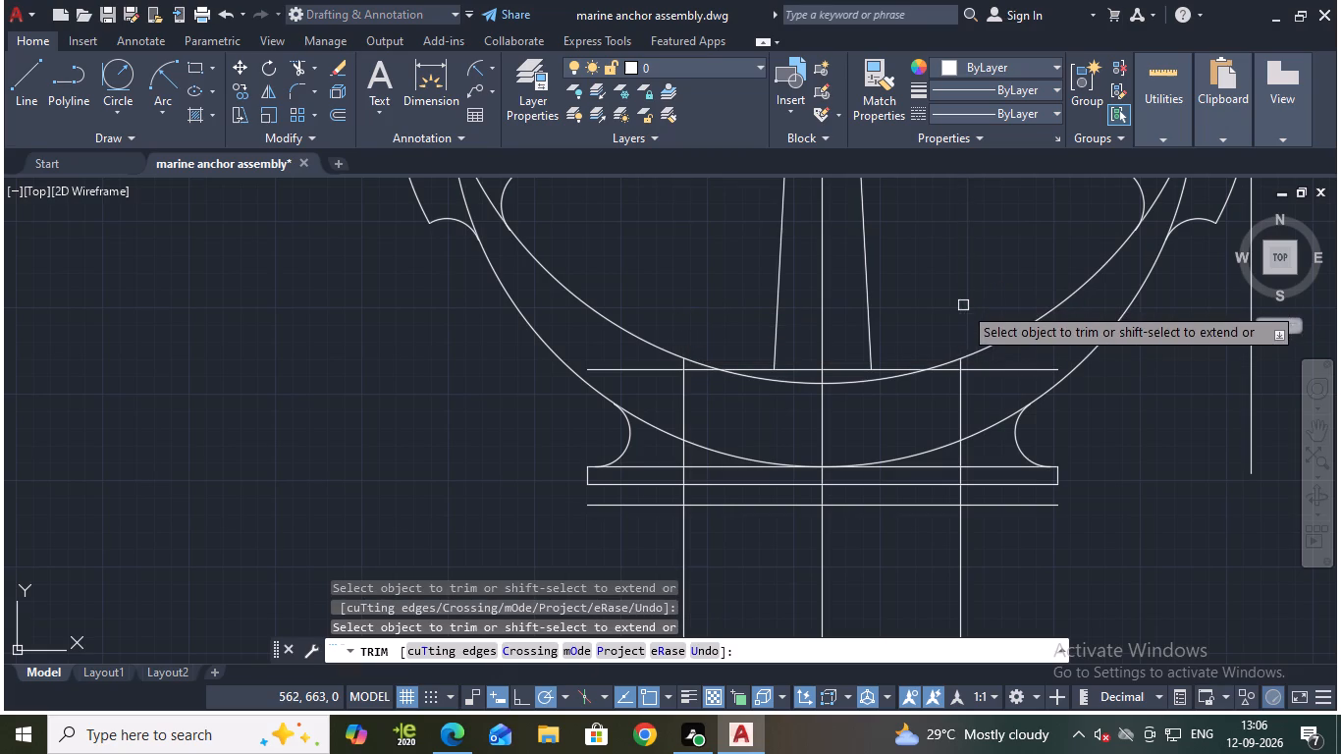
scroll(979, 349, up, 3)
click(888, 406)
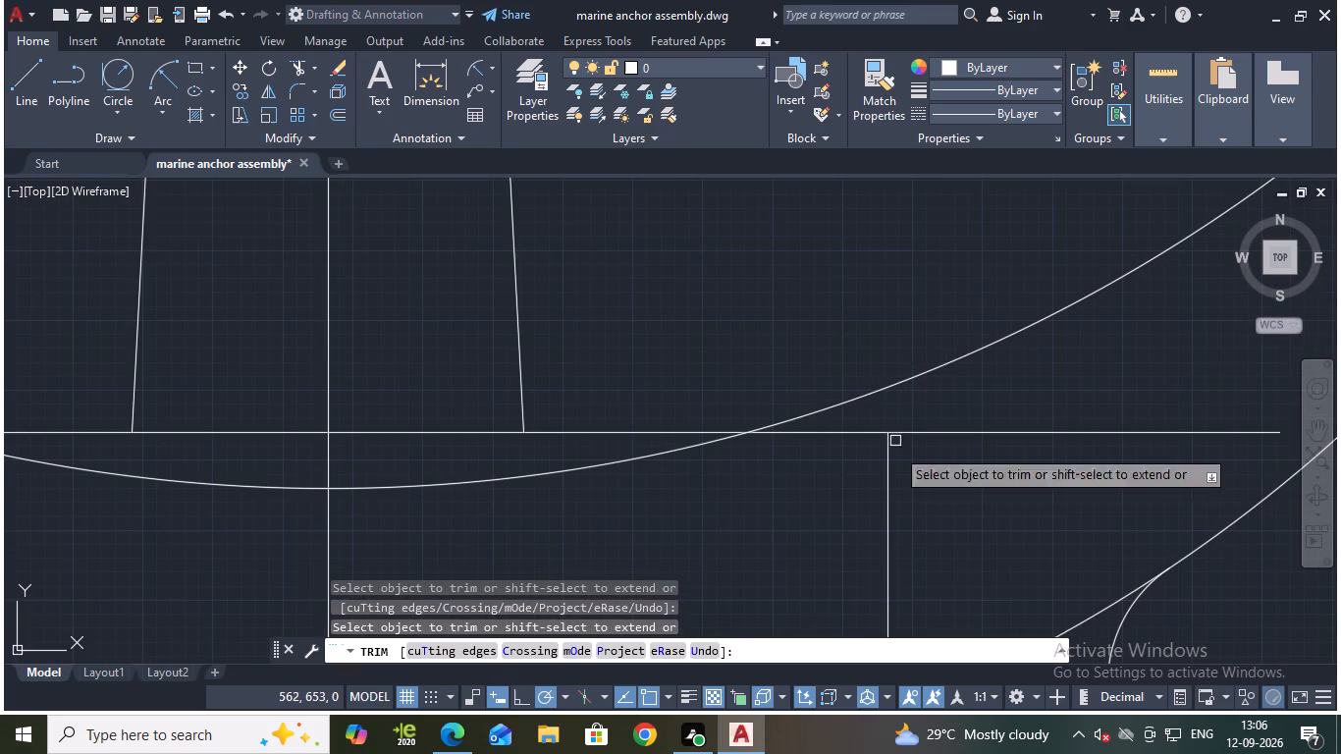
click(889, 489)
scroll(888, 491, down, 3)
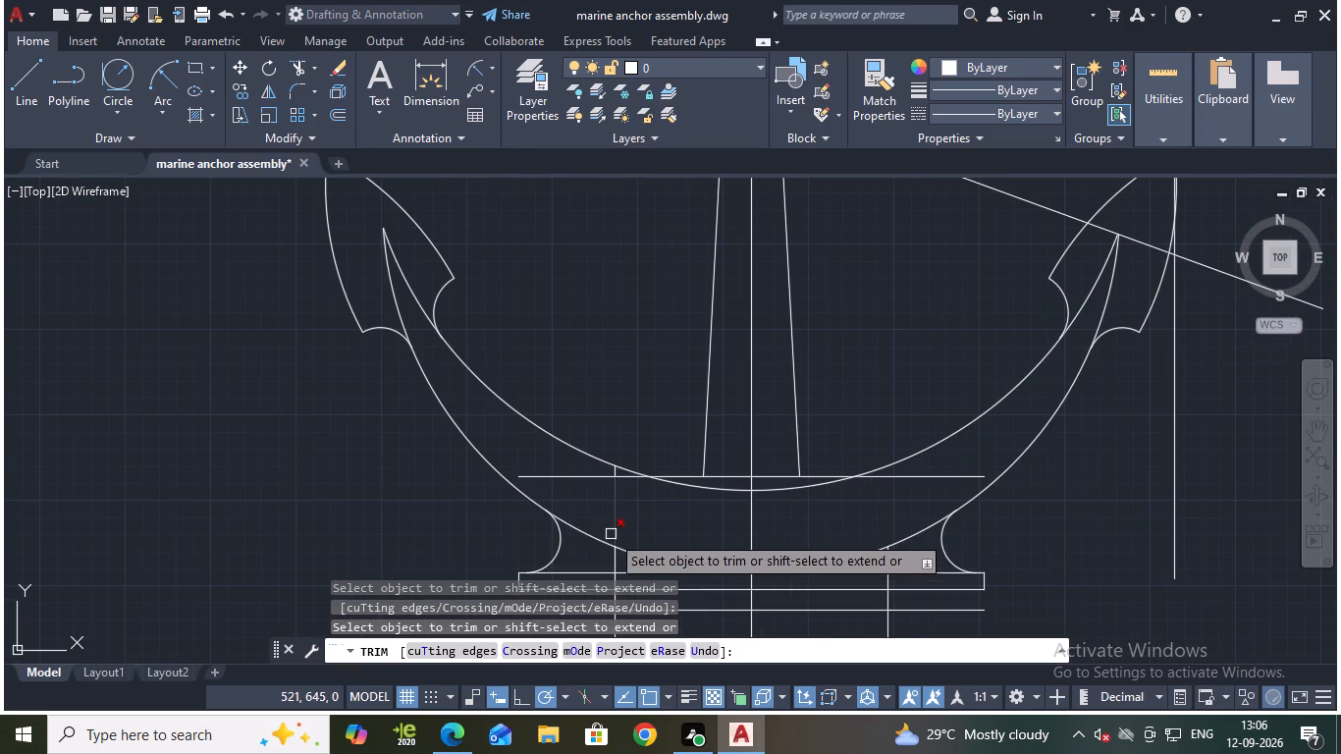
click(610, 531)
scroll(622, 492, up, 3)
click(566, 427)
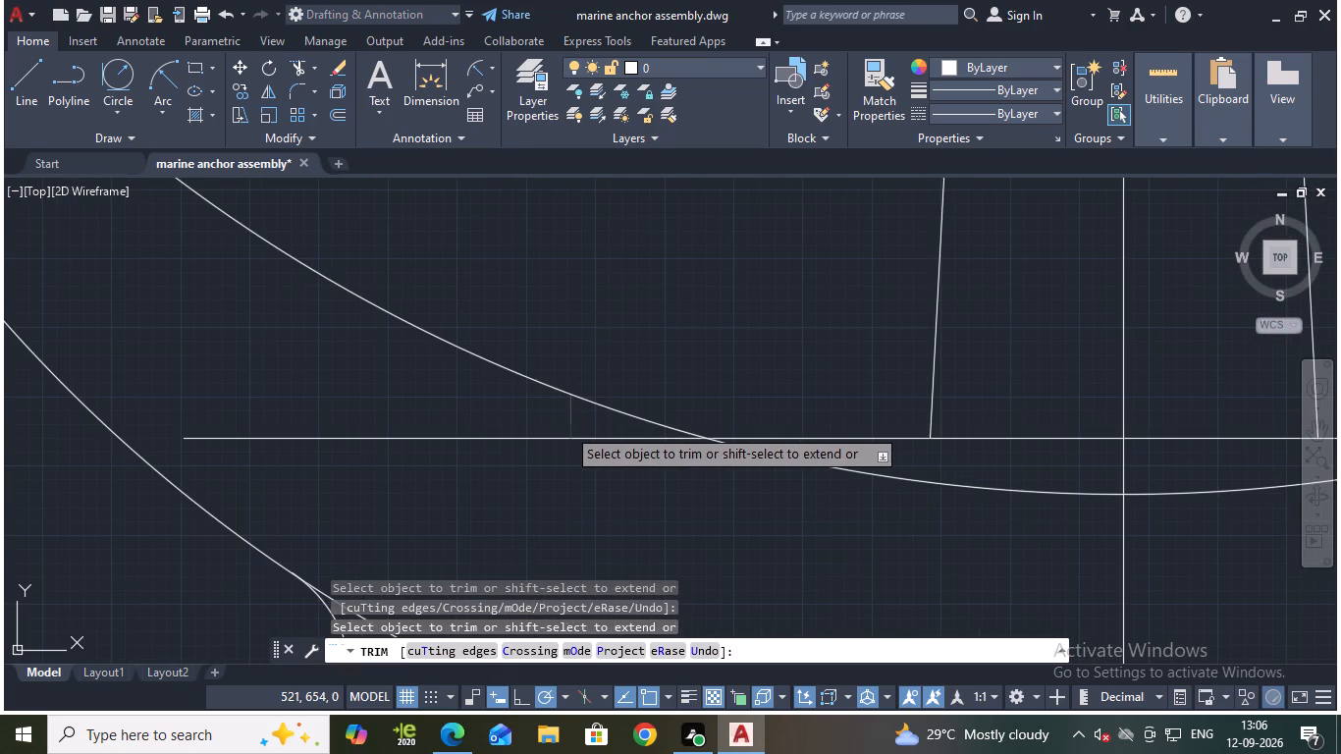
Trim both offset vertical lines between the outer crown arc and the base rectangle's bottom edge.
scroll(649, 569, down, 2)
middle_drag(948, 598, 975, 390)
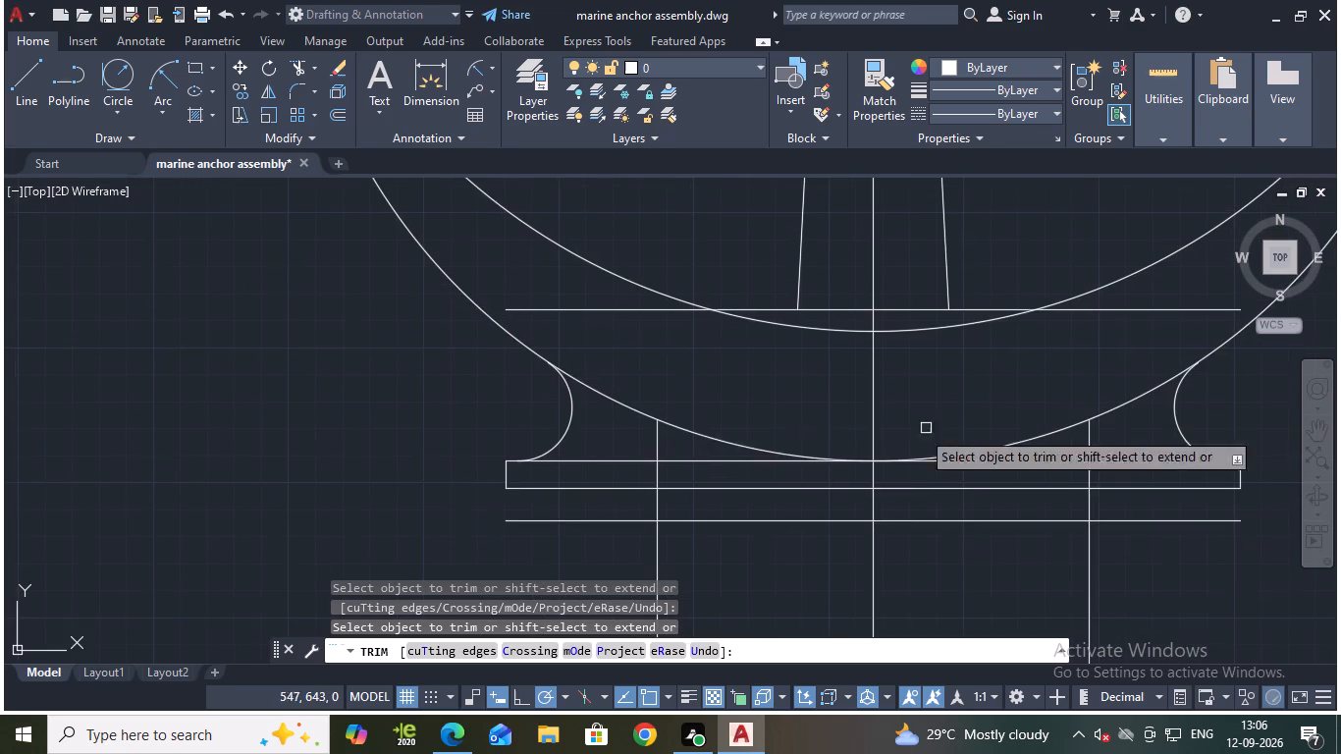
click(653, 442)
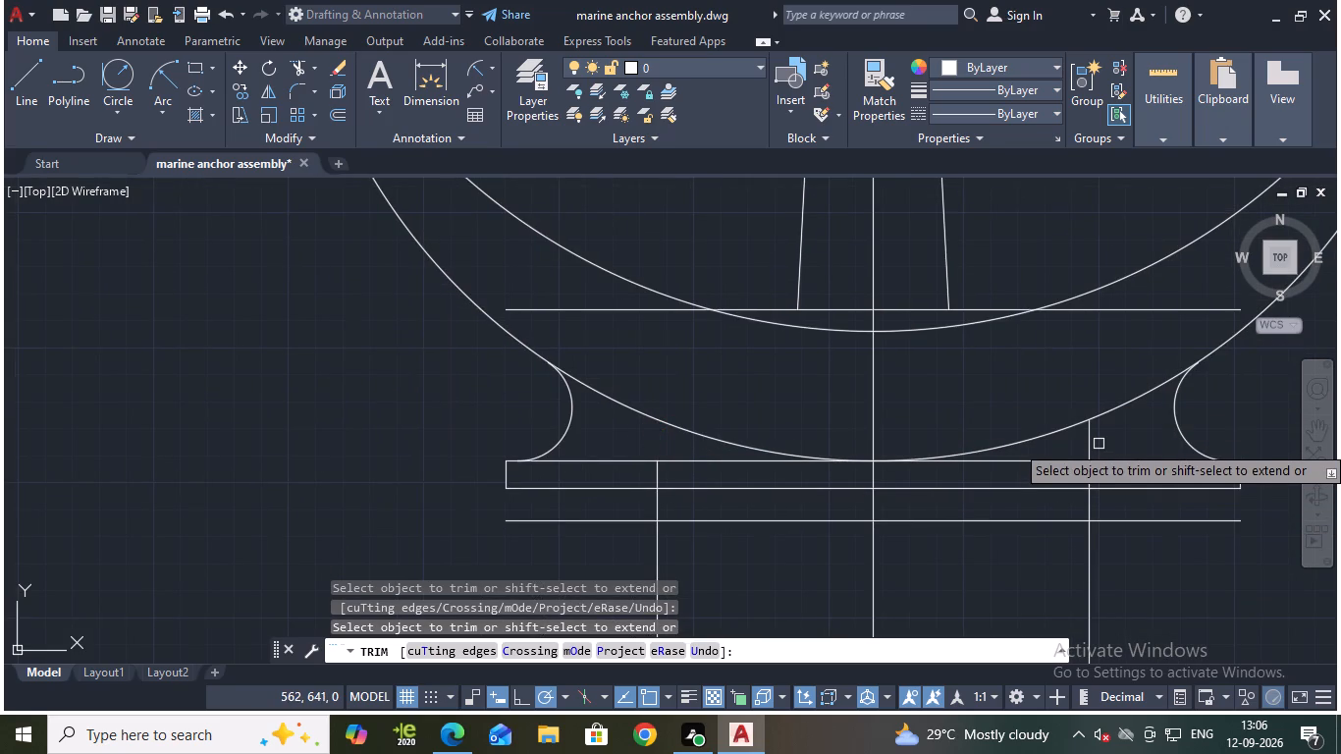
click(1094, 442)
scroll(1068, 492, up, 2)
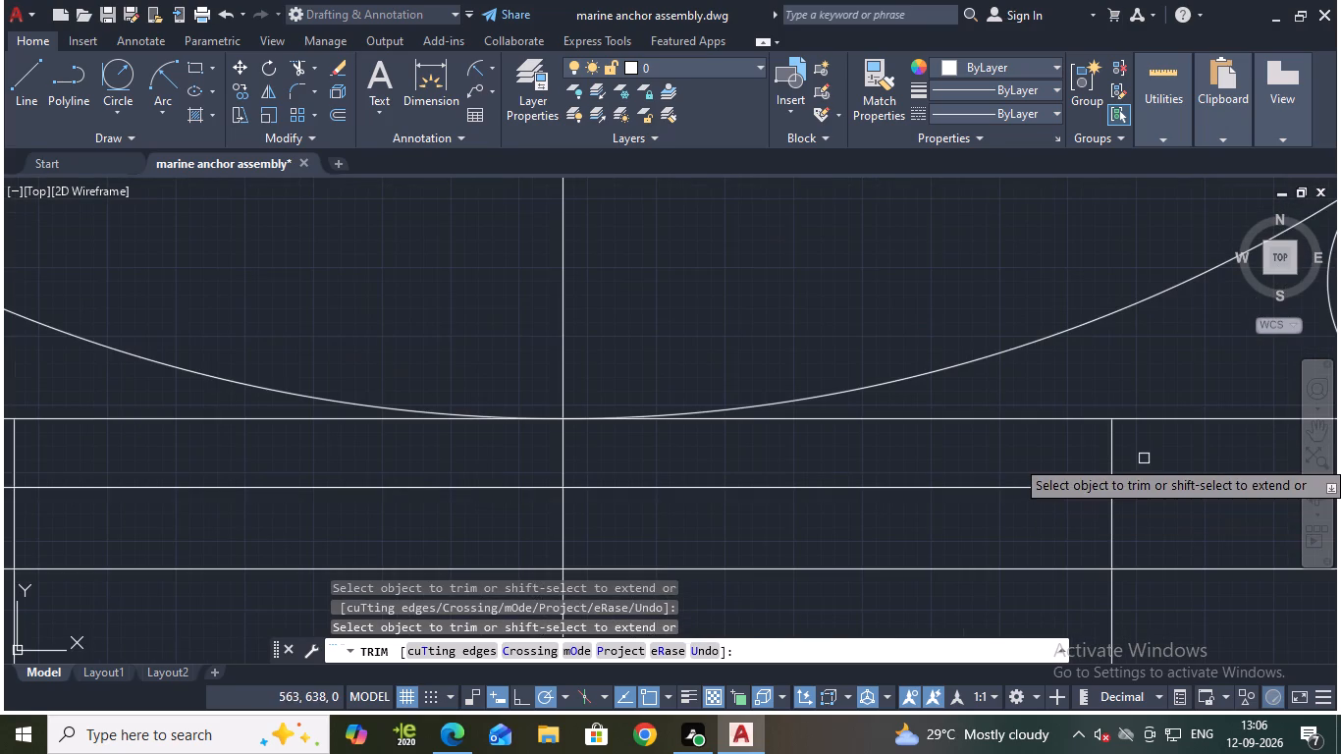
click(1110, 446)
scroll(170, 473, down, 2)
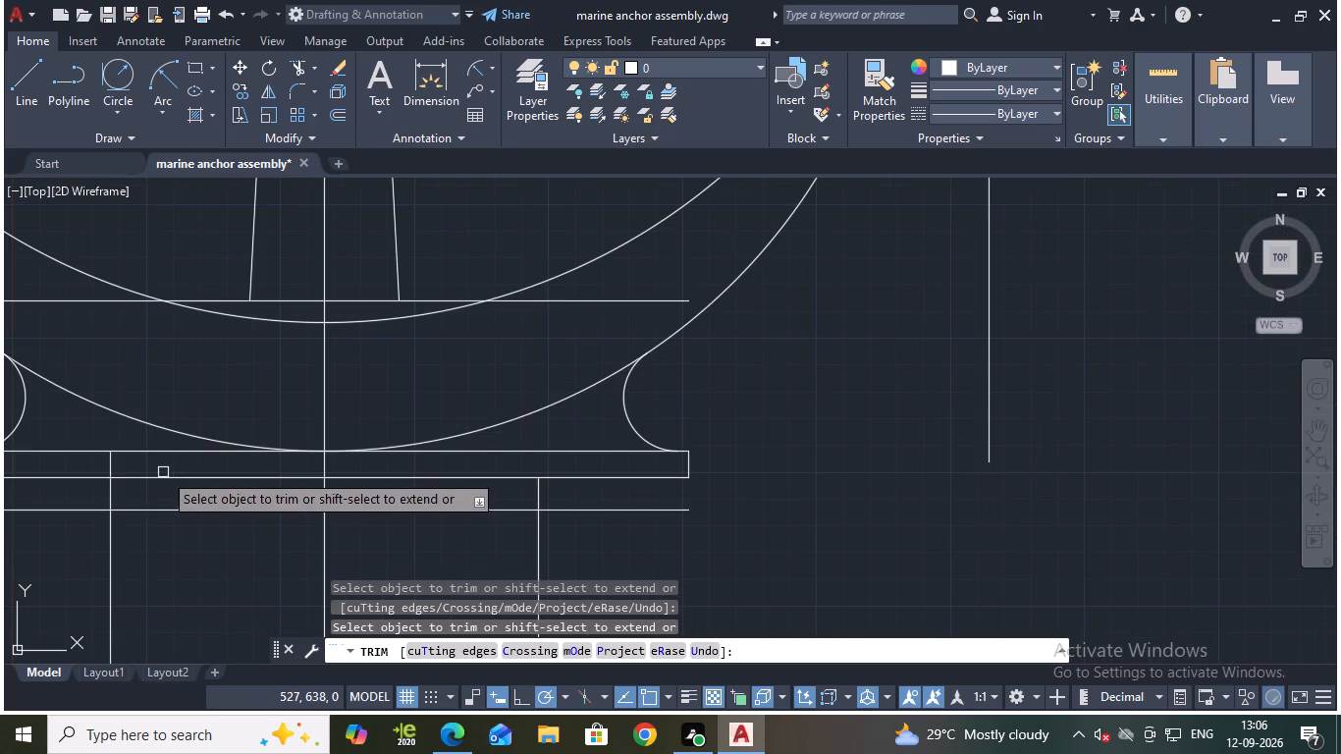
click(112, 468)
Trim the two offset vertical lines and the centerline below the lowest horizontal line.
middle_drag(238, 573, 610, 513)
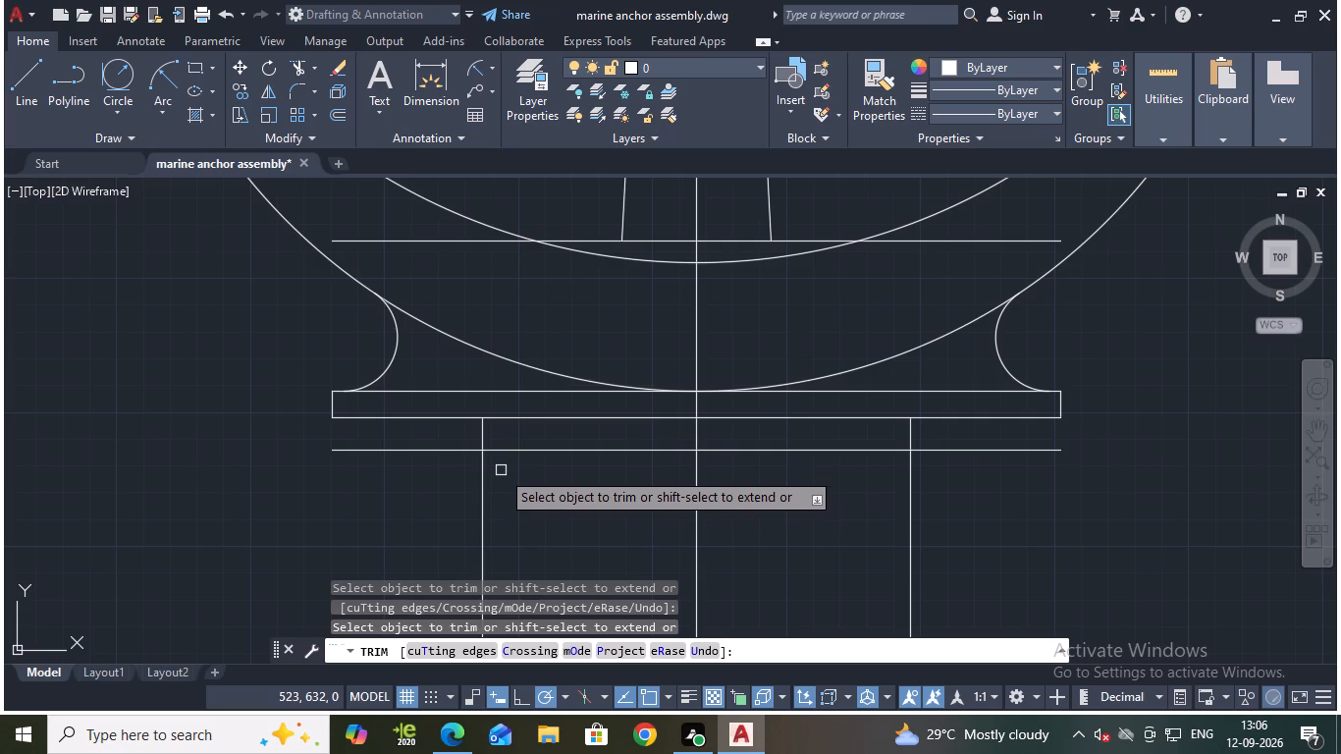
click(479, 491)
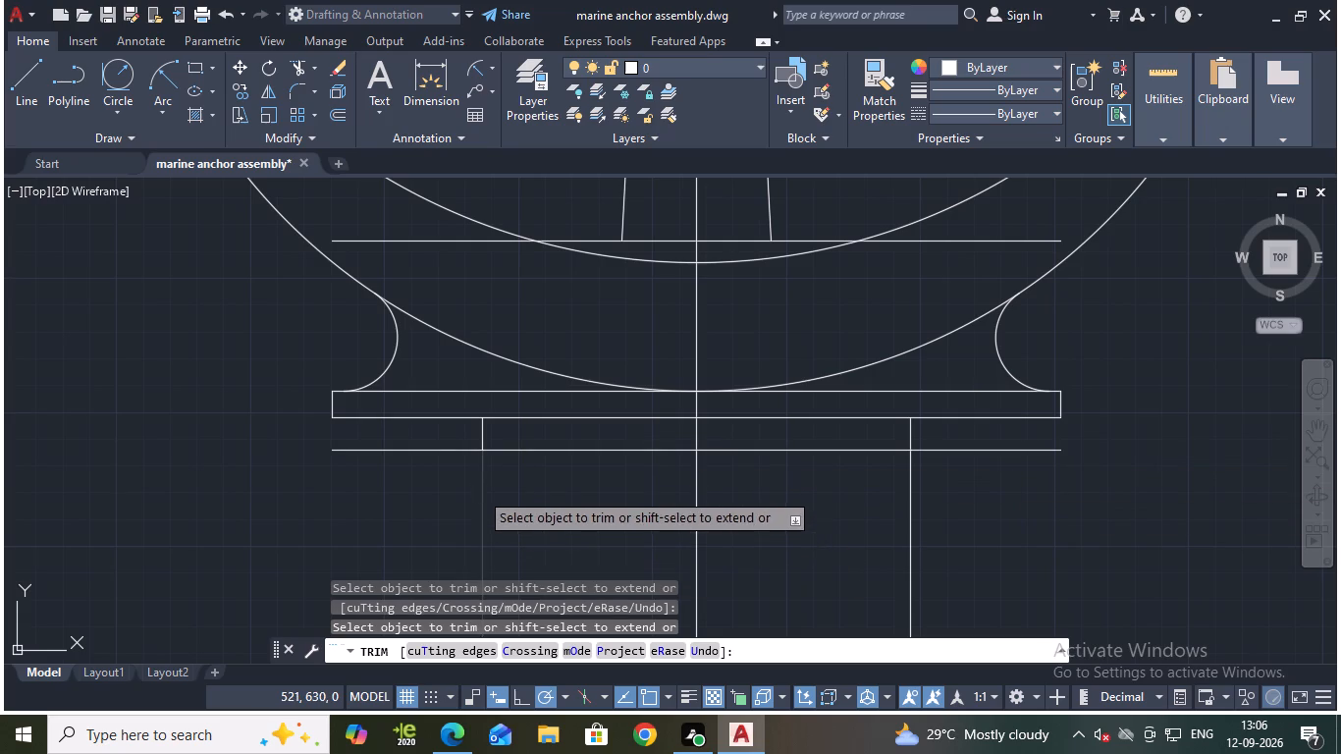
click(908, 487)
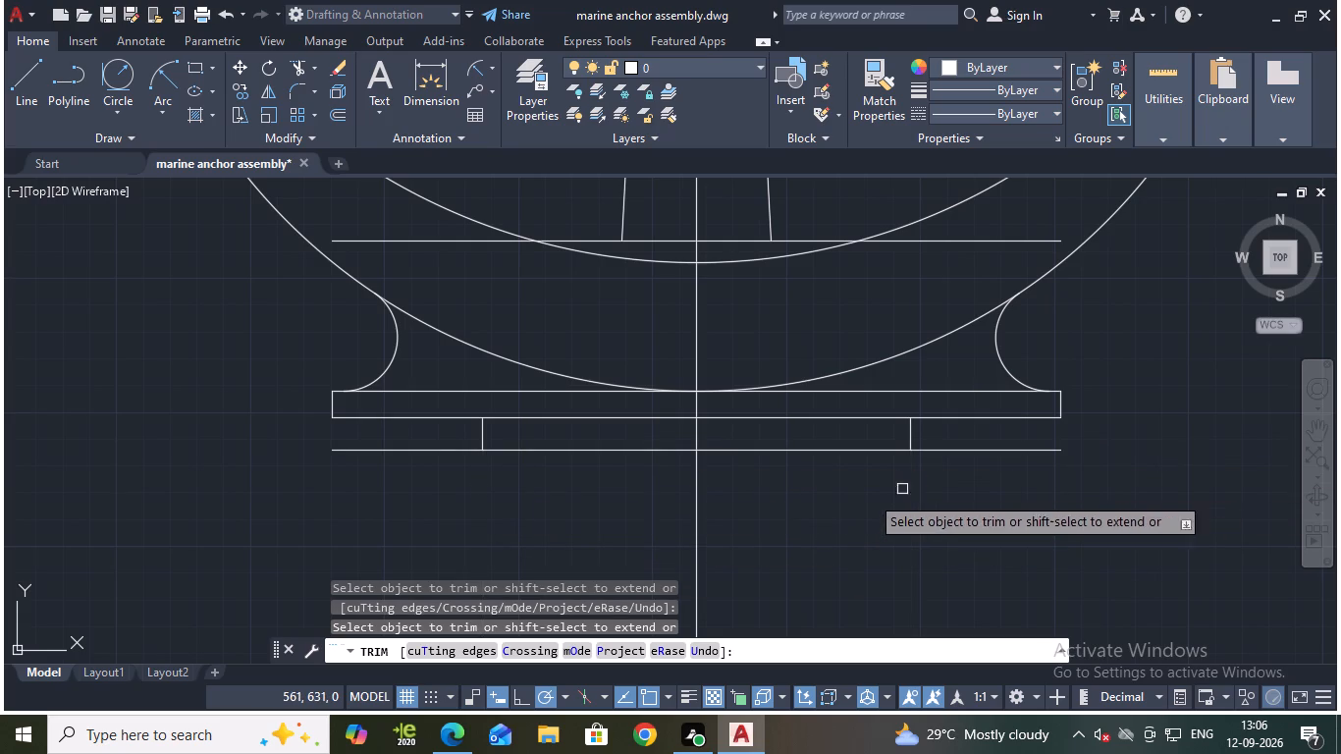
click(693, 529)
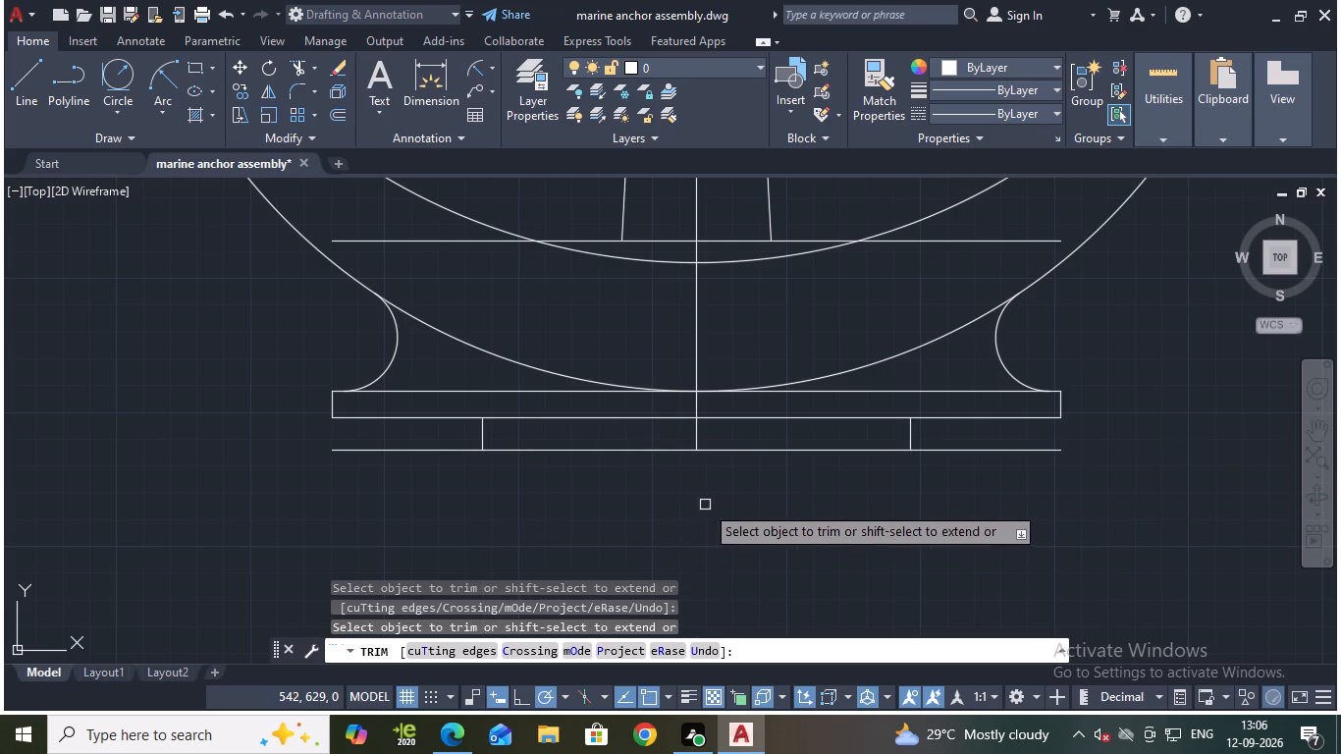
middle_drag(709, 506, 736, 560)
key(Escape)
Draw a radius 3 circle tangent to the base rectangle's bottom edge and the left short vertical line beneath it.
scroll(659, 541, up, 1)
middle_drag(666, 543, 703, 551)
click(118, 81)
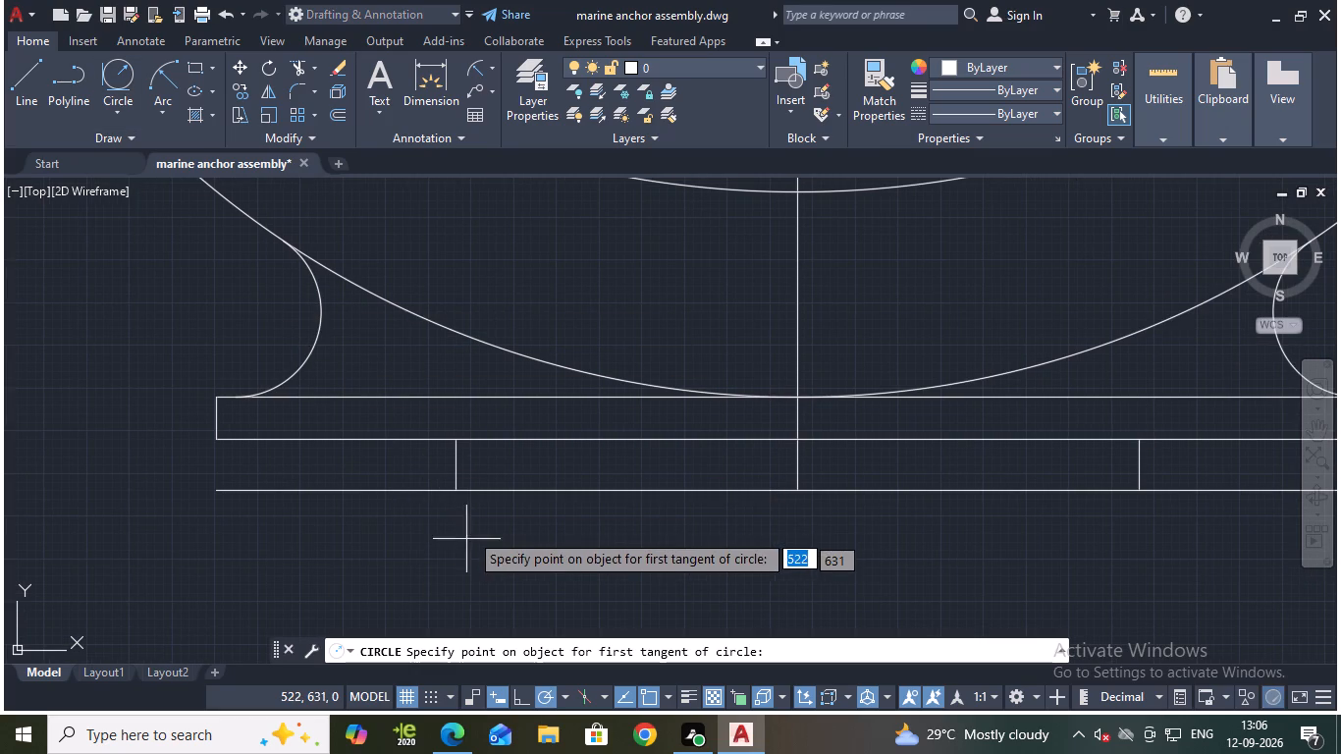
click(416, 435)
click(417, 445)
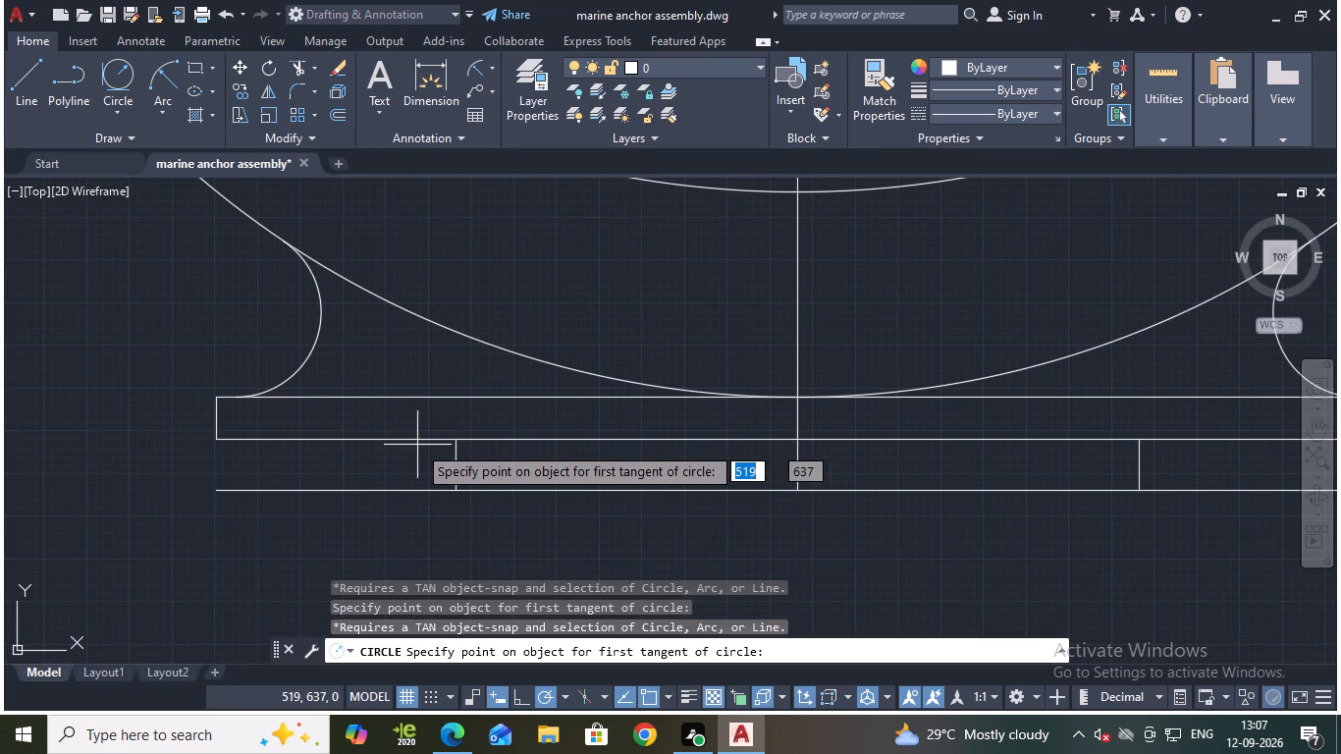
click(418, 439)
click(454, 465)
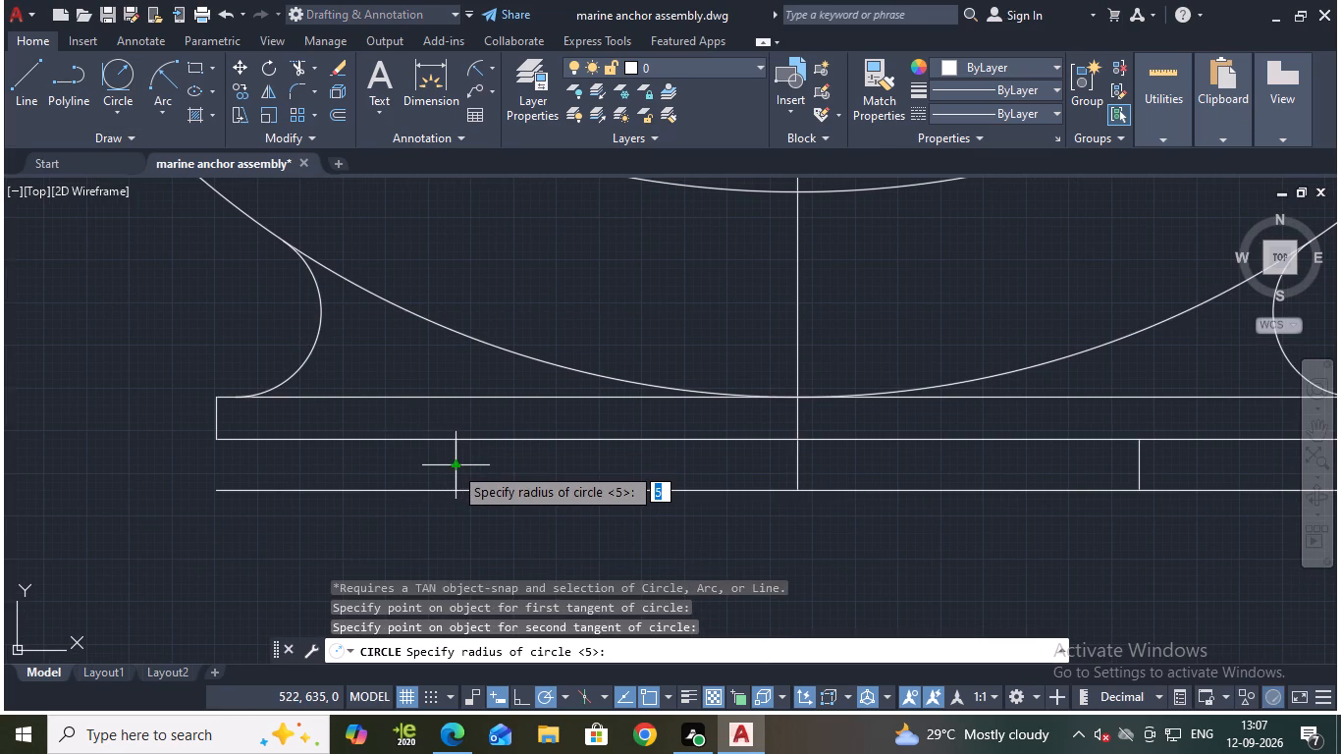
key(3)
key(Return)
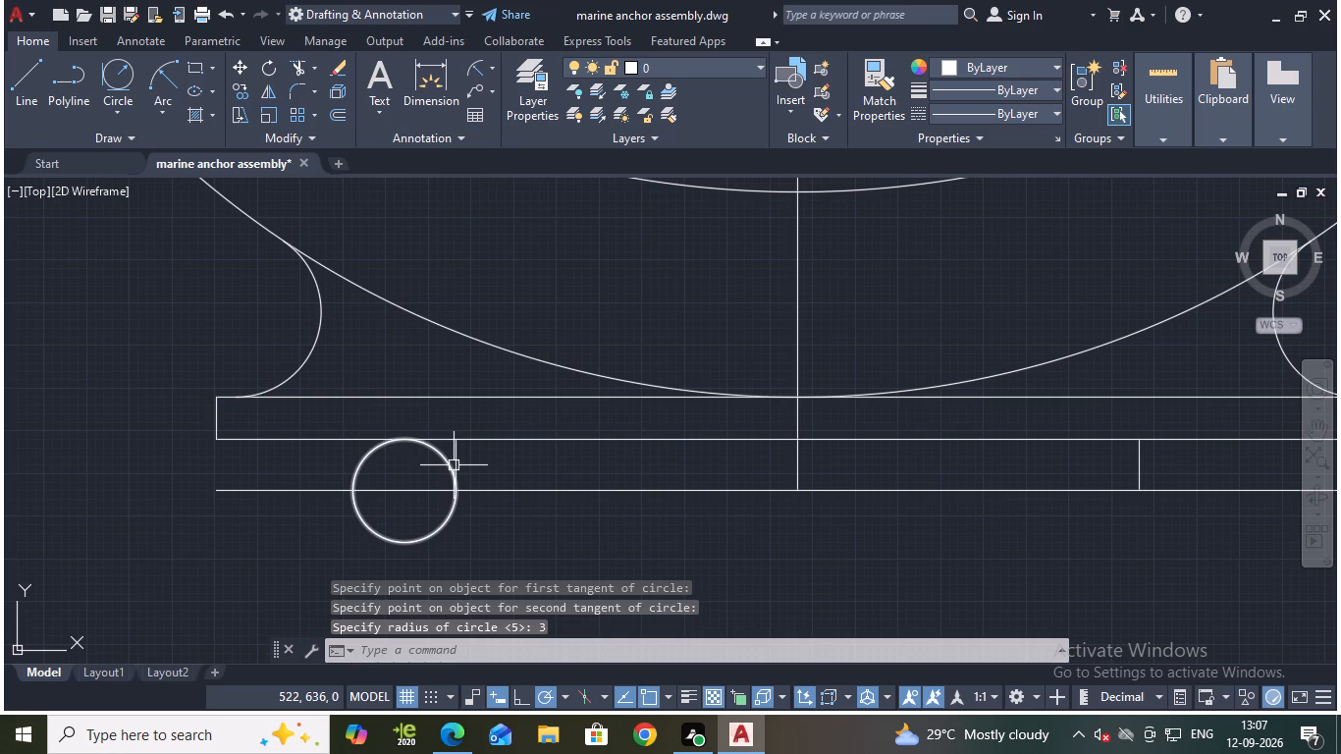
key(Escape)
Trim the circle to a concave quarter arc beside the left short vertical and remove the lowest line's left overhang.
text(tr)
key(Return)
click(436, 532)
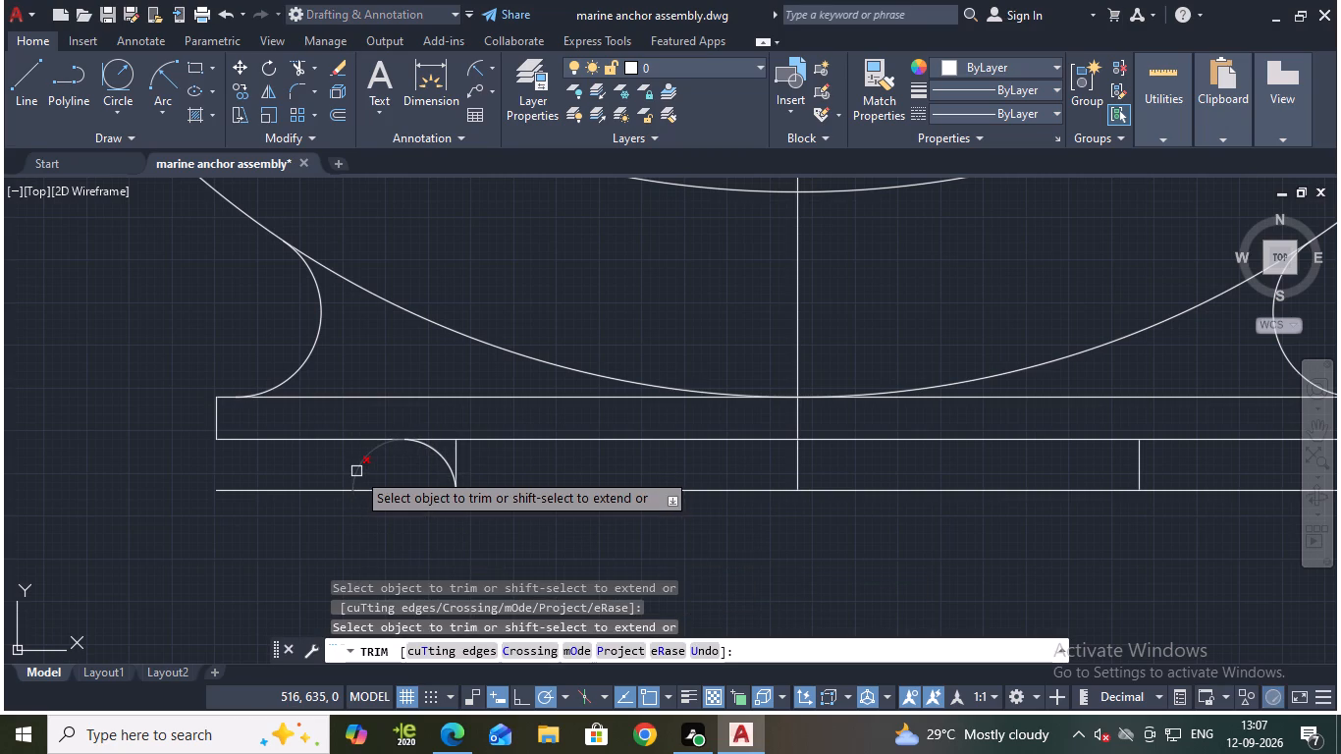
click(356, 471)
click(413, 494)
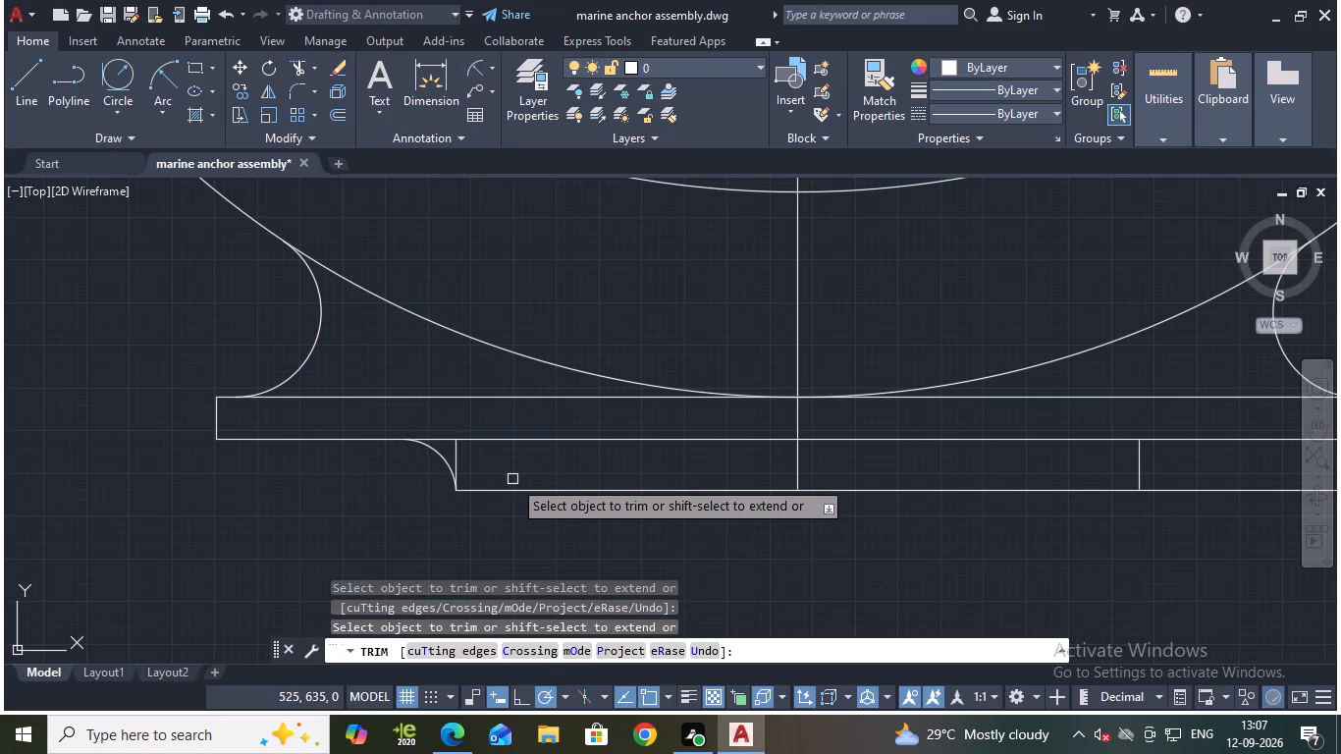
middle_drag(1219, 546, 1095, 568)
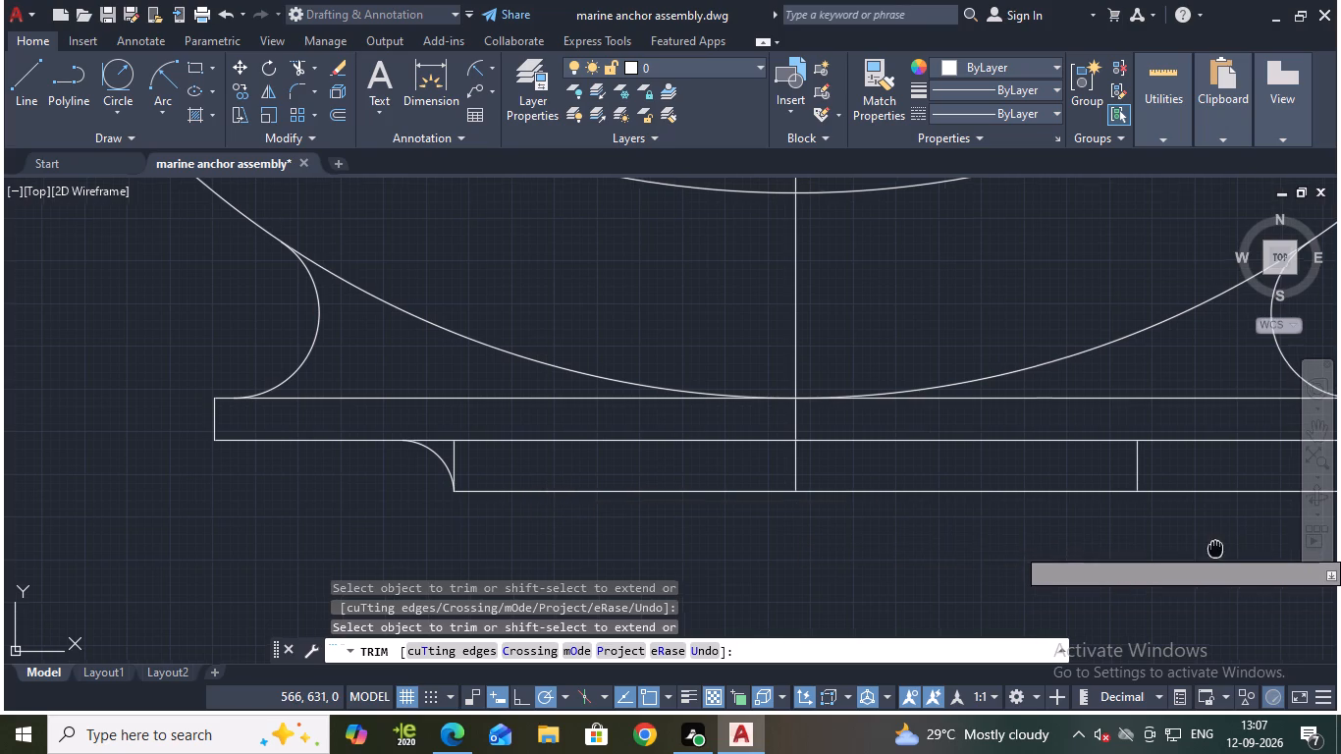
middle_drag(1095, 568, 996, 567)
key(Escape)
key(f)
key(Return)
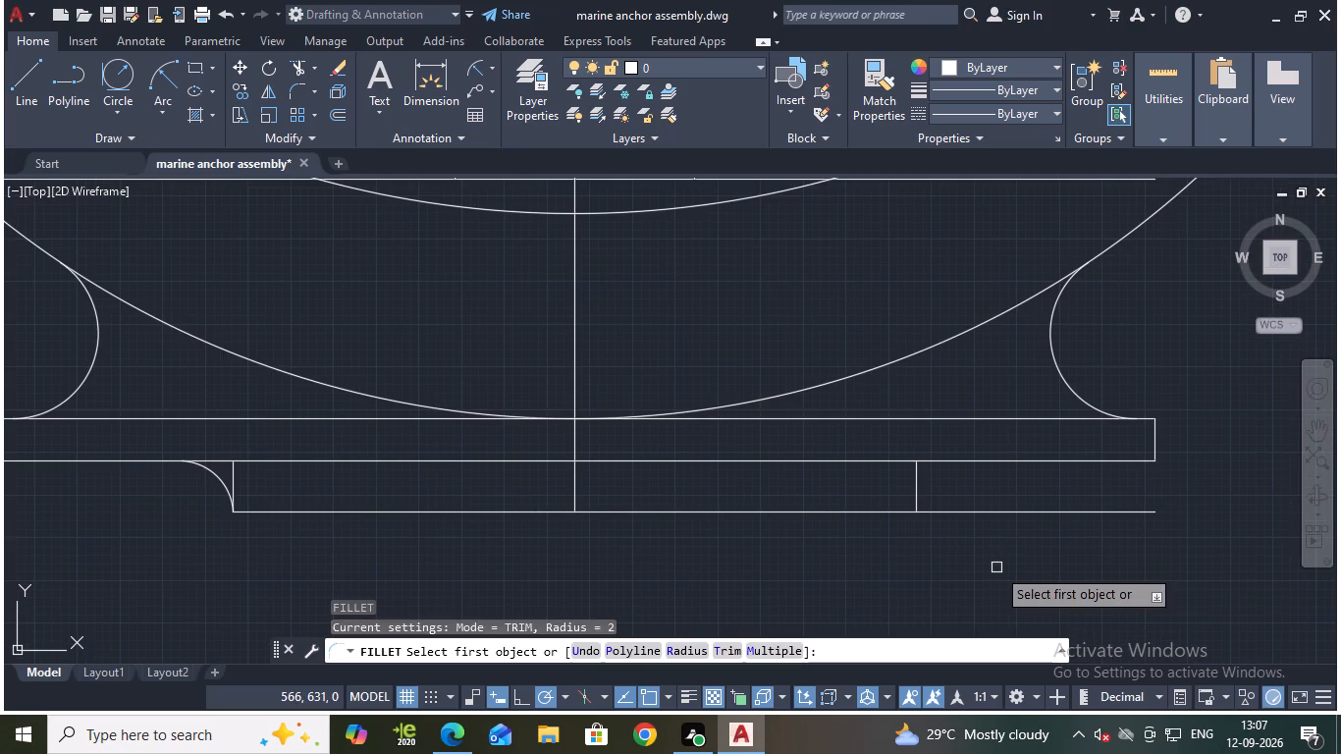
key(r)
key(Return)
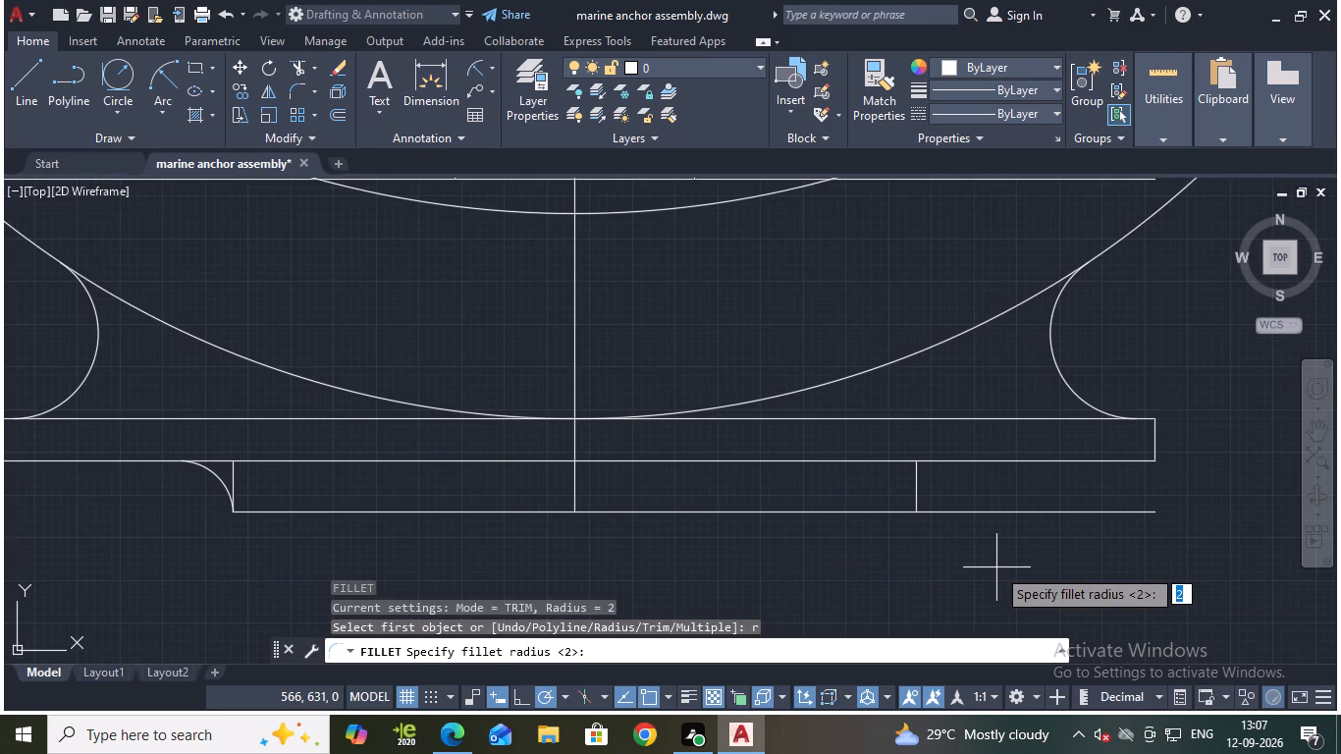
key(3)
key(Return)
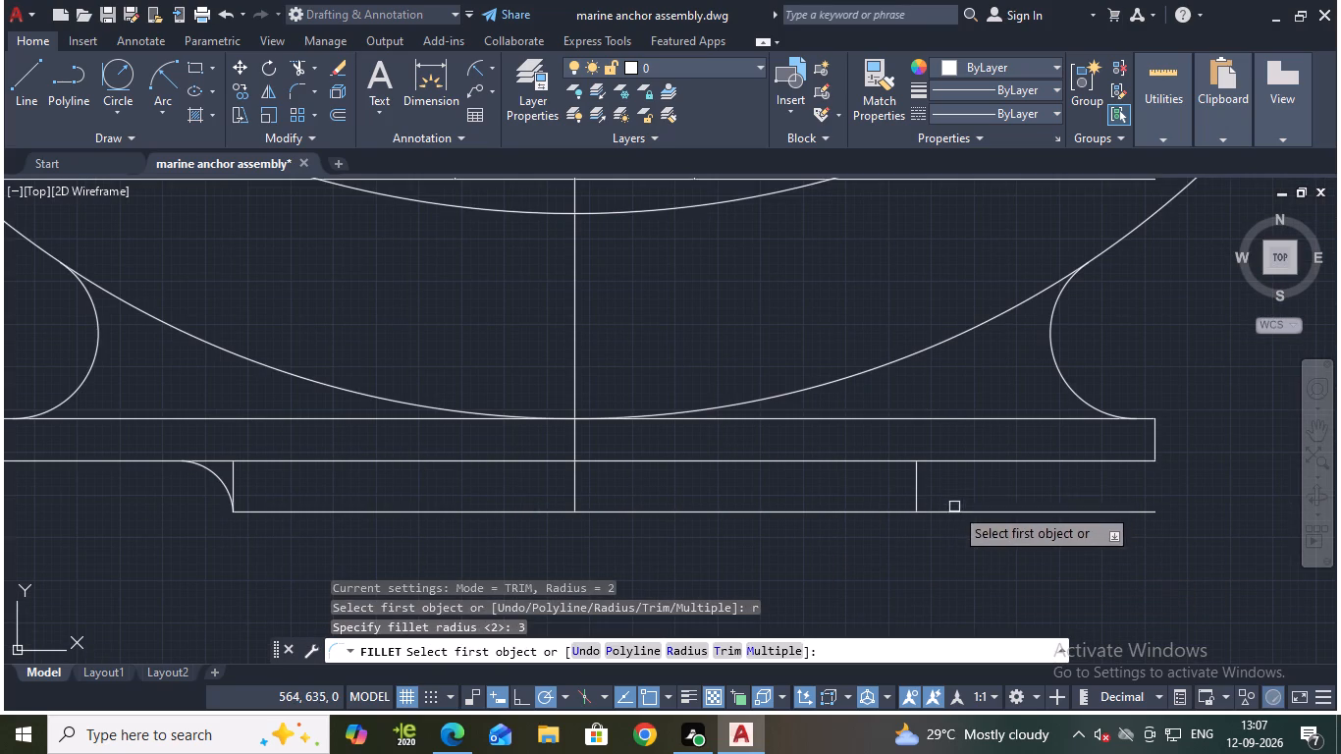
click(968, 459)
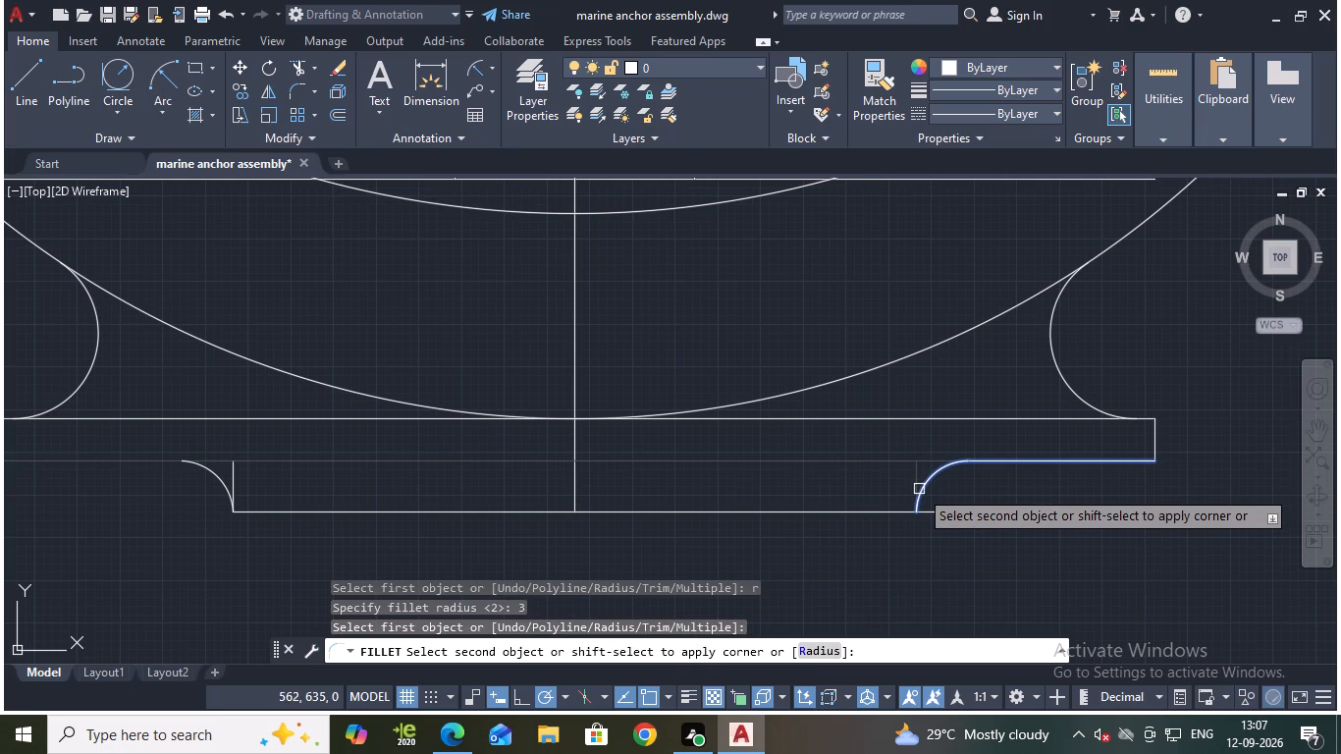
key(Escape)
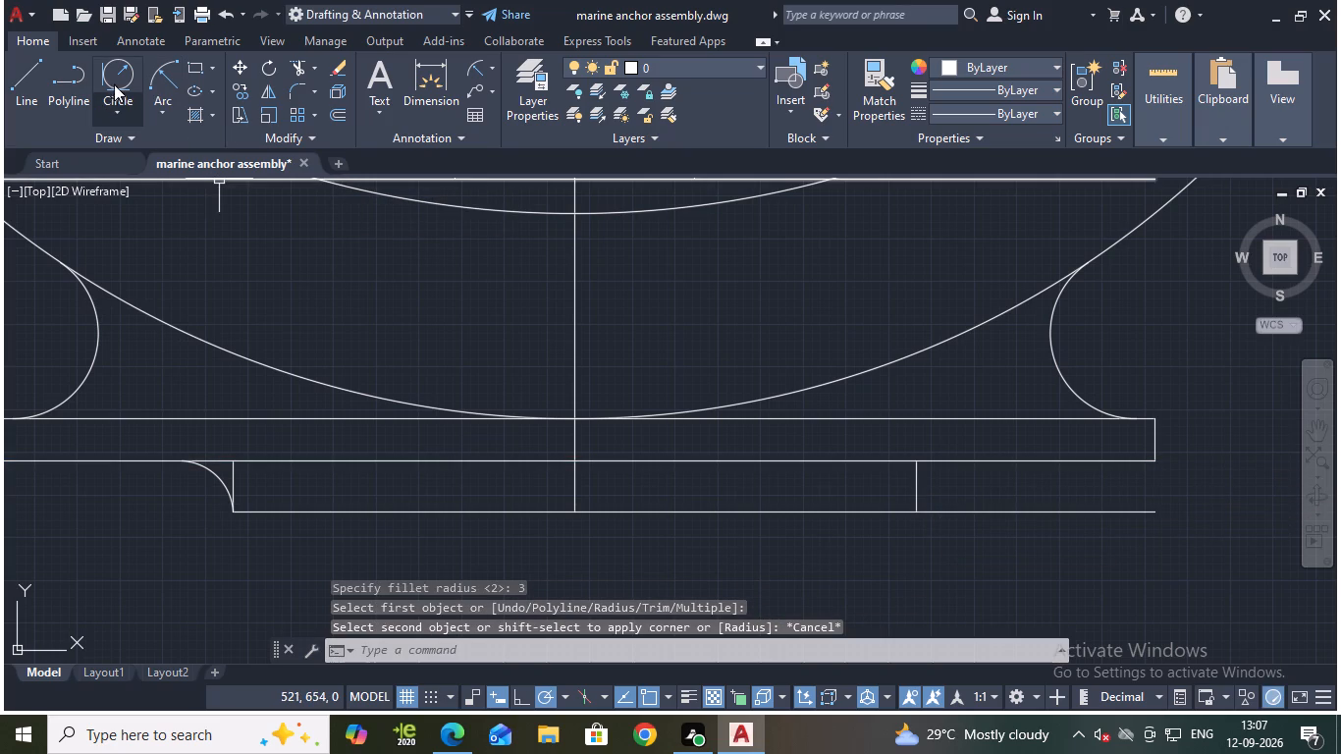
Draw a radius 3 circle tangent to the base rectangle's bottom edge and the right short vertical line beneath it.
click(112, 82)
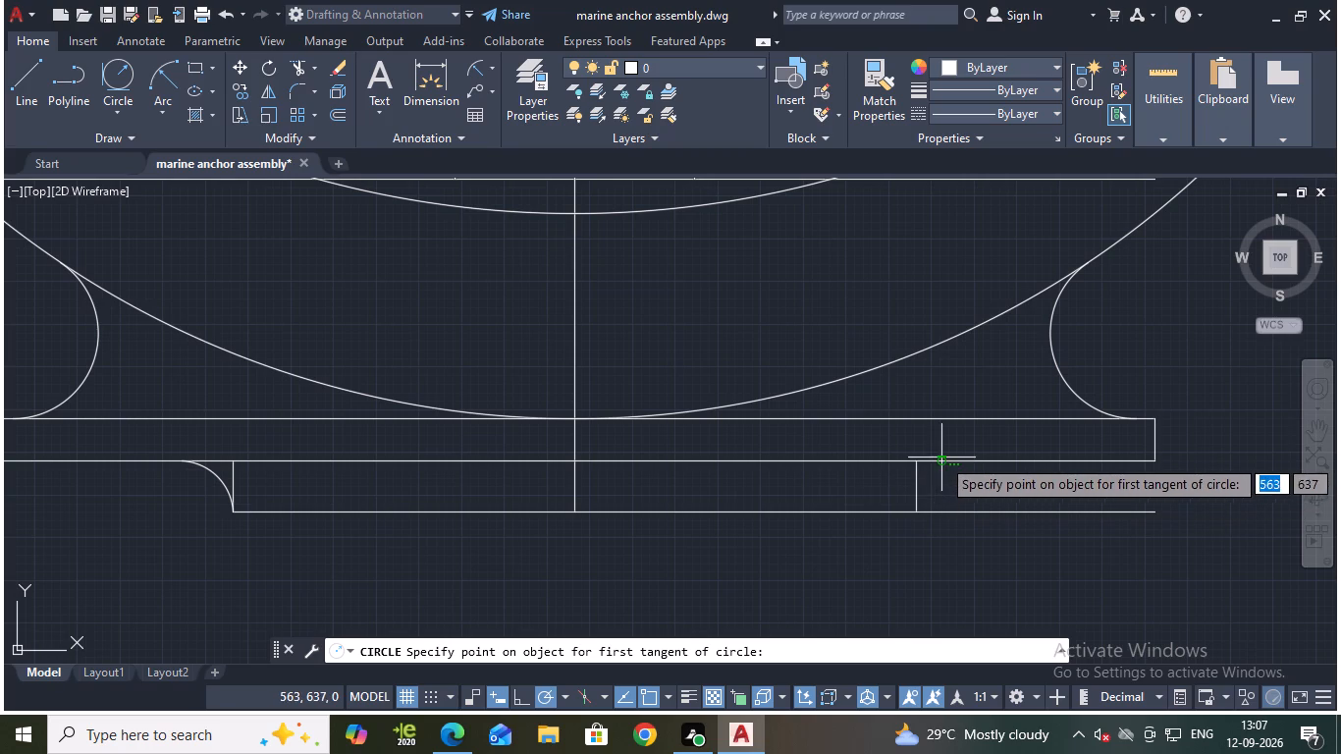
click(941, 458)
click(917, 491)
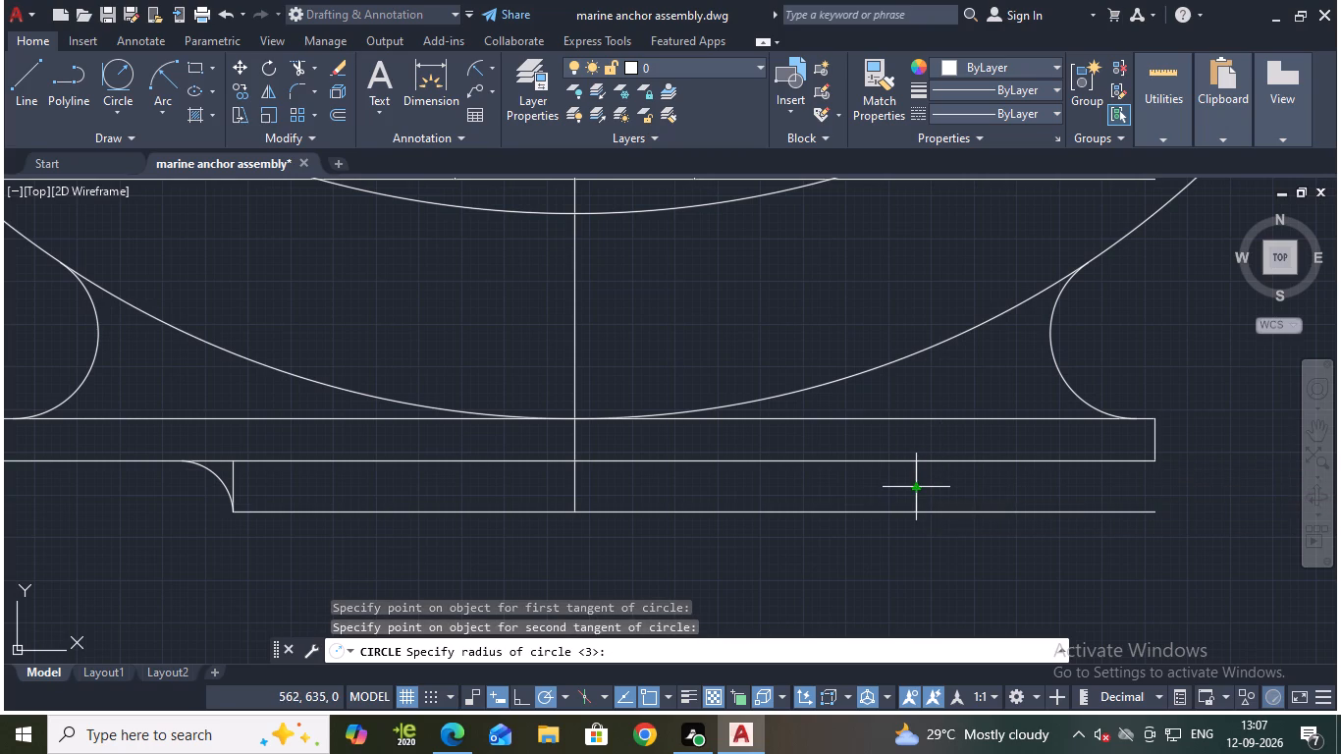
key(Return)
Trim the circle to a concave quarter arc beside the right short vertical line.
text(tr)
key(Return)
click(1020, 498)
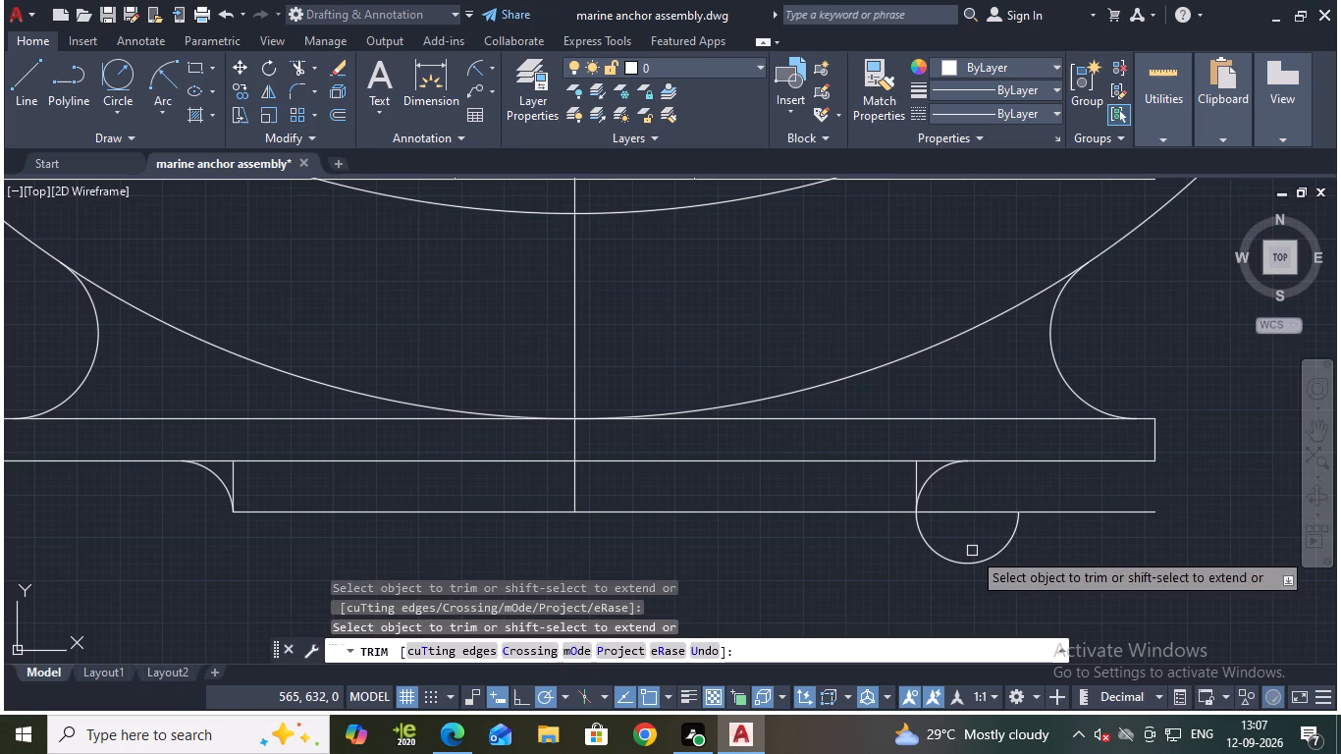
click(974, 569)
click(962, 563)
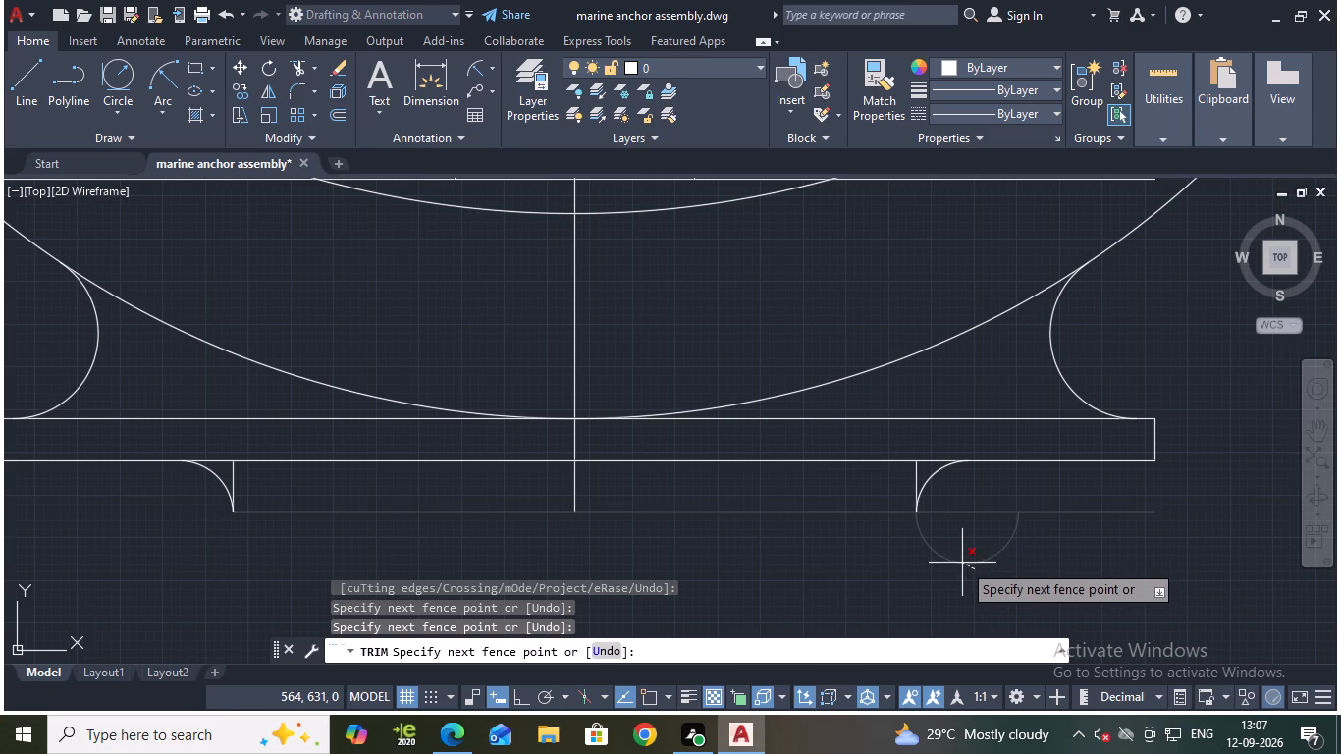
middle_drag(810, 585, 834, 588)
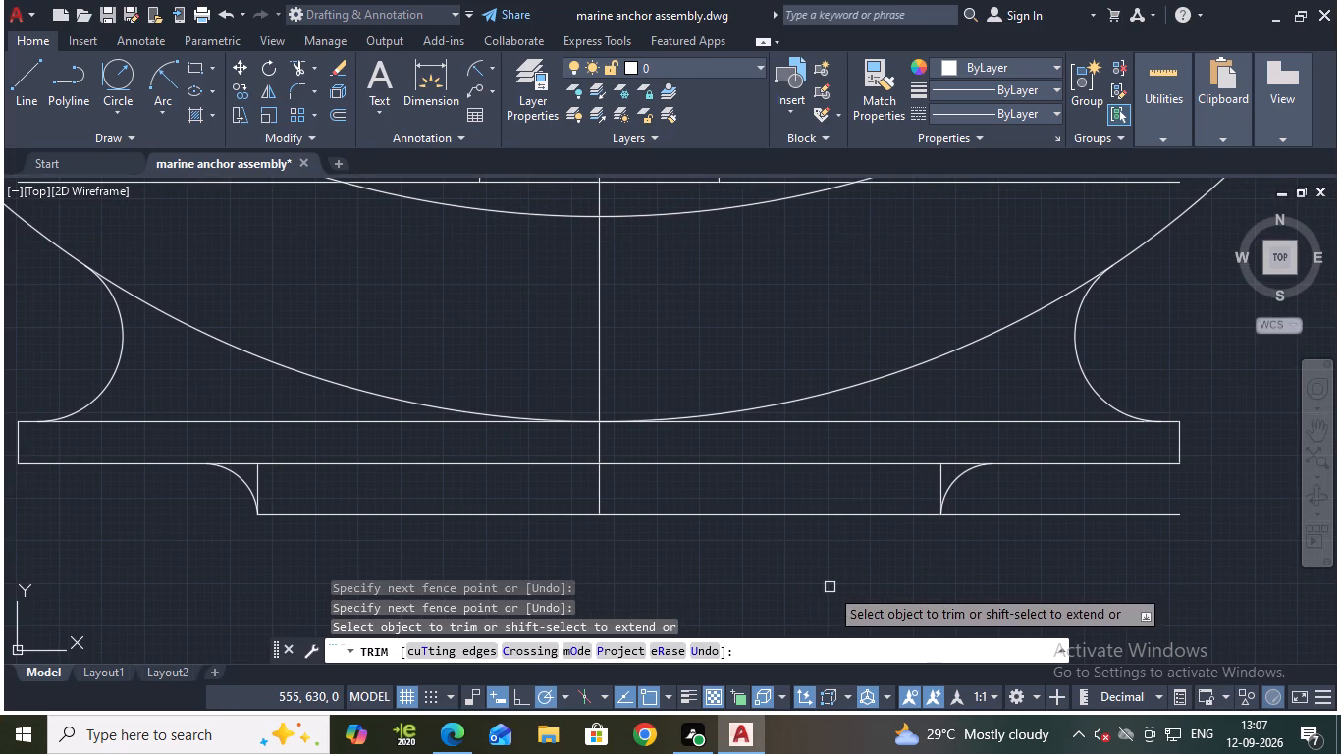
key(Escape)
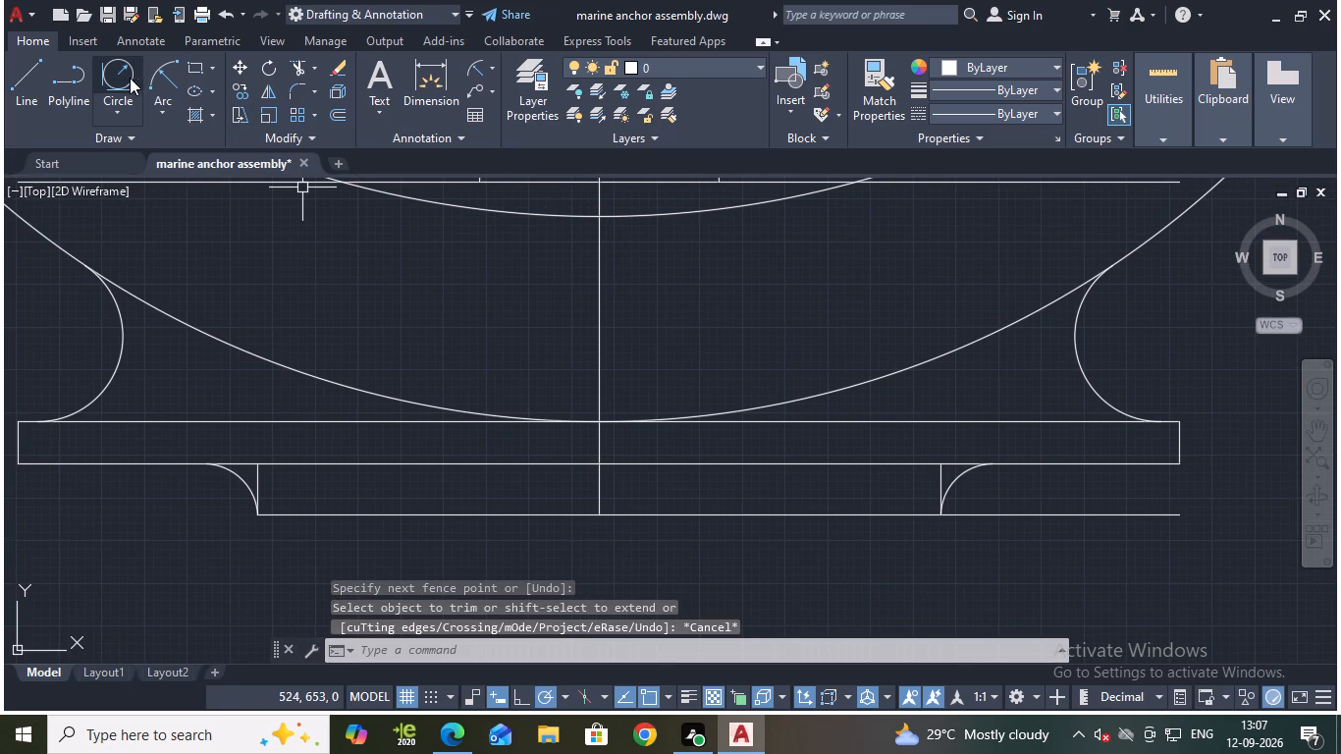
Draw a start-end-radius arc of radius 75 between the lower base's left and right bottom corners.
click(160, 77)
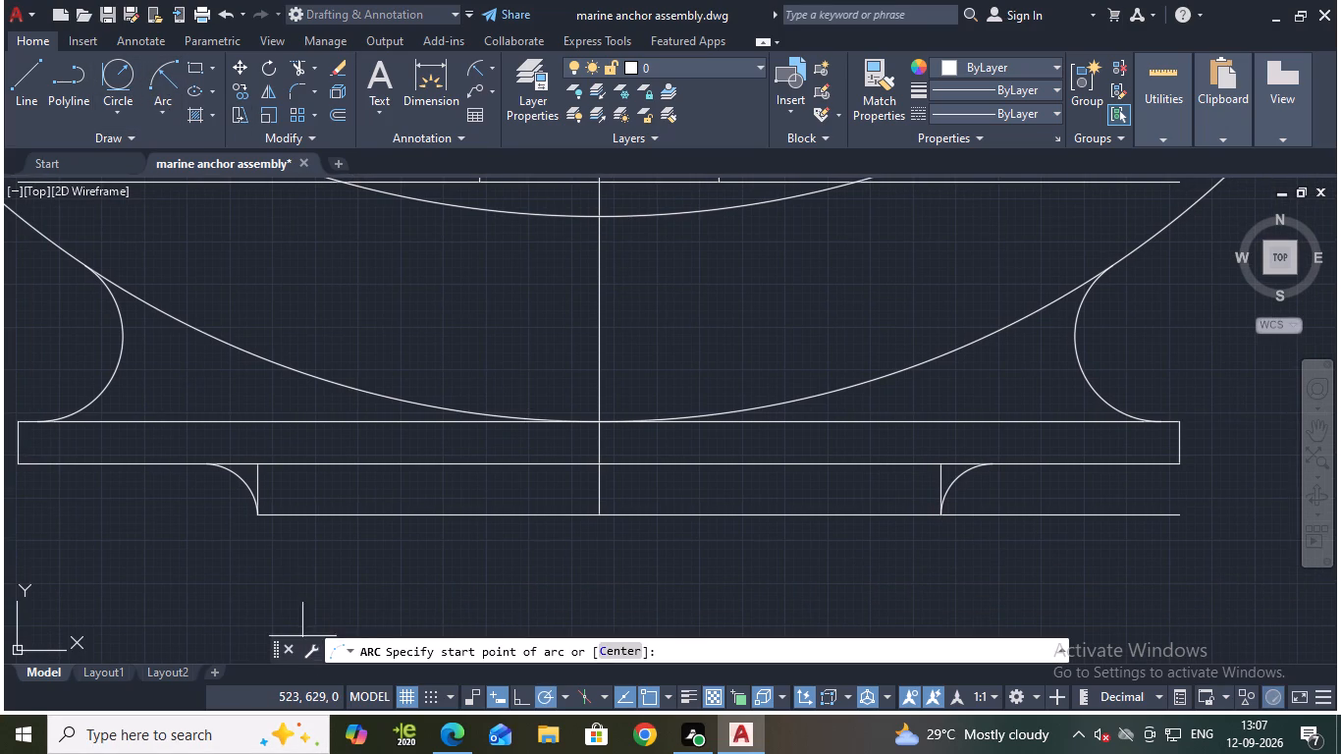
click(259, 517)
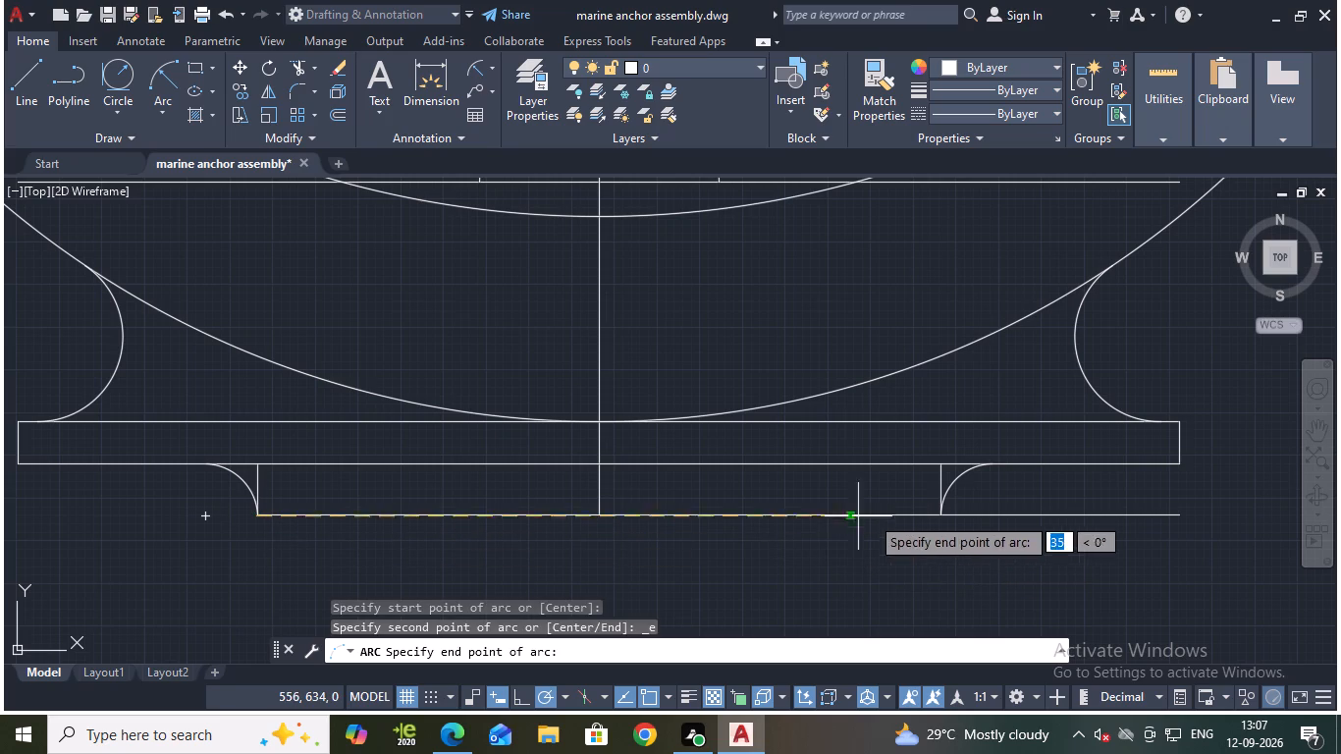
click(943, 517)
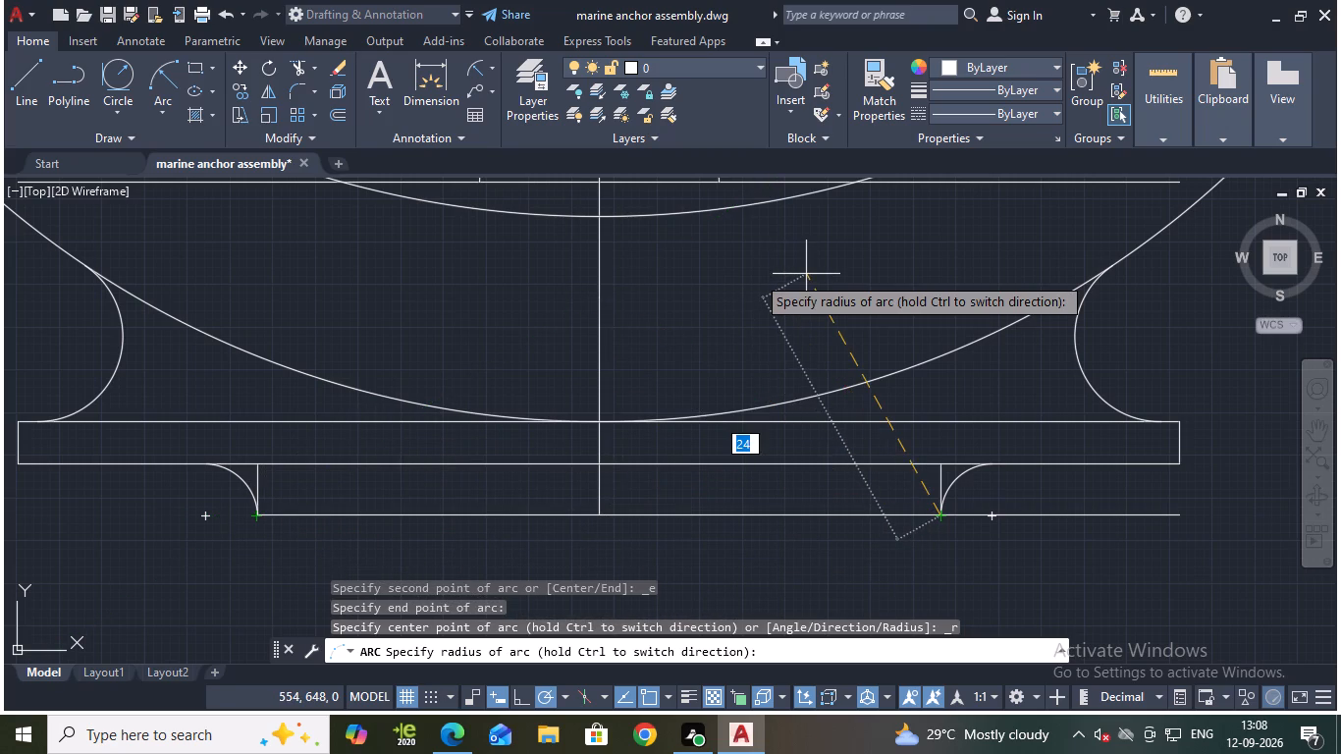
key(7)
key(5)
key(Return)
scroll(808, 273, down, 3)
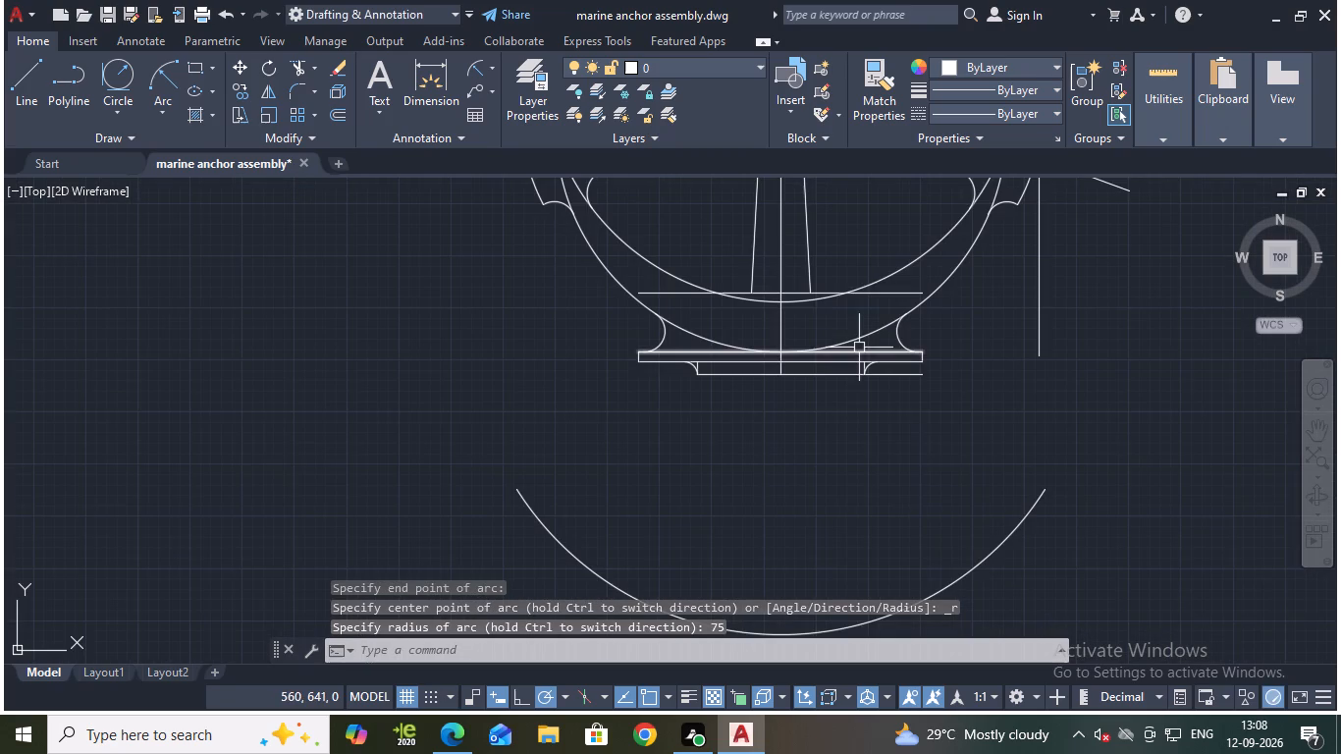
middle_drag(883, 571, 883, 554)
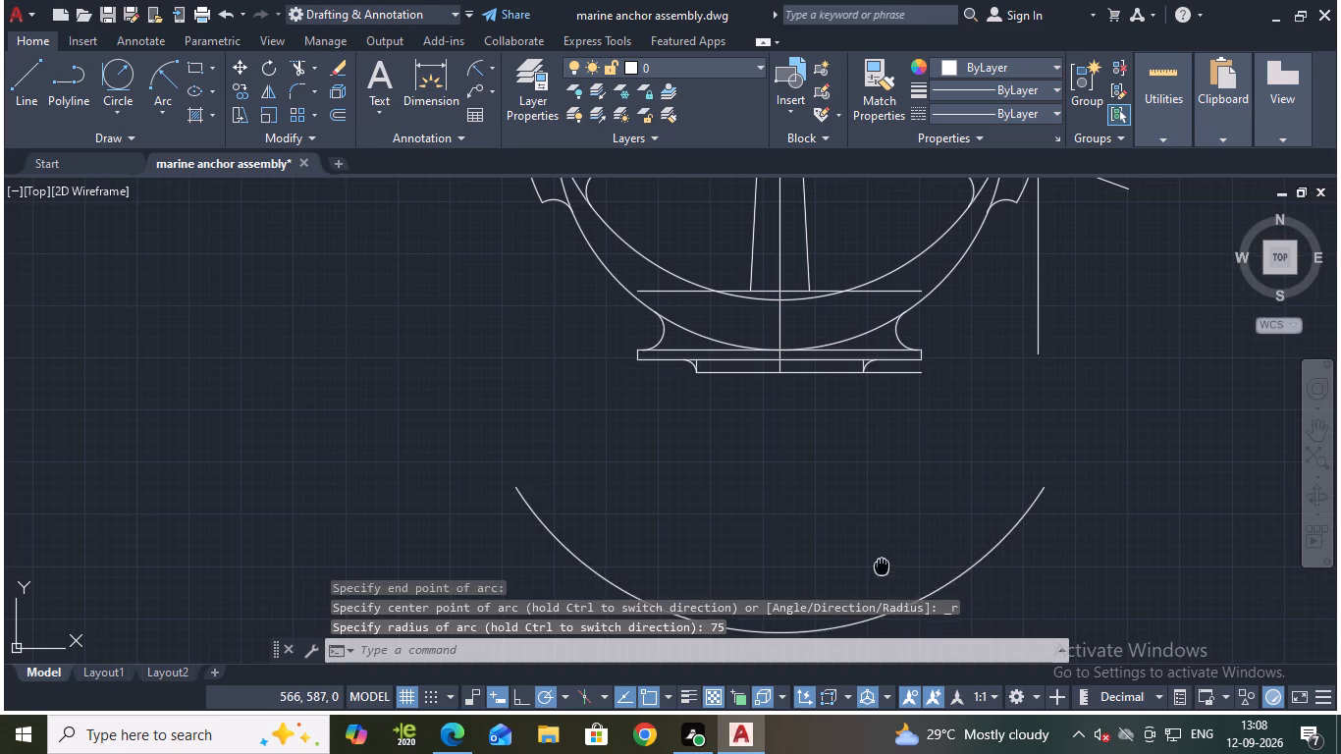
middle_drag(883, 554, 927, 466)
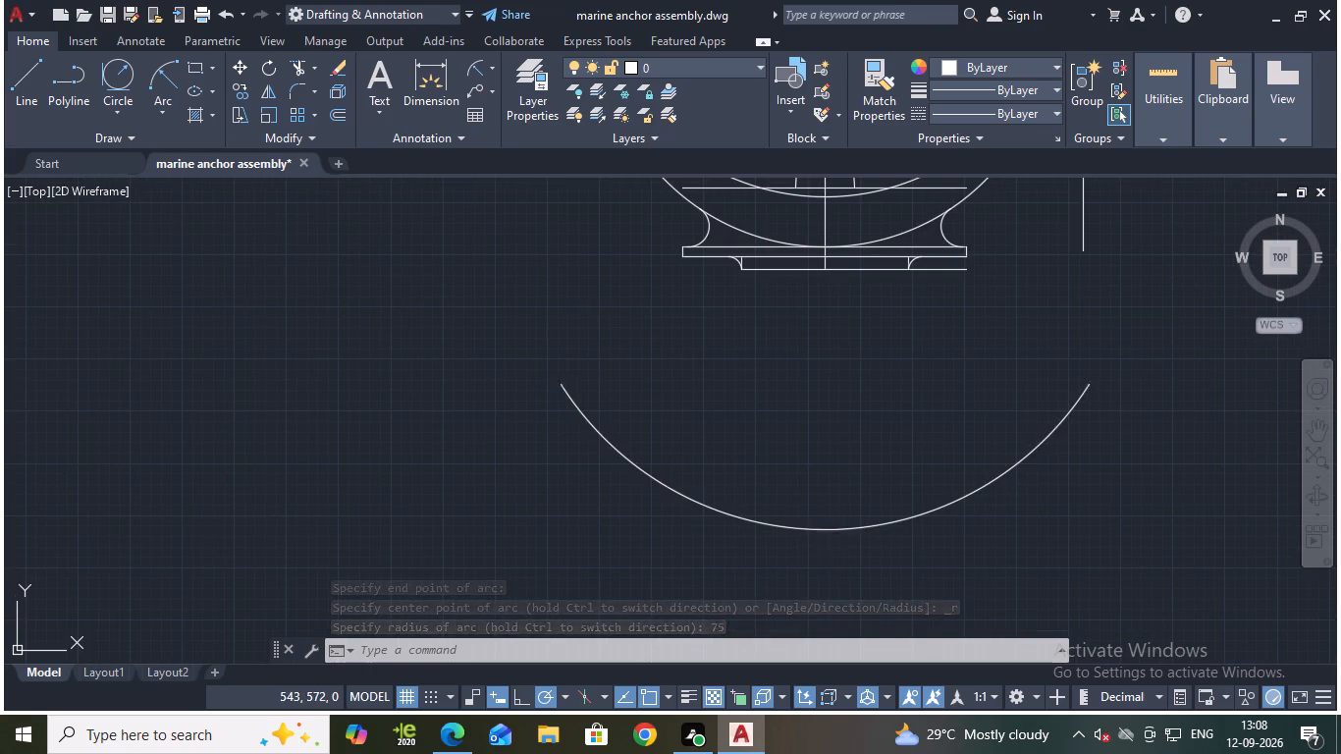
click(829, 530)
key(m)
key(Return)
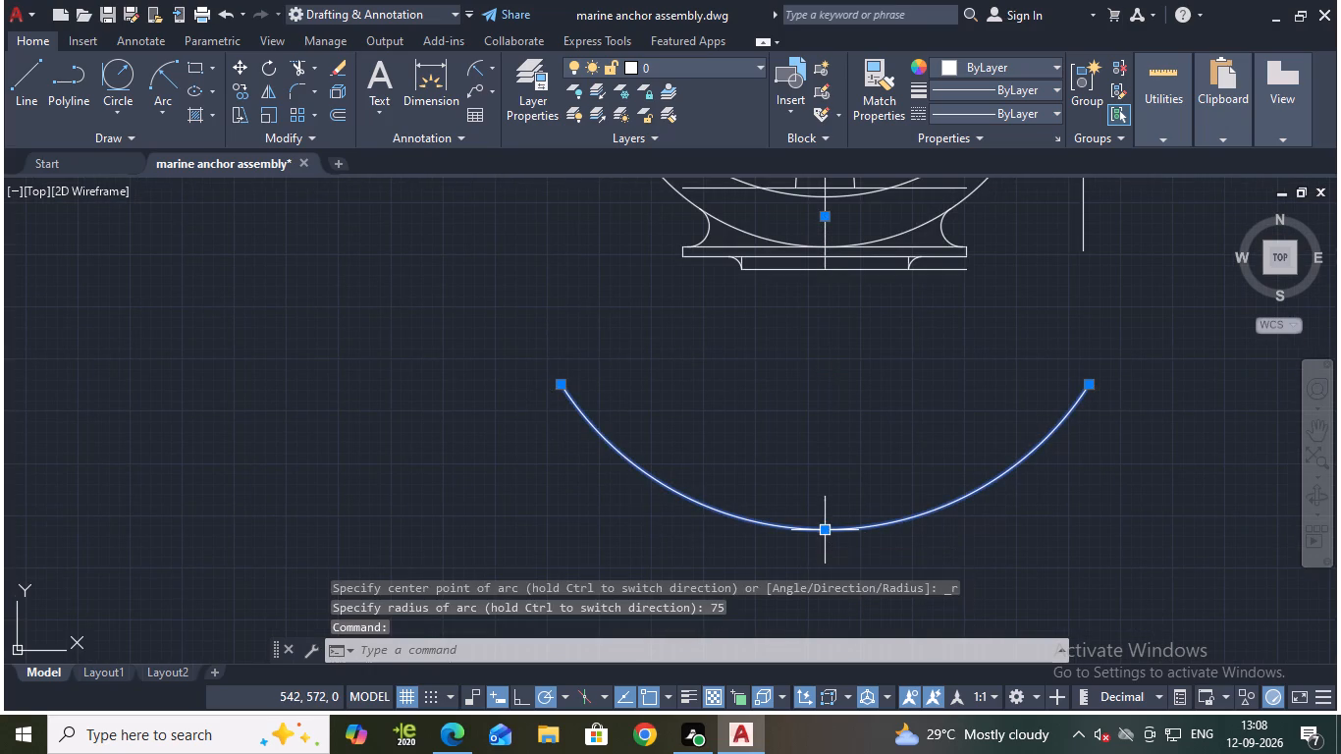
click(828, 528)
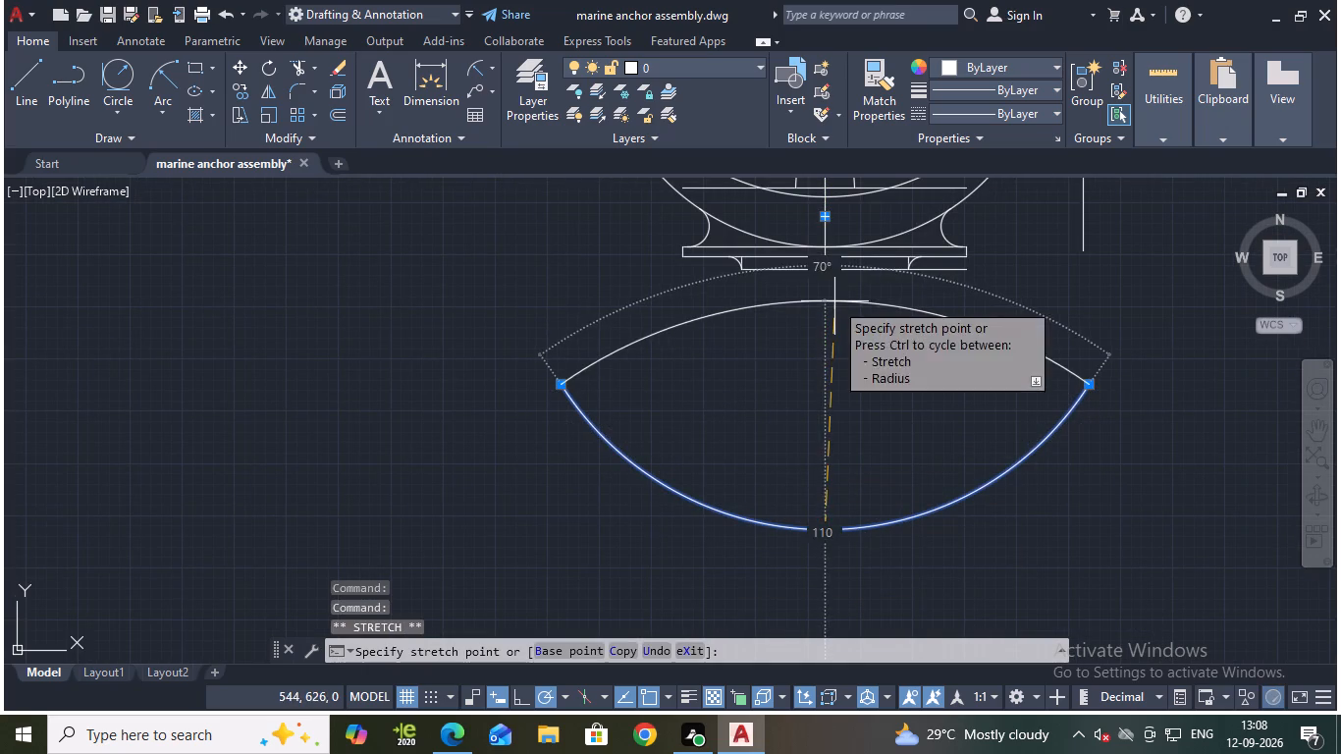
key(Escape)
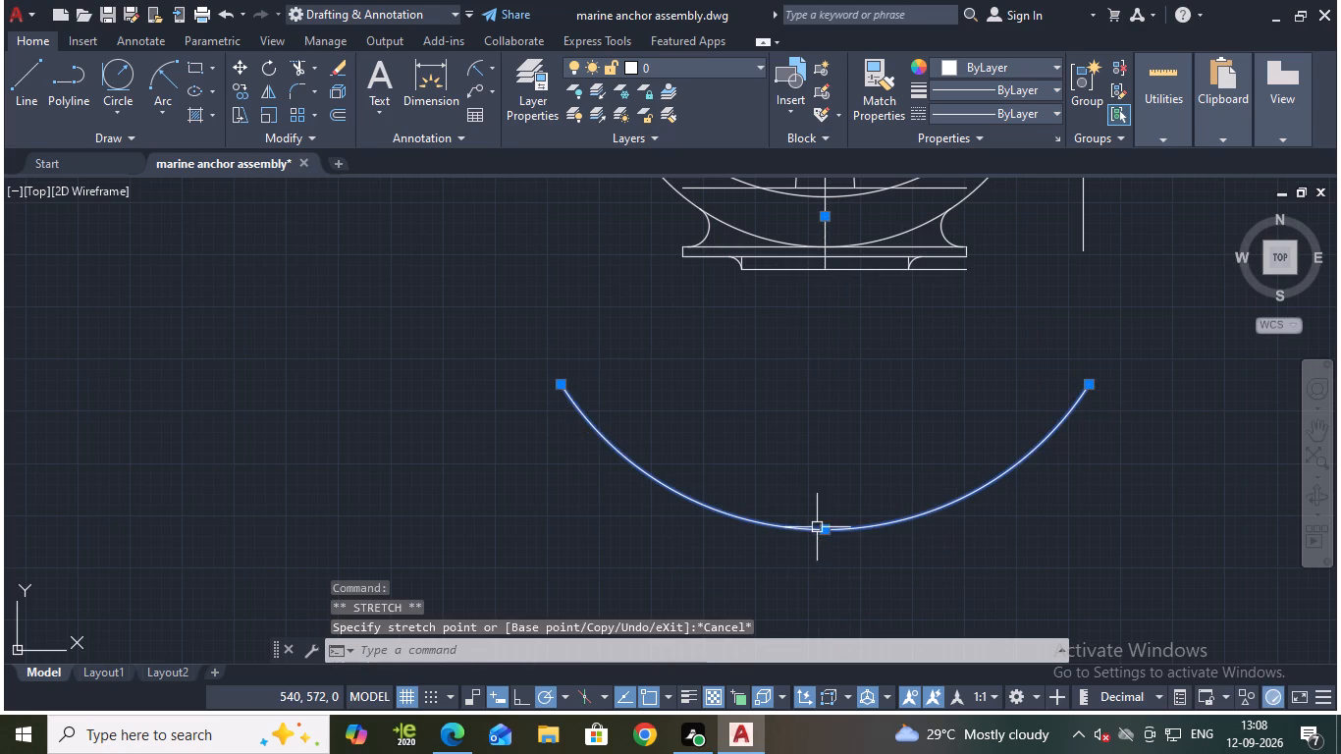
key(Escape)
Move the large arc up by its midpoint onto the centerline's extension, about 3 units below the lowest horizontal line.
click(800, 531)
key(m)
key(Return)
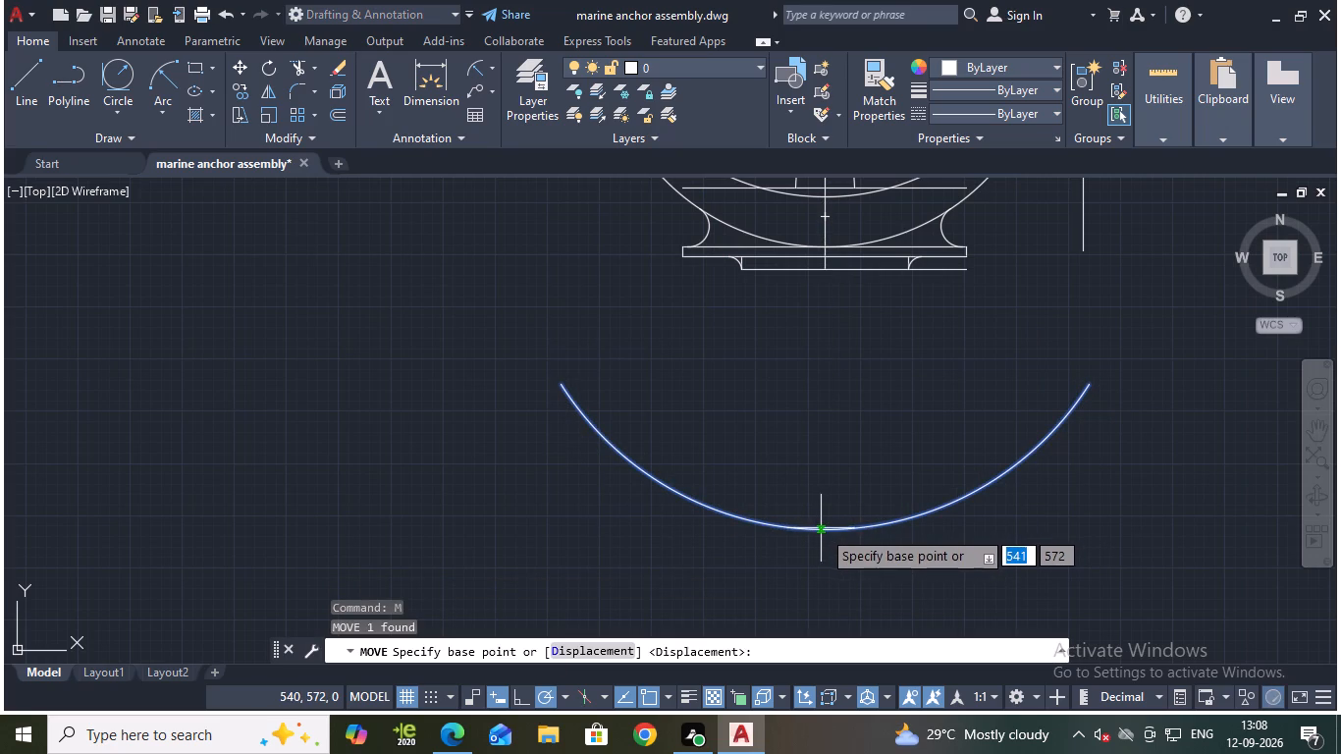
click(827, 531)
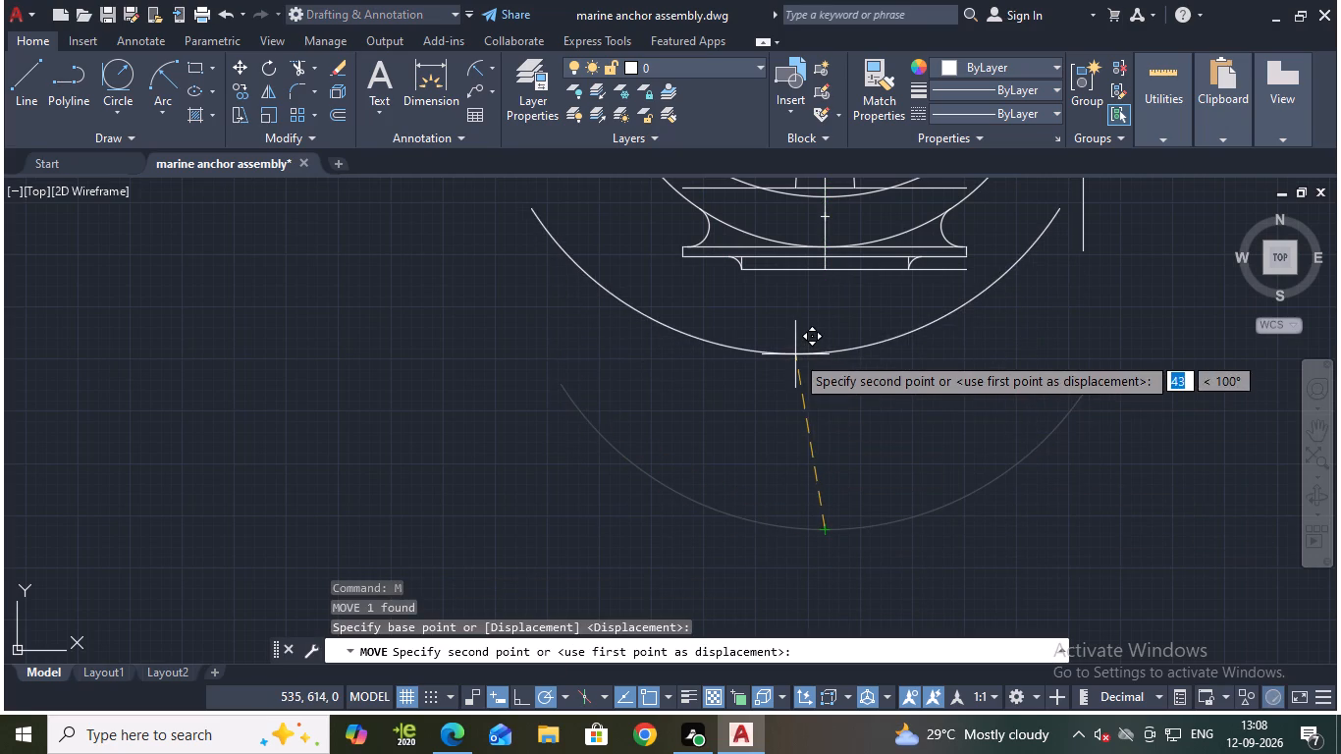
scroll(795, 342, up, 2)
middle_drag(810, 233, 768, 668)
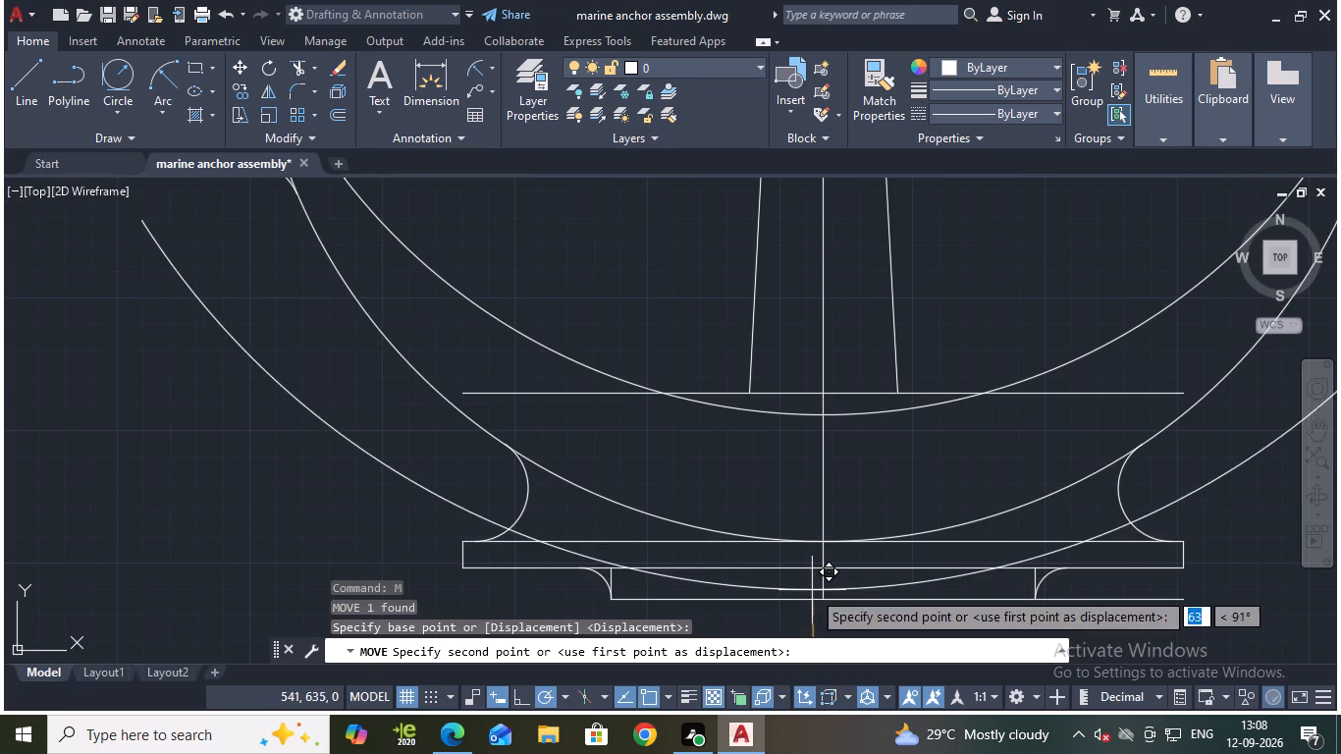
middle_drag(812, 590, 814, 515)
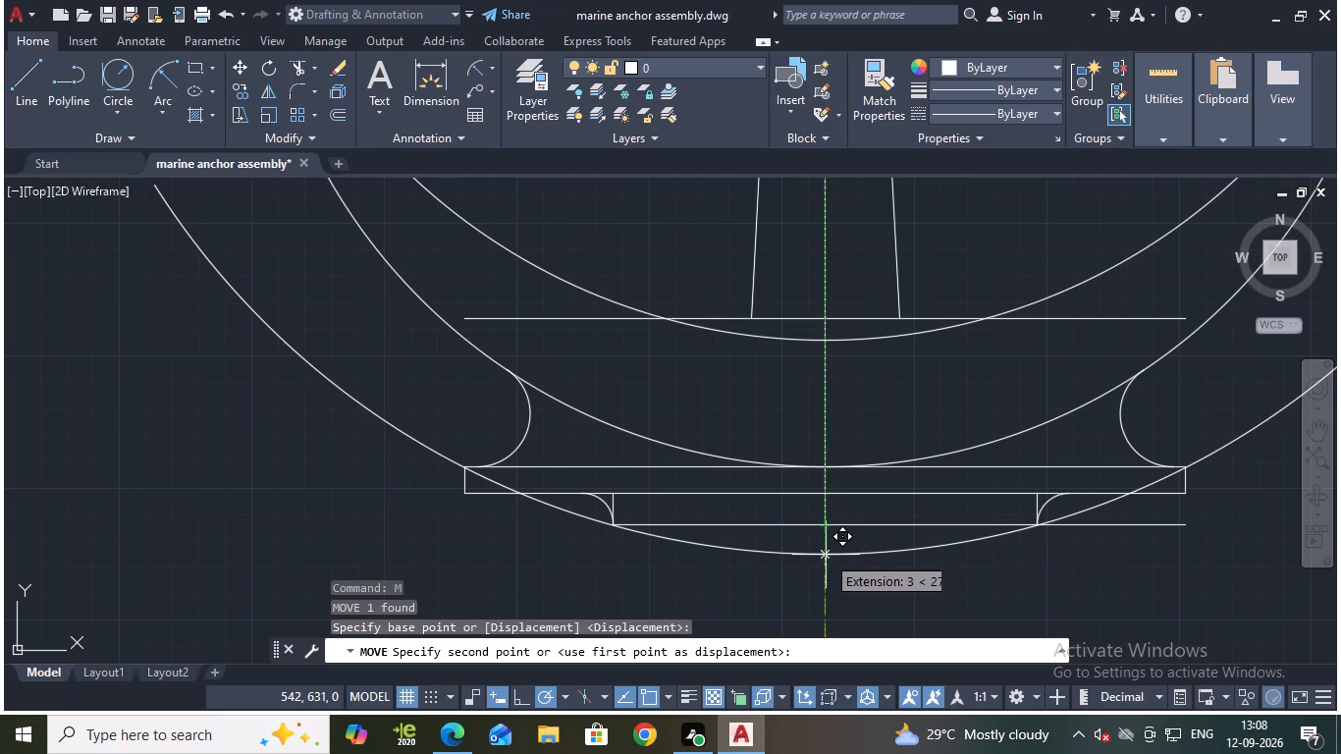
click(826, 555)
Examine how the moved arc meets the lower base's bottom corners.
scroll(670, 513, up, 5)
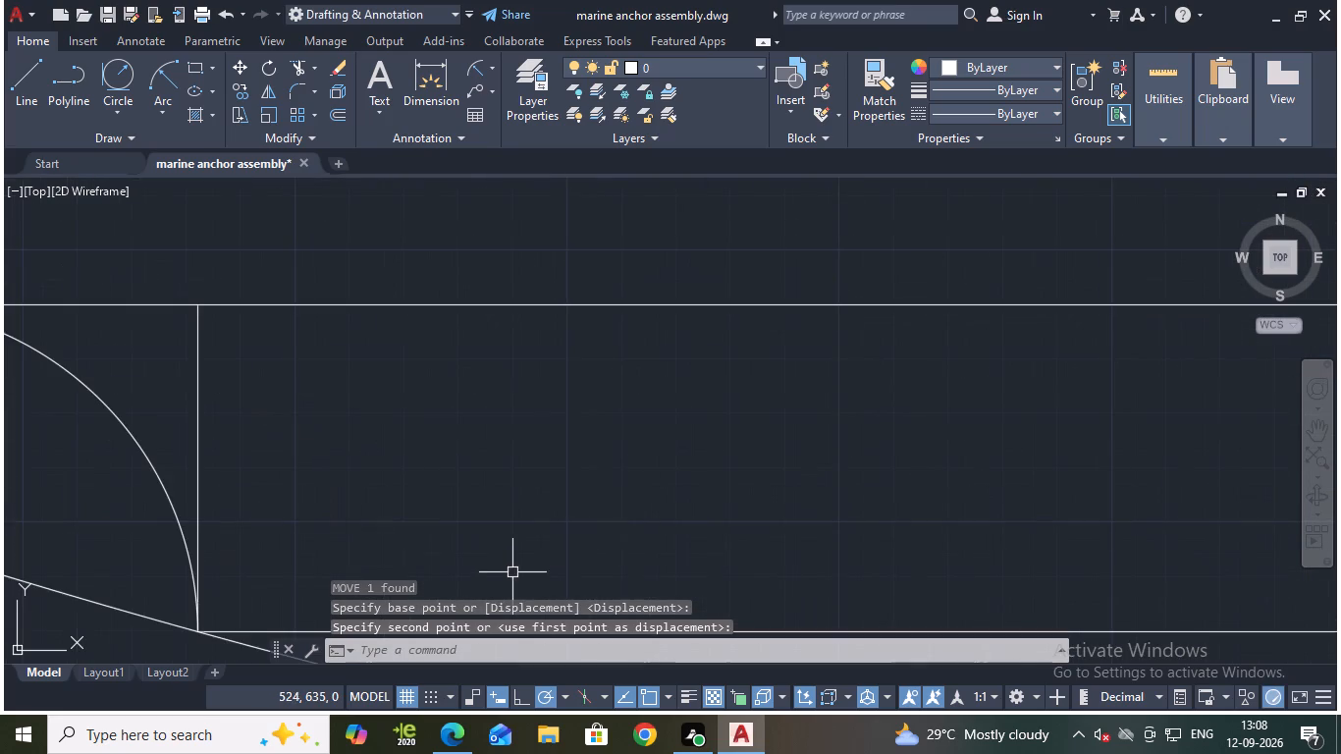
middle_drag(527, 566, 724, 443)
scroll(371, 490, up, 5)
middle_drag(552, 514, 542, 514)
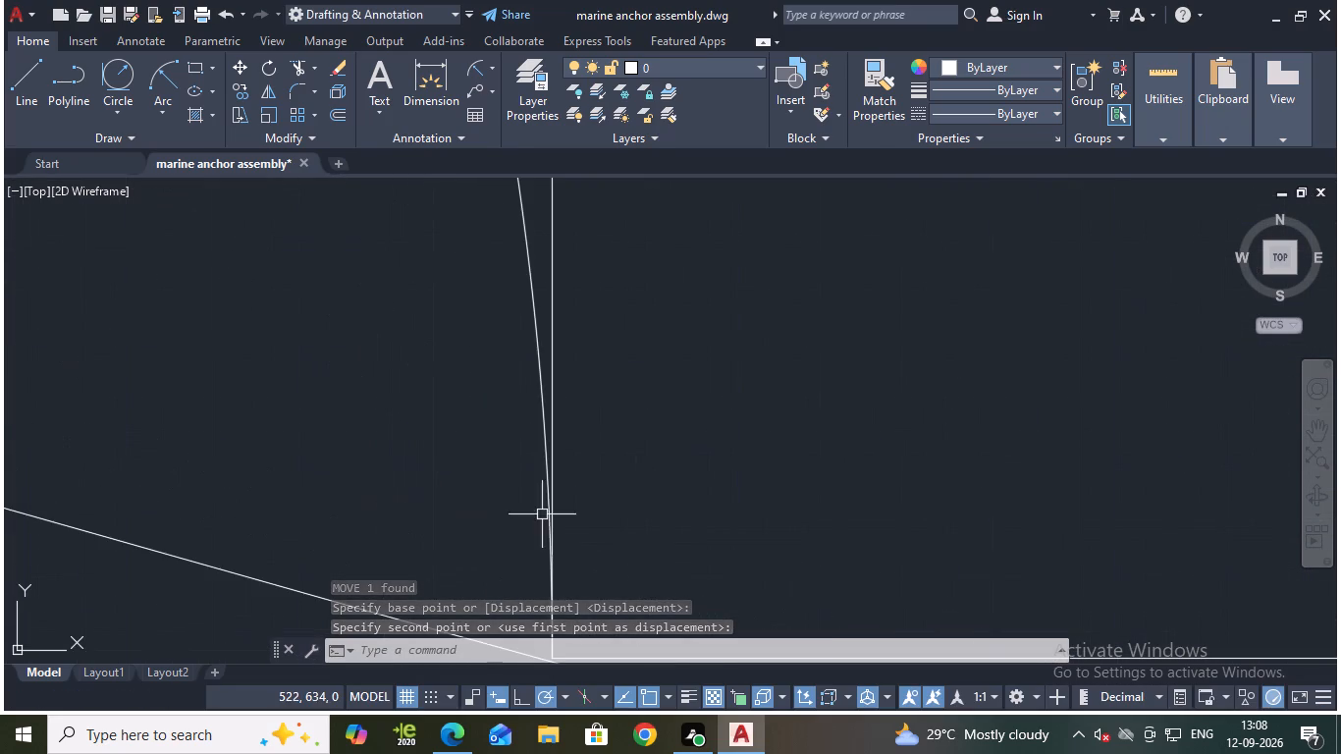
middle_drag(542, 514, 663, 402)
scroll(859, 556, down, 6)
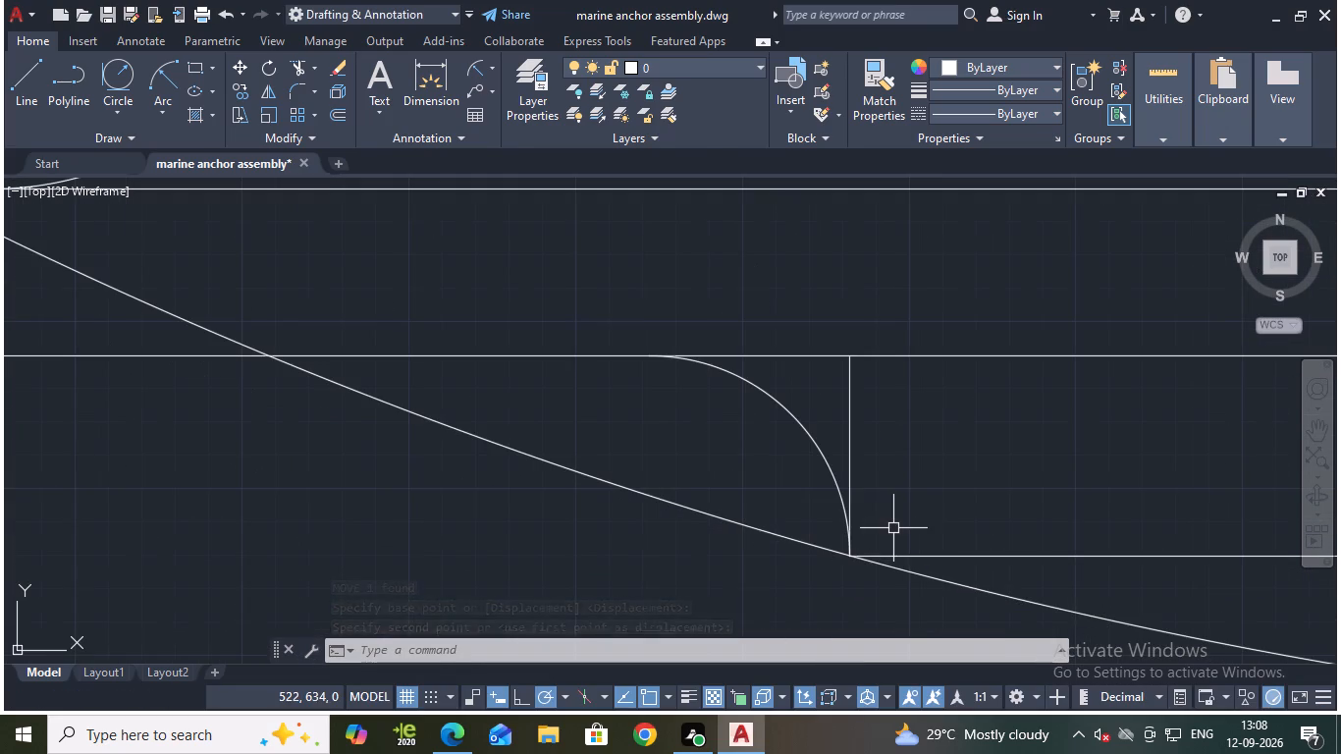
scroll(1053, 559, down, 1)
middle_drag(1053, 559, 524, 550)
scroll(680, 542, down, 2)
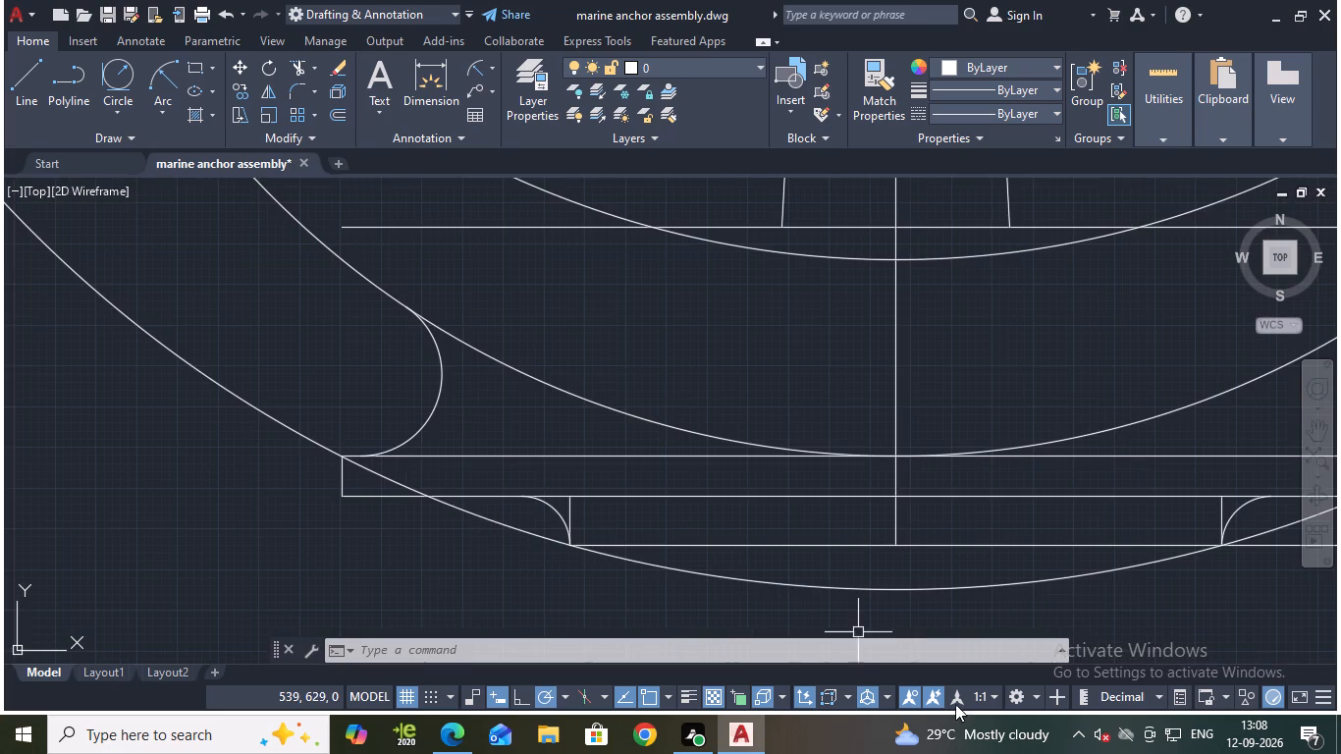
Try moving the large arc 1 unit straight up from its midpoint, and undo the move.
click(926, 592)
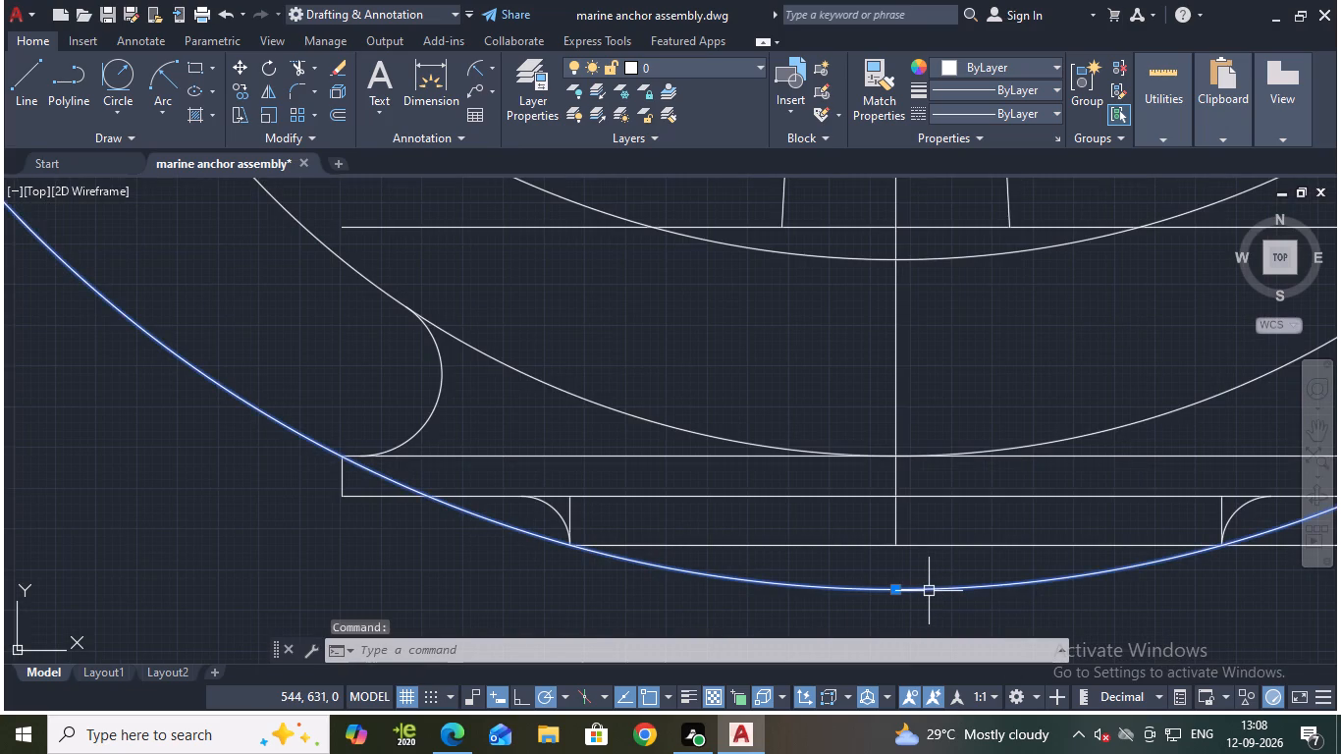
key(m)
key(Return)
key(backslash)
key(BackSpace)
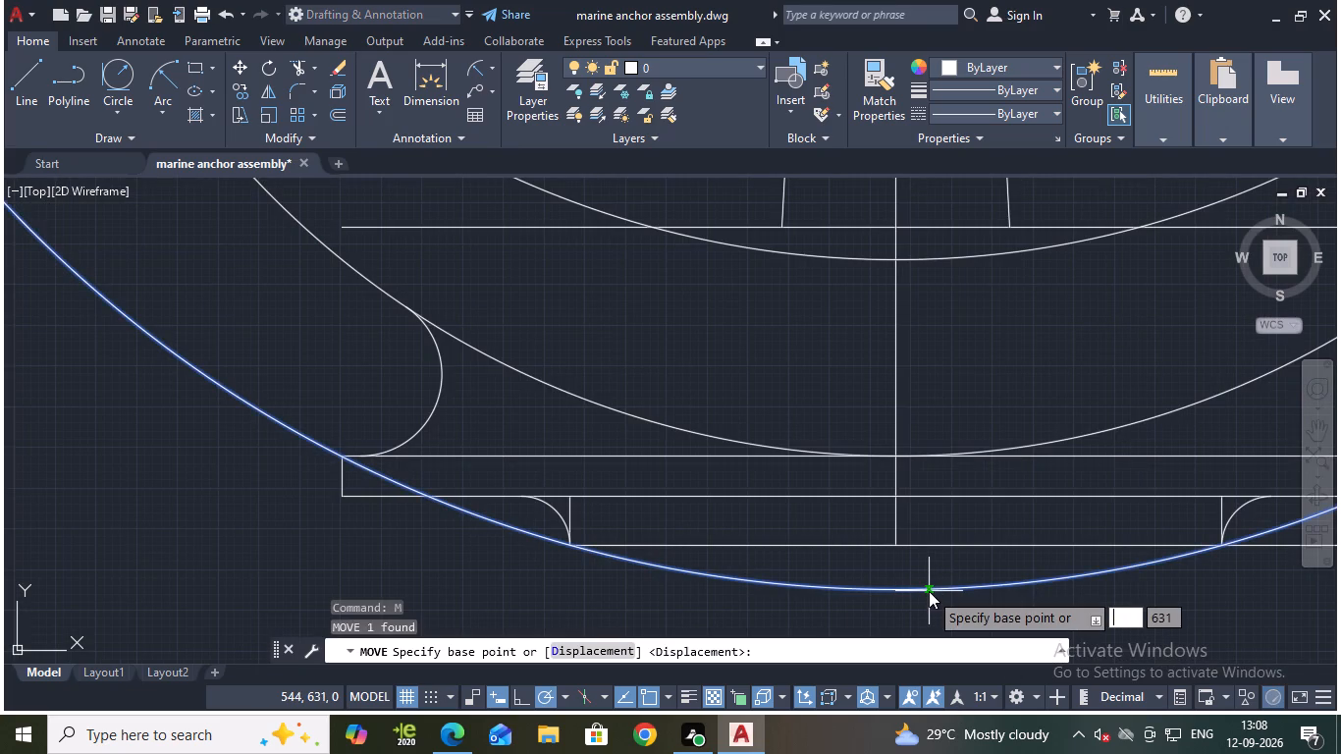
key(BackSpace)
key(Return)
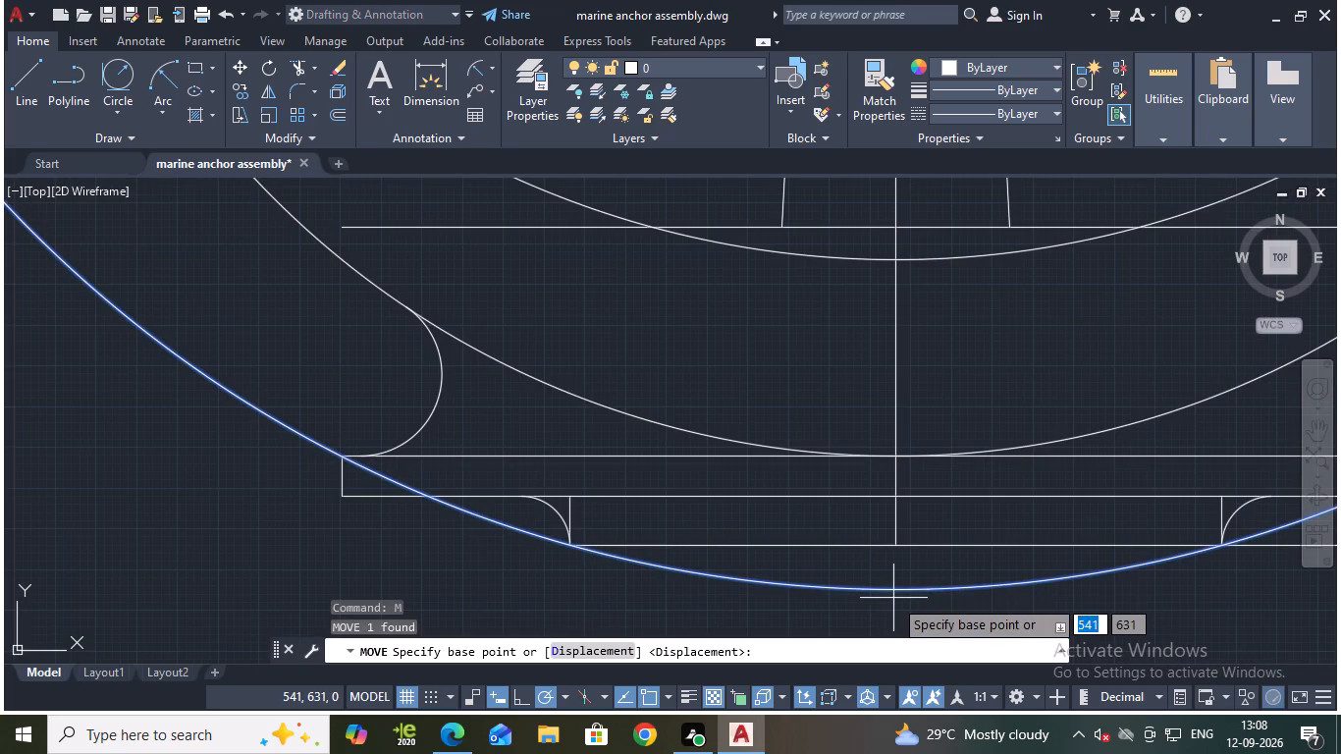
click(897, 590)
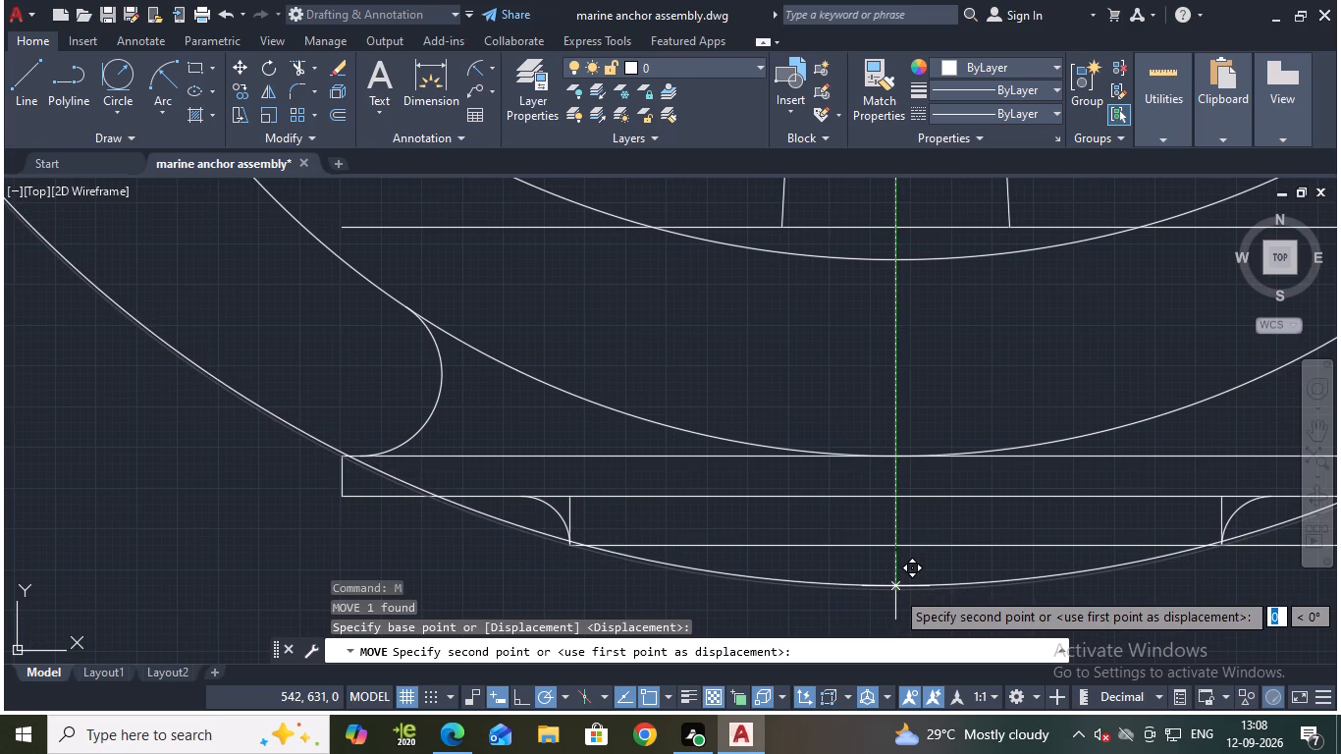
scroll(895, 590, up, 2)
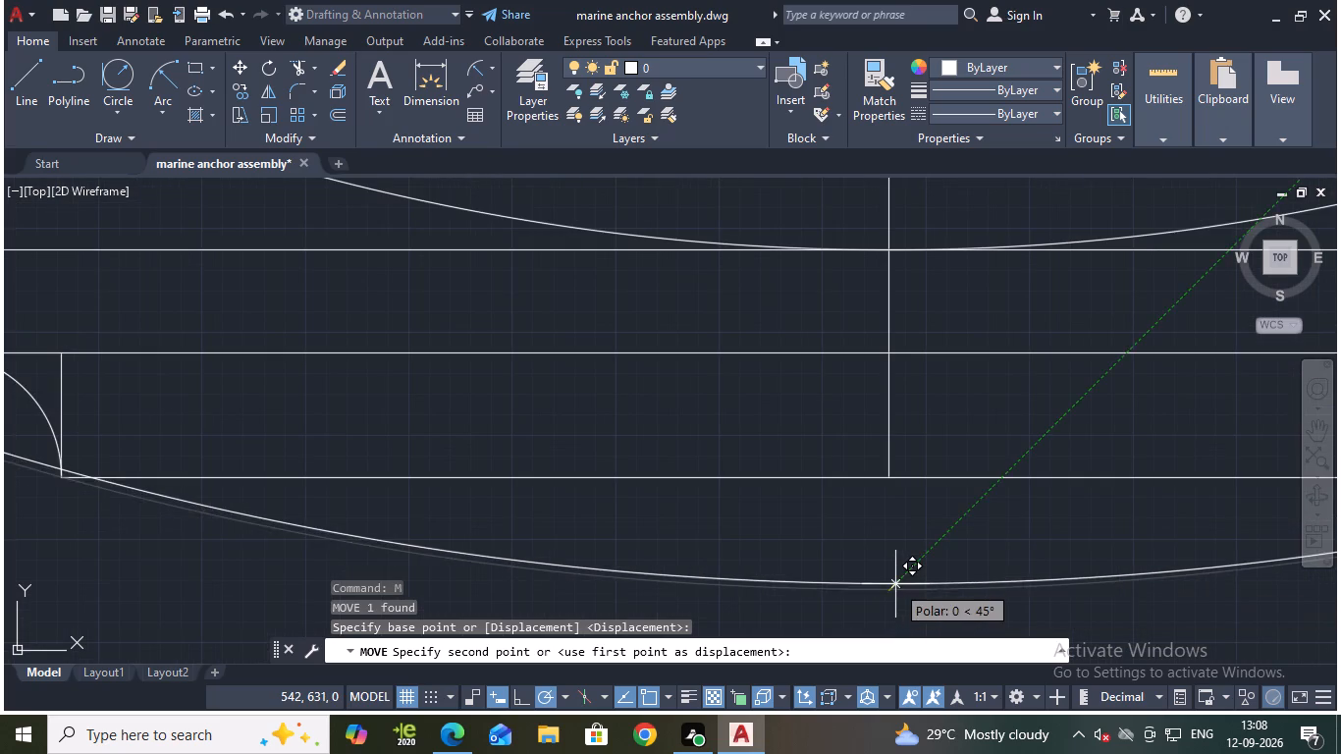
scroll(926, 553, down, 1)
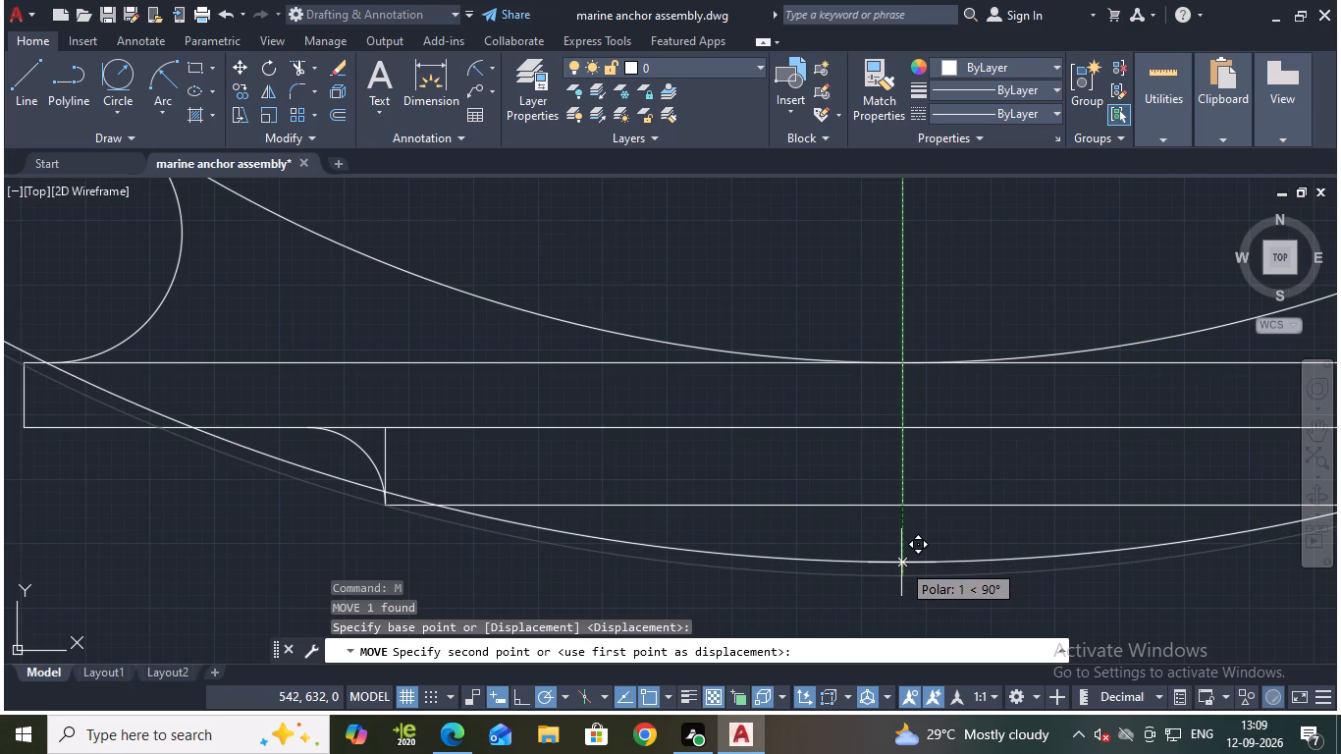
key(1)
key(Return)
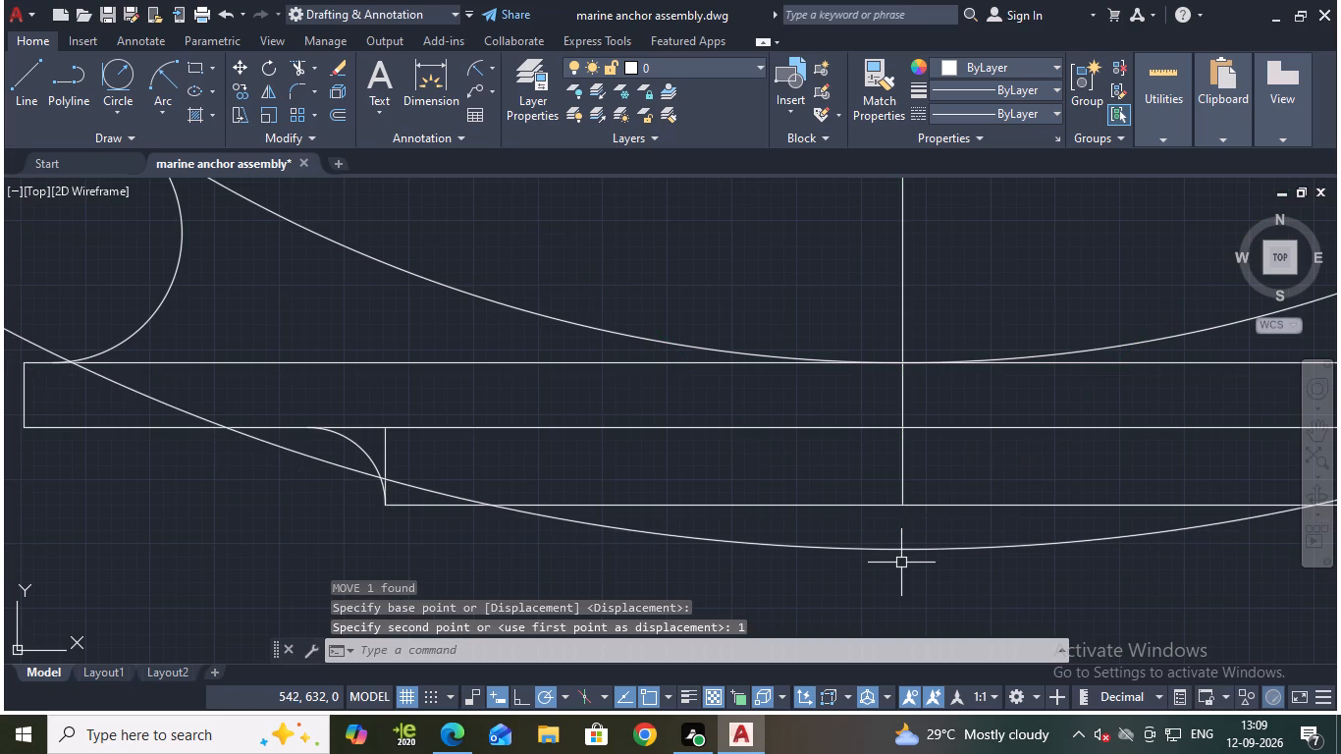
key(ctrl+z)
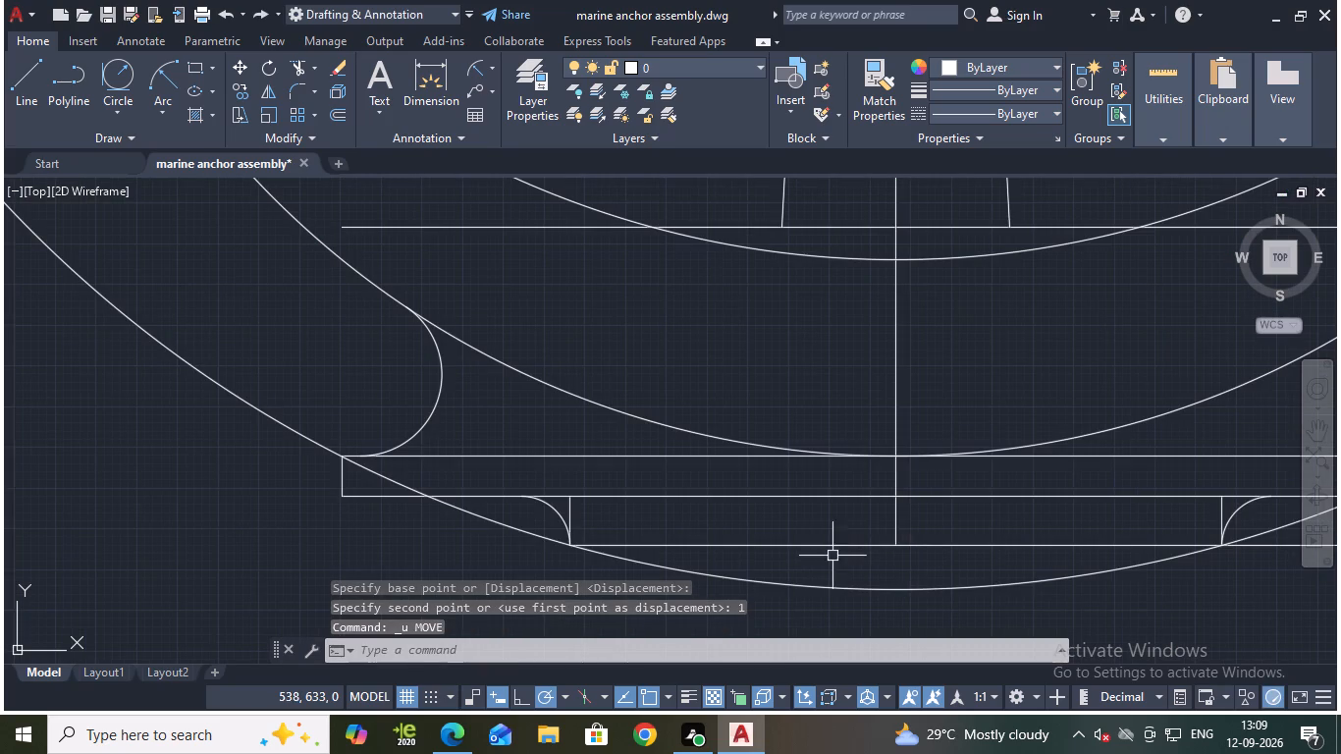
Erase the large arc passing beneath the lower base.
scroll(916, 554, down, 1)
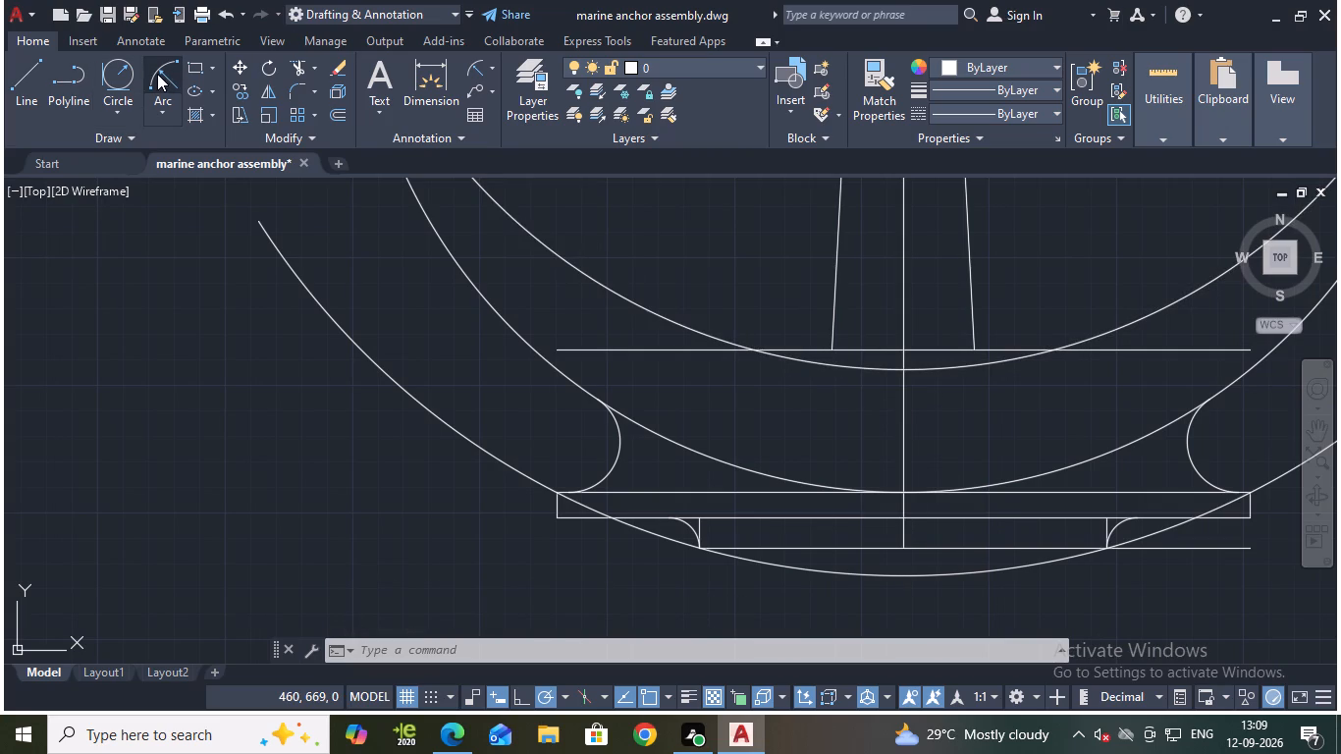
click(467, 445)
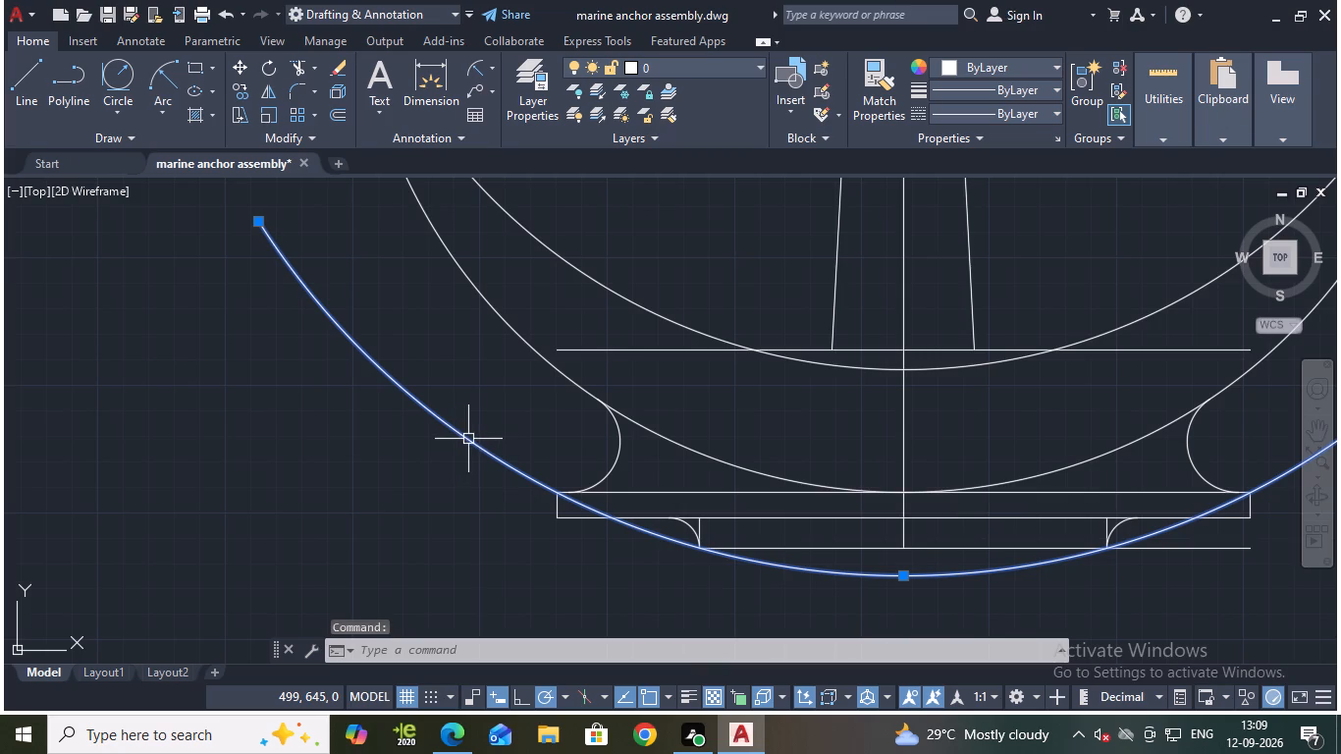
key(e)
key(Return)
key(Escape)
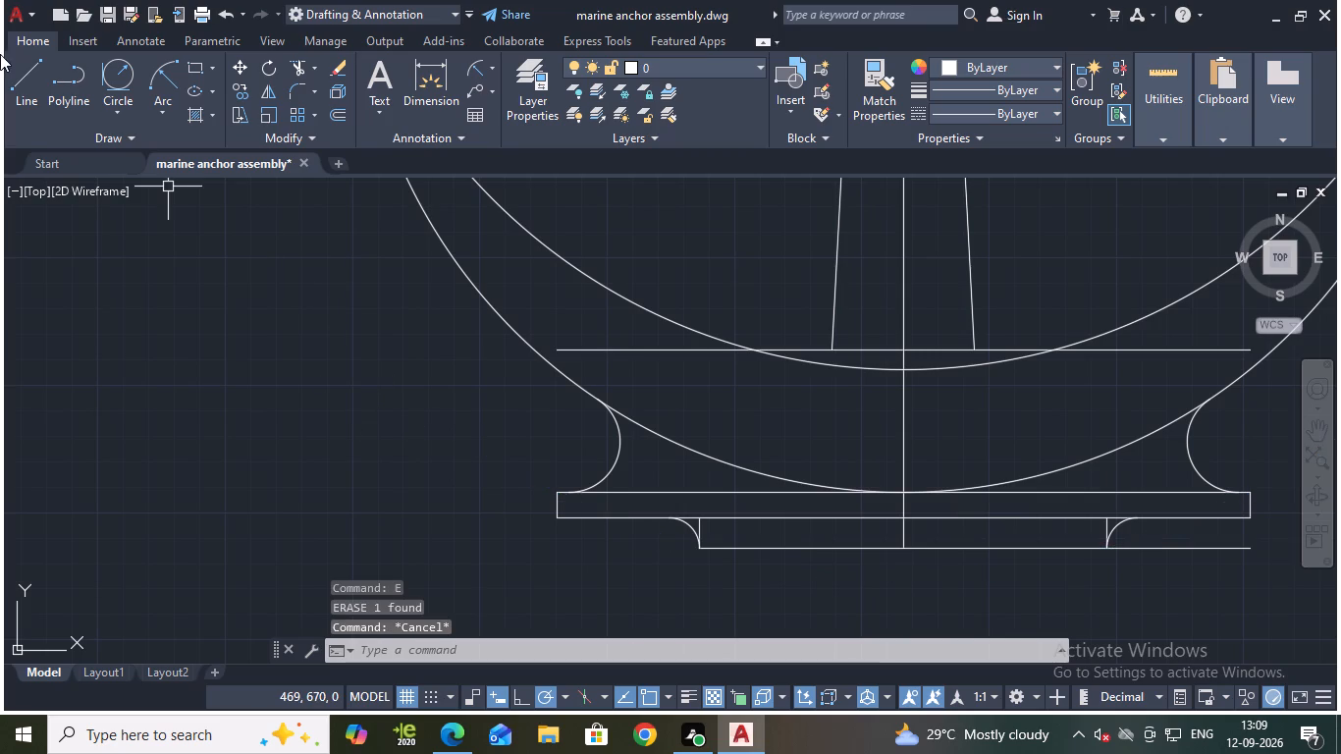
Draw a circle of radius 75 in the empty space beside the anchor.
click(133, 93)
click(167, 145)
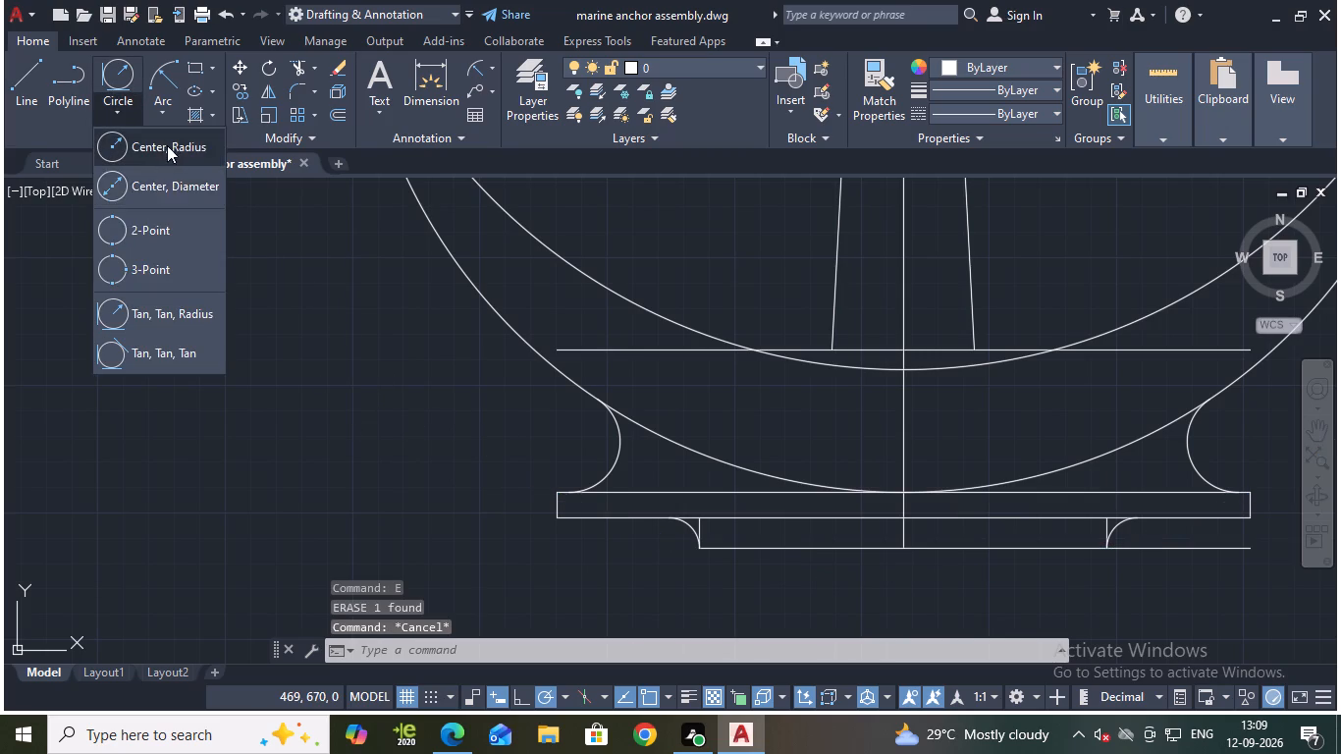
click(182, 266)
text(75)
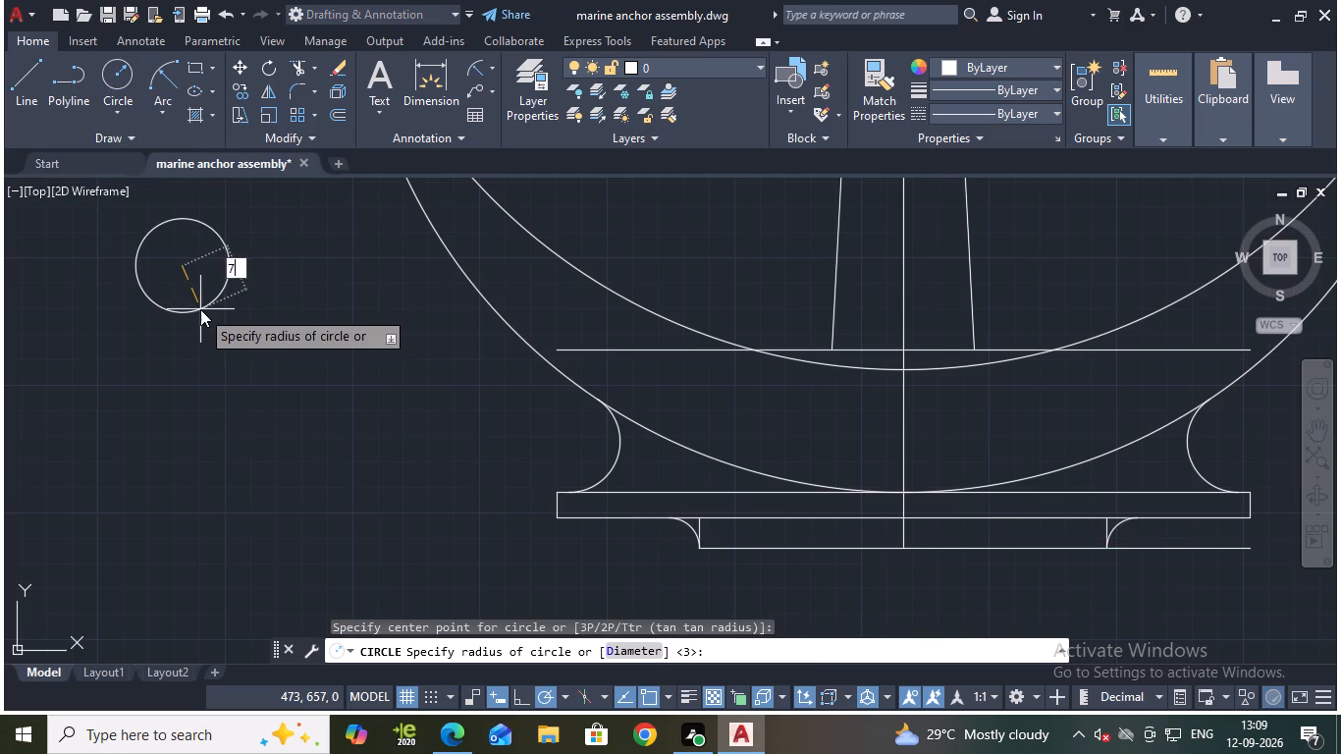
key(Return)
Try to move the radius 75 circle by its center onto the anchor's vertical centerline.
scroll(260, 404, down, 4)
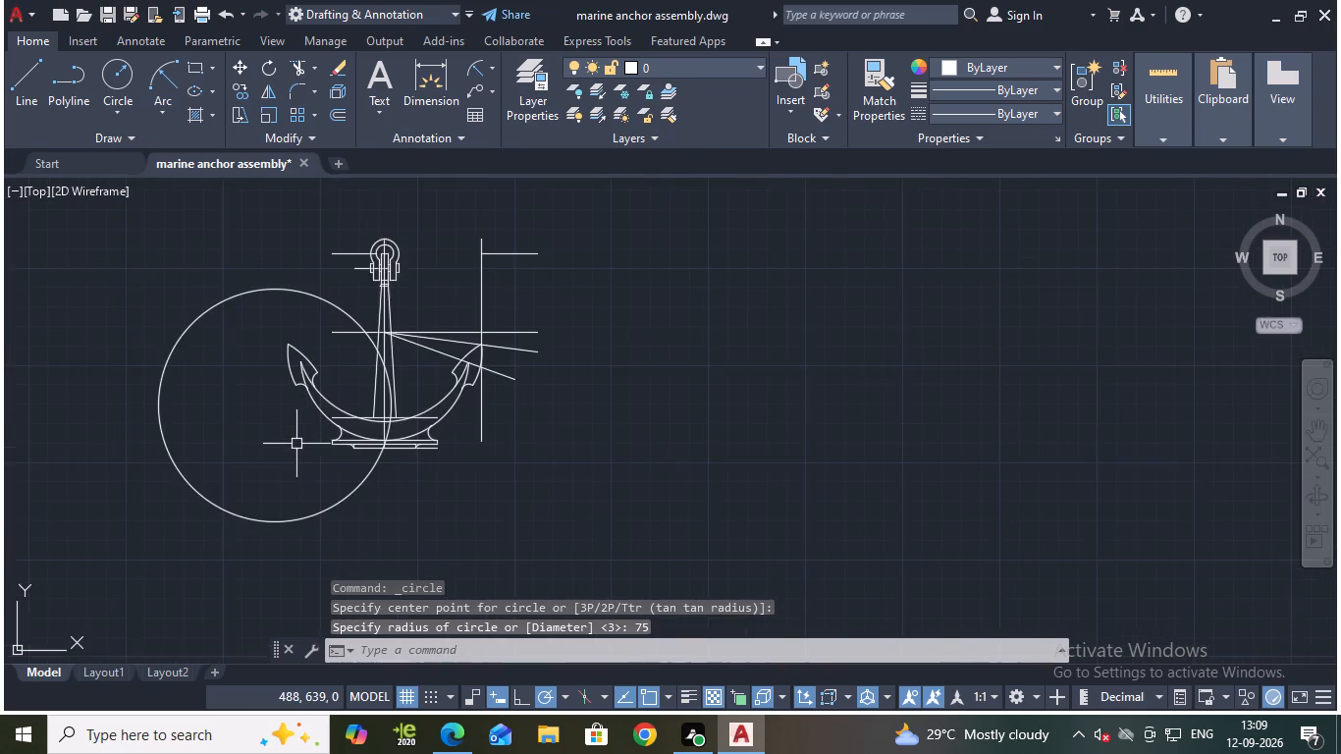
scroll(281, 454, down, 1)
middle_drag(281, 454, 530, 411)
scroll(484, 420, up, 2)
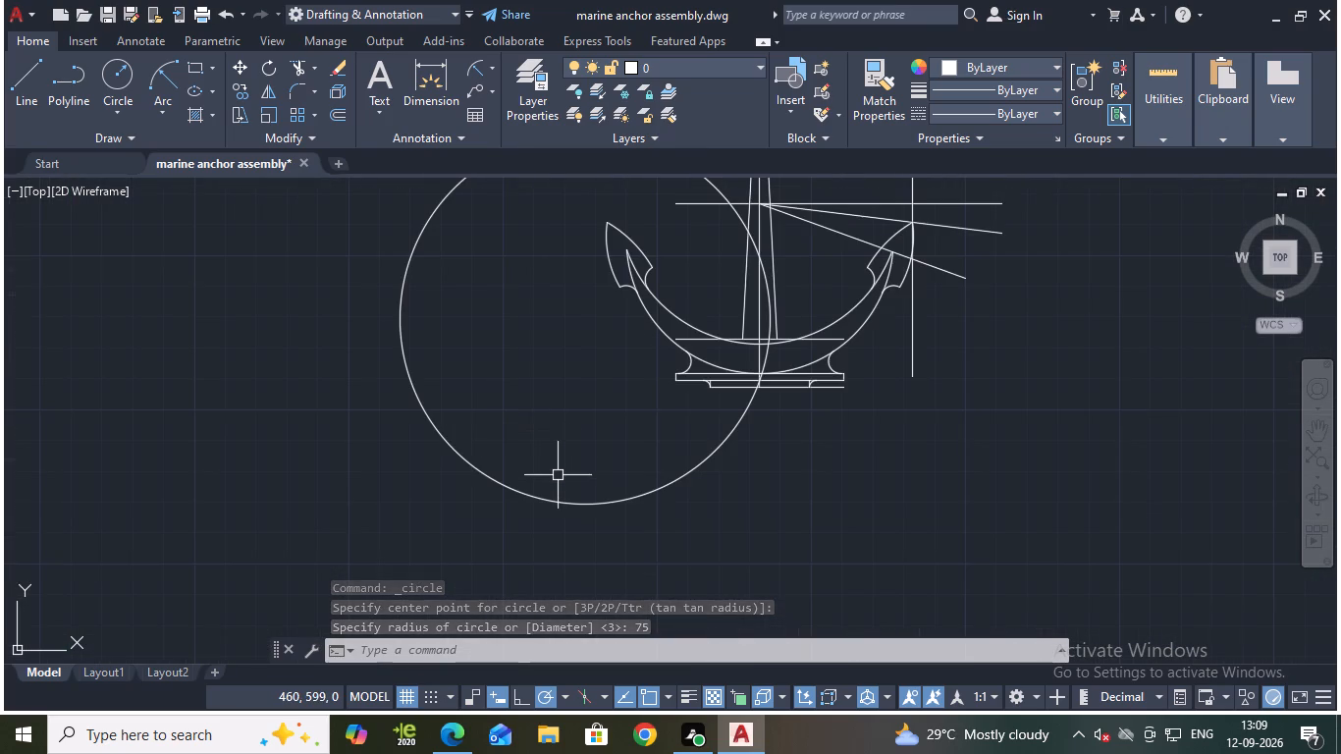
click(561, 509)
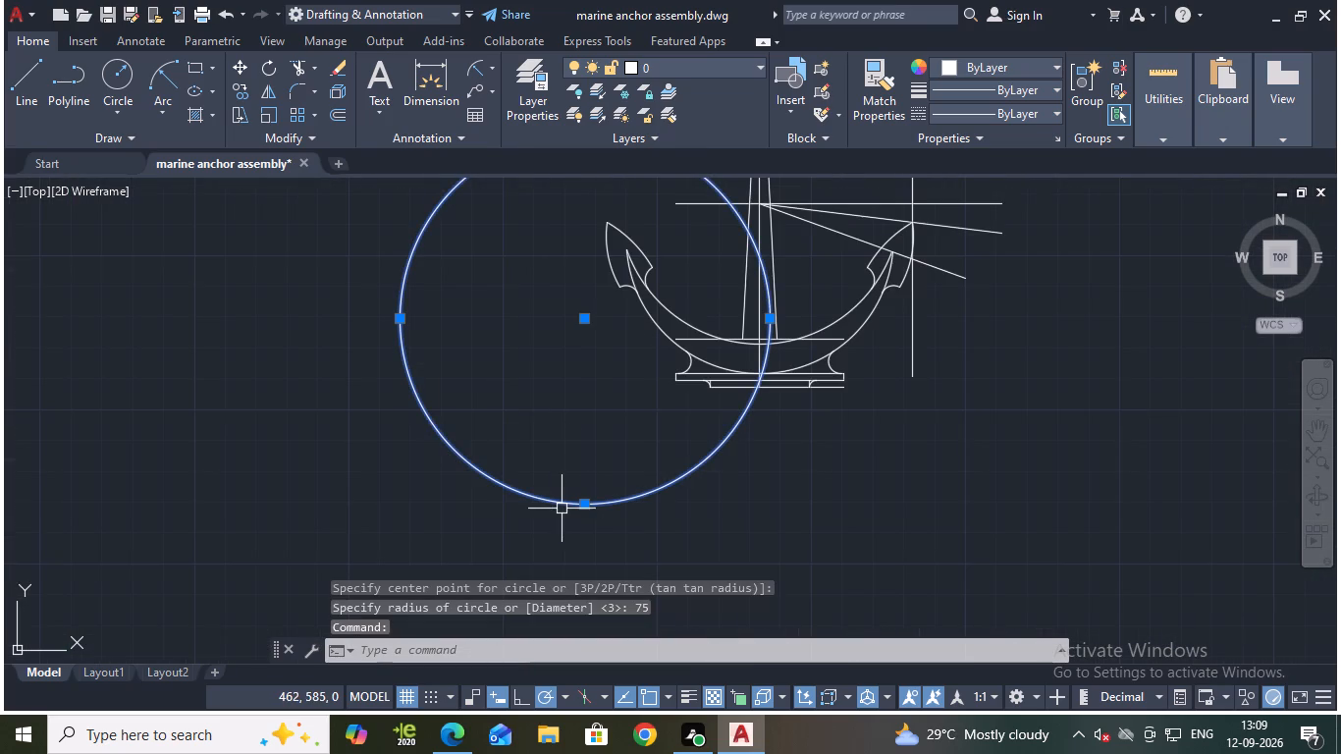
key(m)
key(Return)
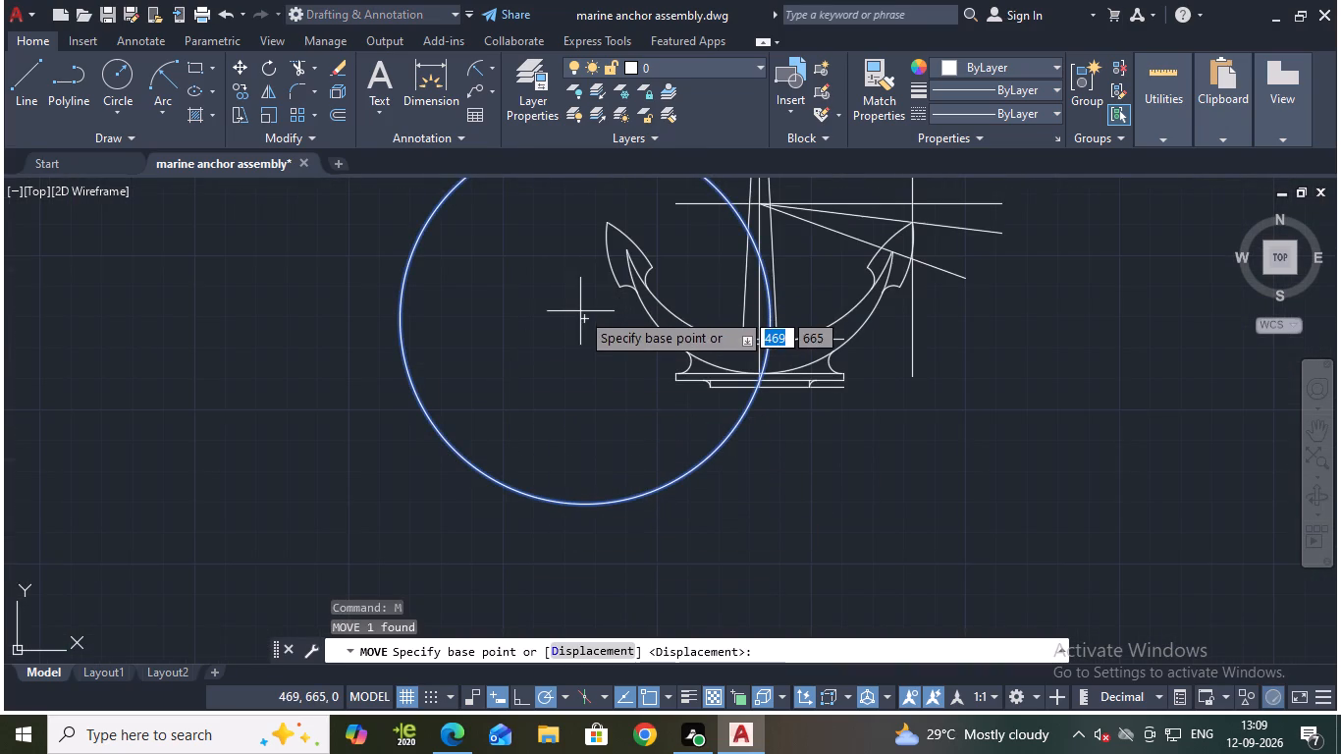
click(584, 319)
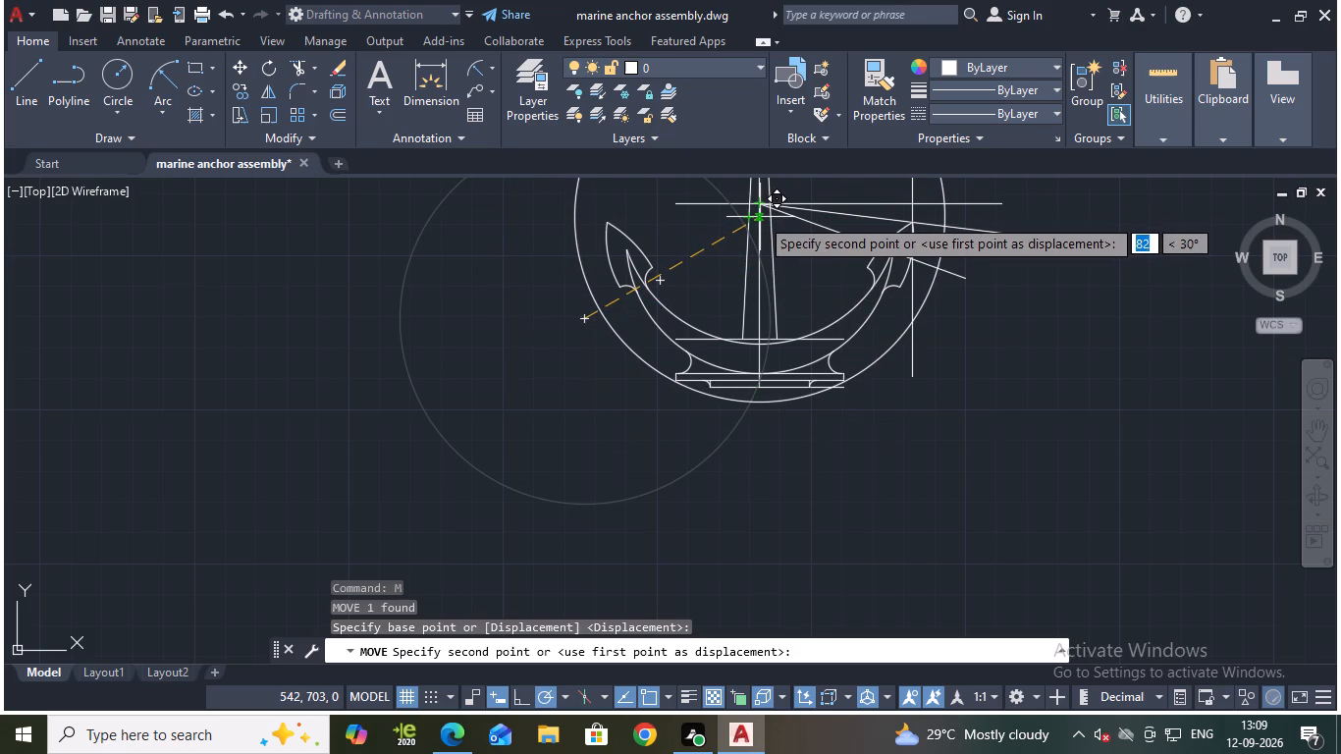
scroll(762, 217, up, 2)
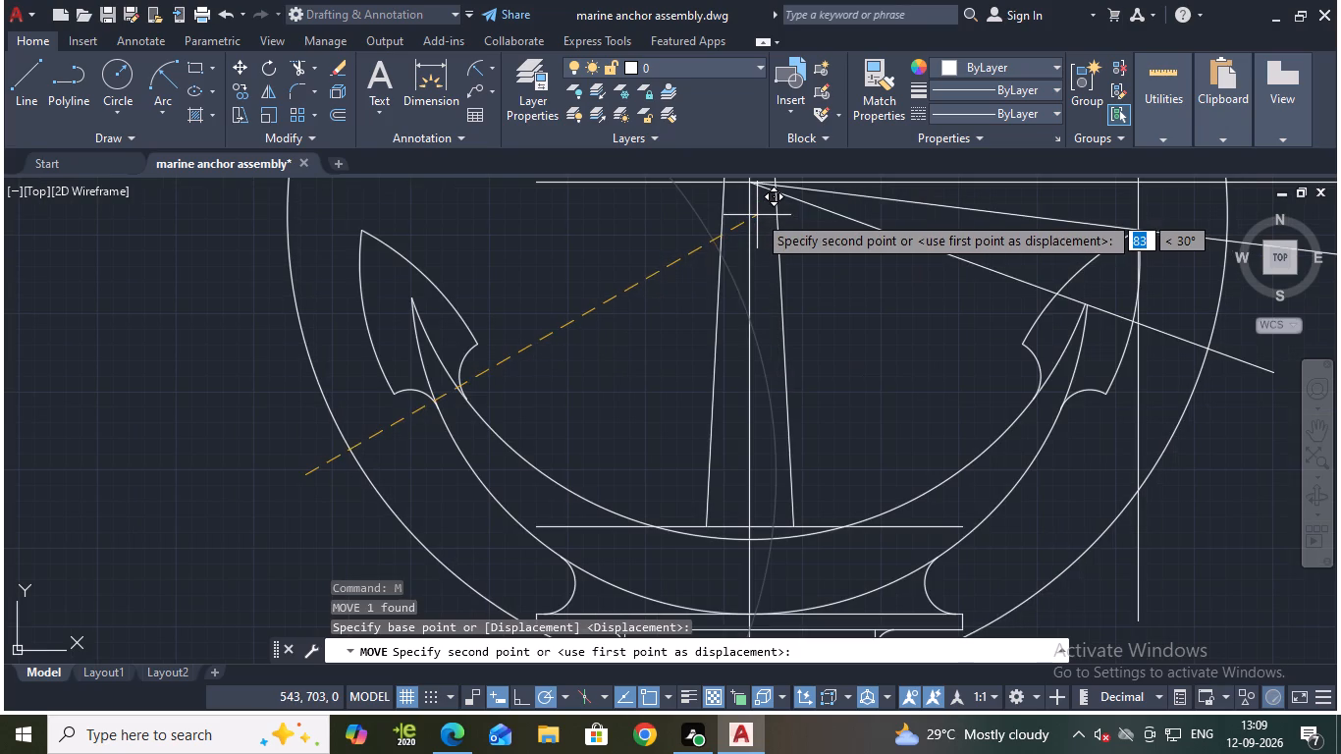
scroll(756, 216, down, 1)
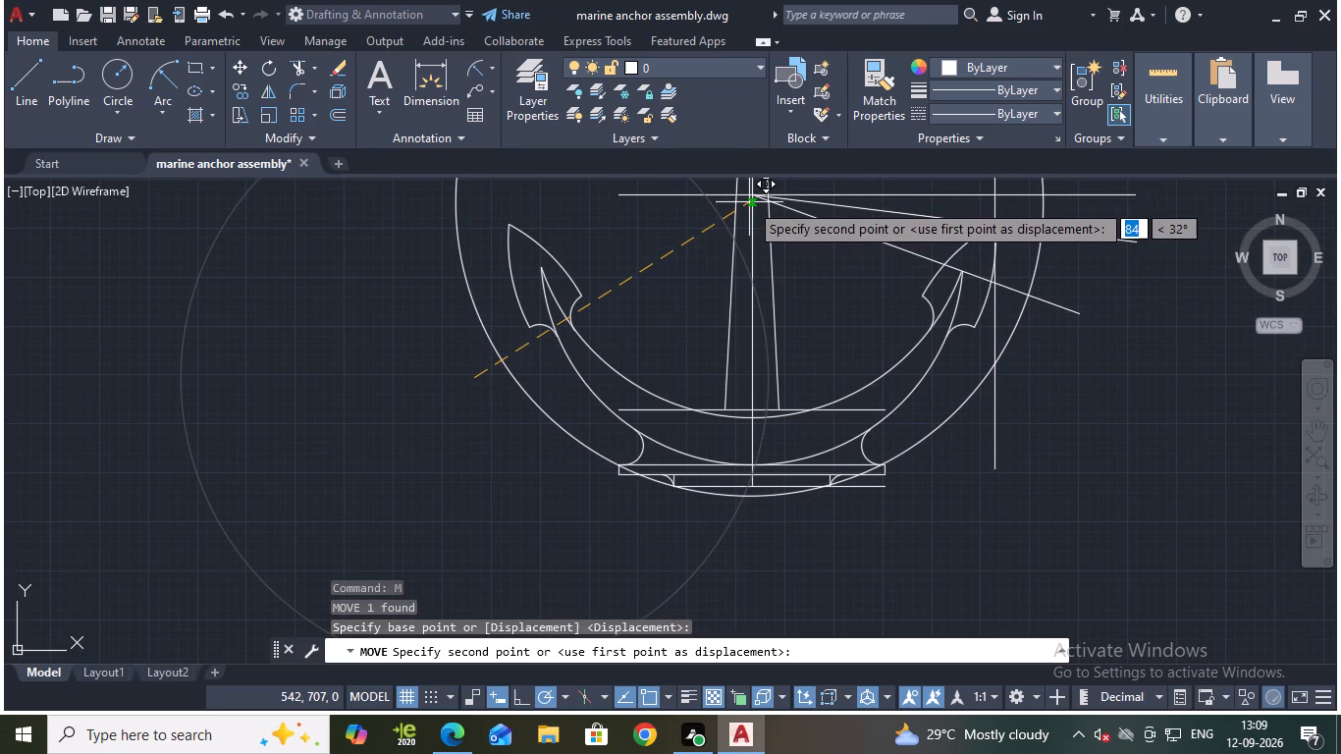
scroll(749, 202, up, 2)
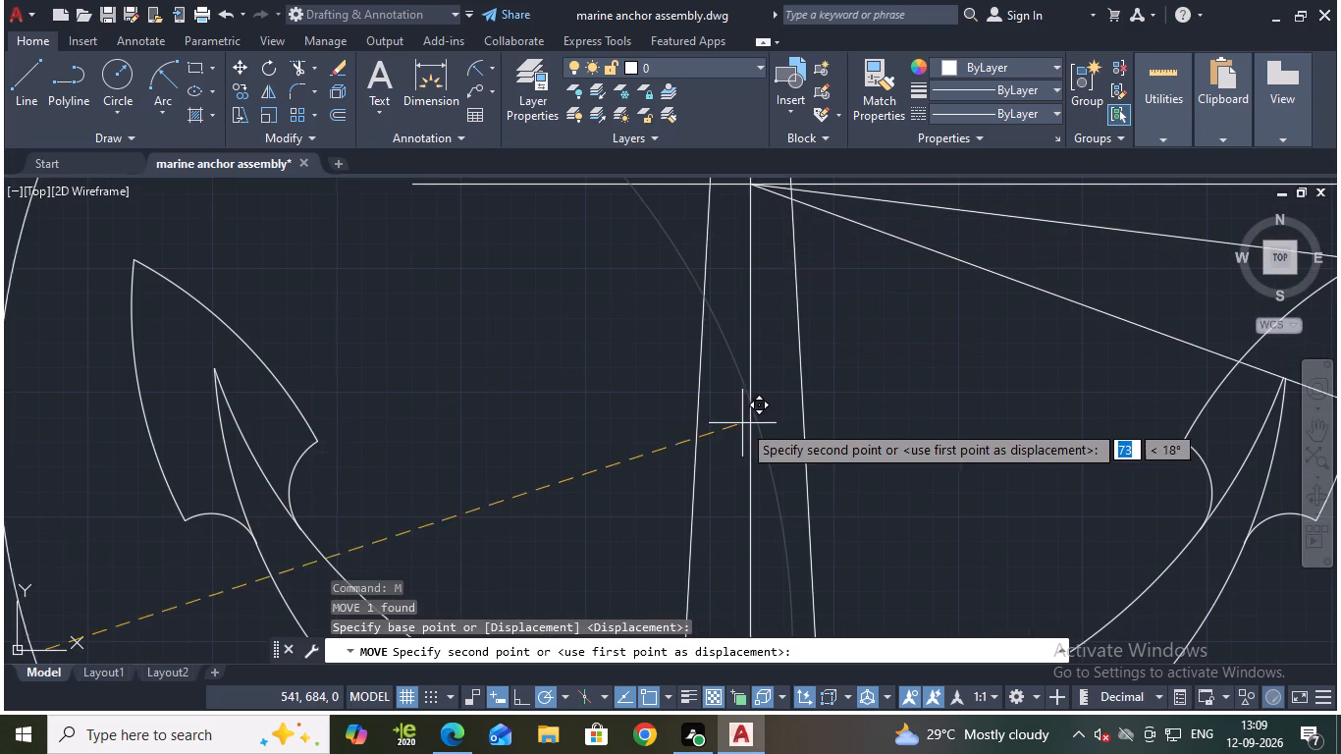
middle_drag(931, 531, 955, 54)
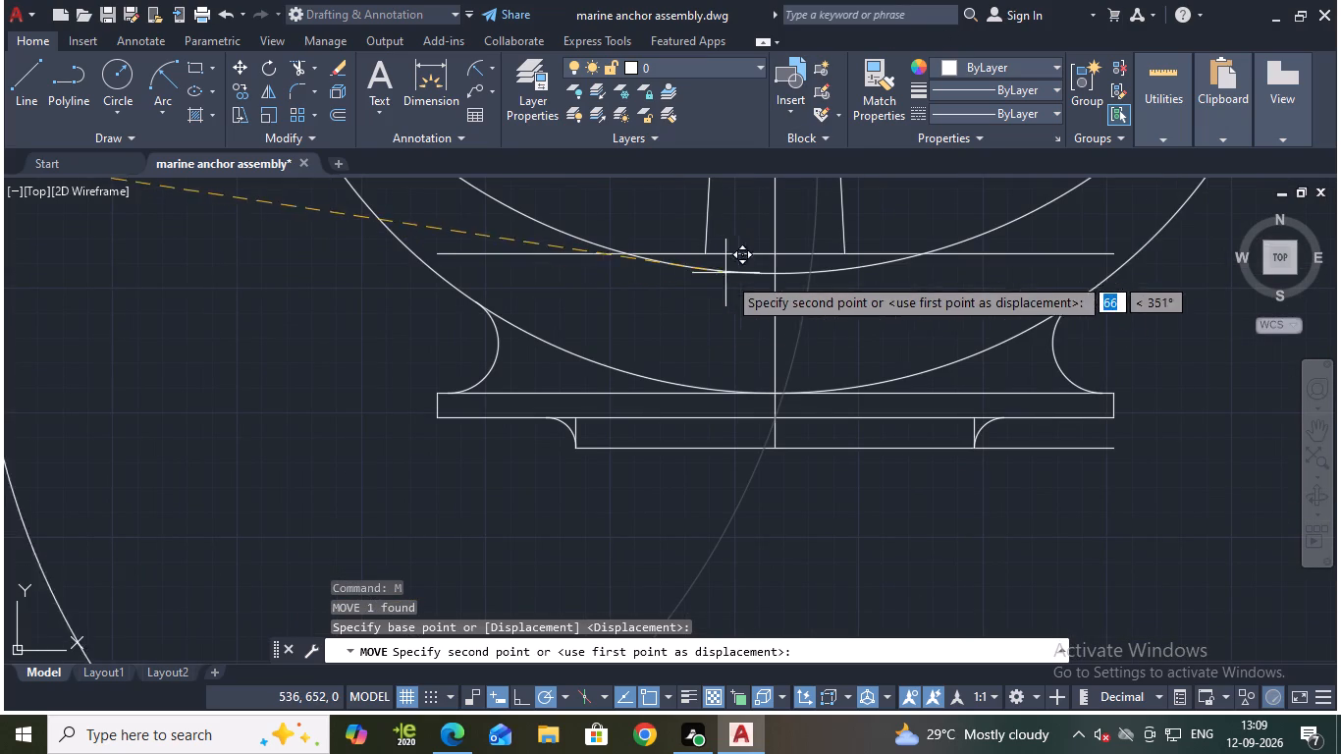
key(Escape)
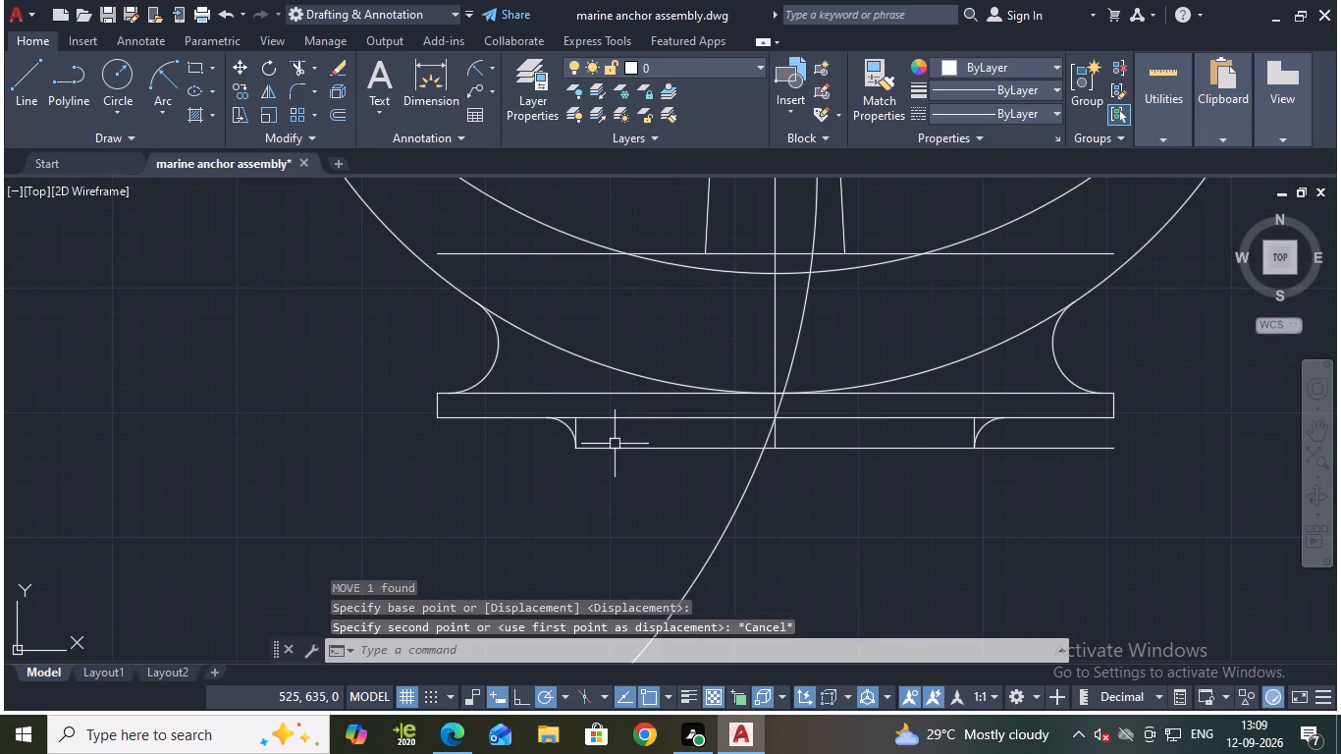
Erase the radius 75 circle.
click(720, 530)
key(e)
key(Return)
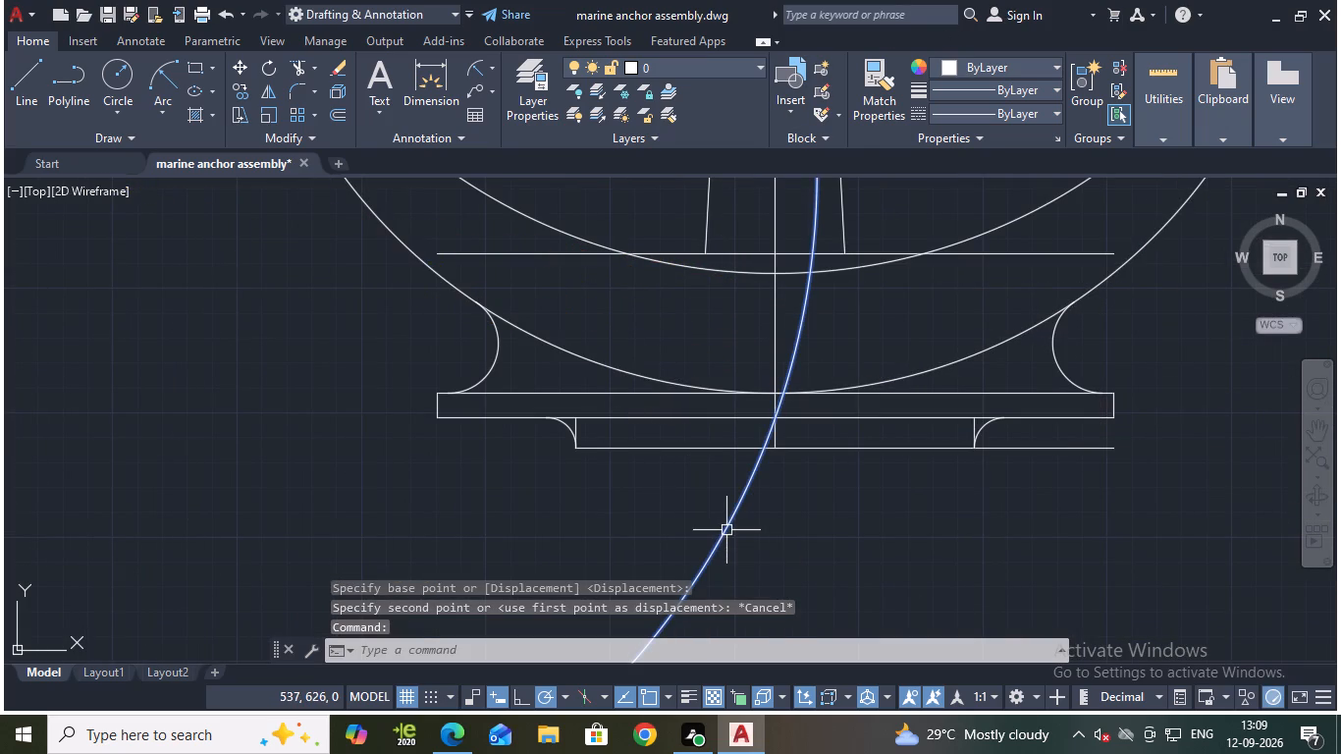
Draw a downward-bulging arc of radius 32.5 from the lower step's bottom-left corner to the centerline's lower end.
click(160, 65)
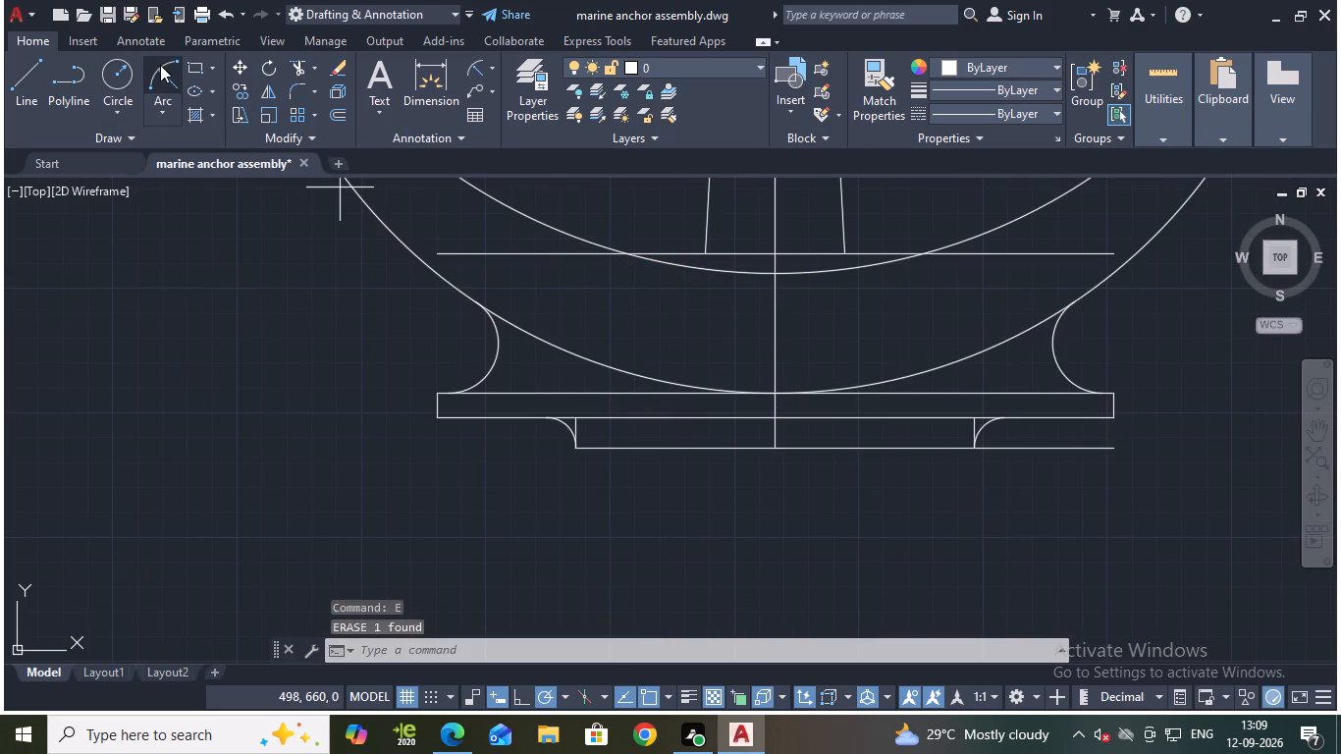
click(576, 450)
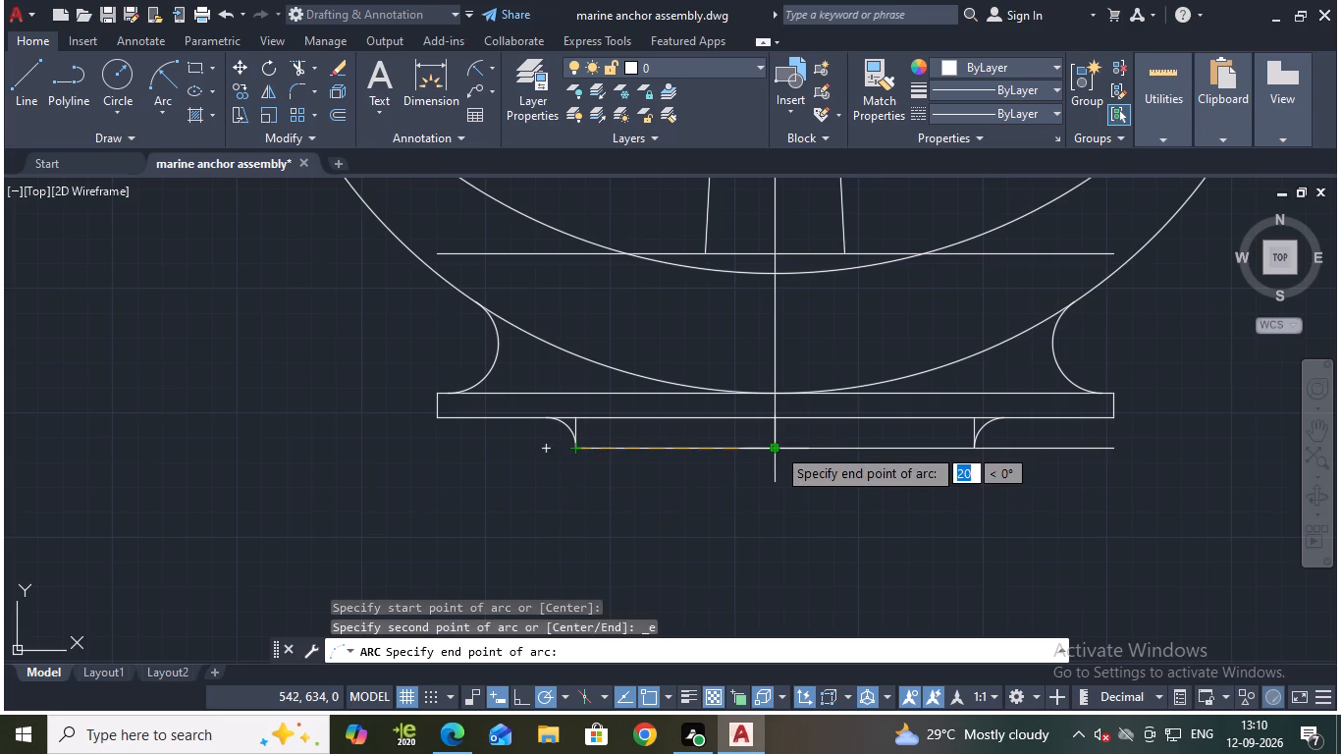
click(777, 447)
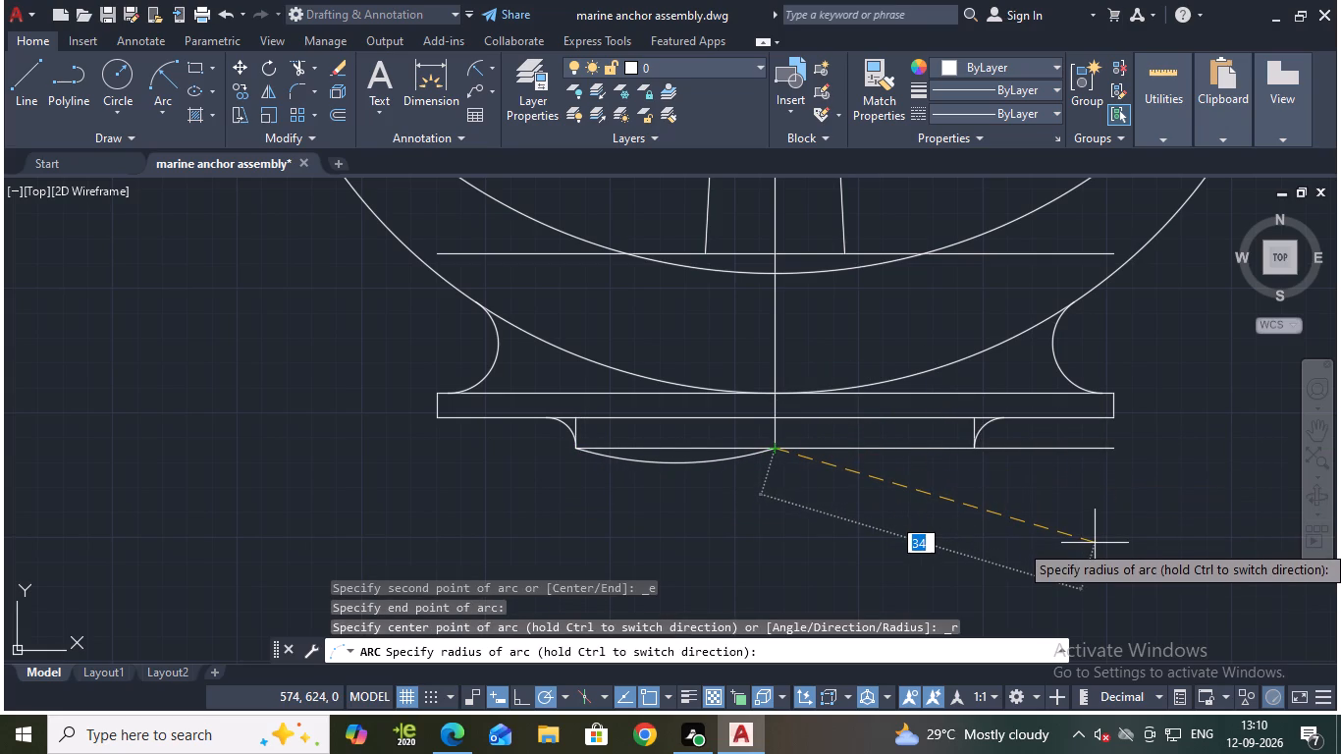
text(32.5)
key(Return)
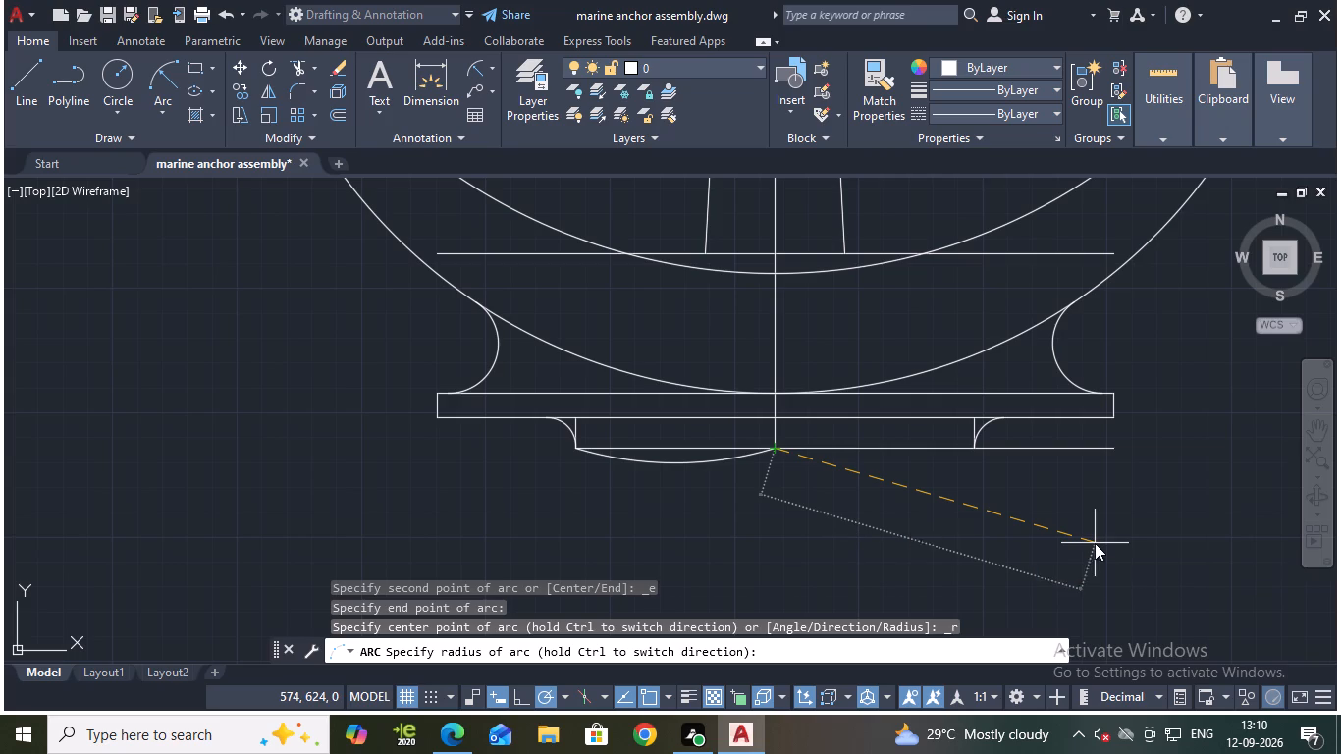
Draw a matching arc of radius 32.5 from the centerline's lower end to the lower step's bottom-right corner.
click(169, 78)
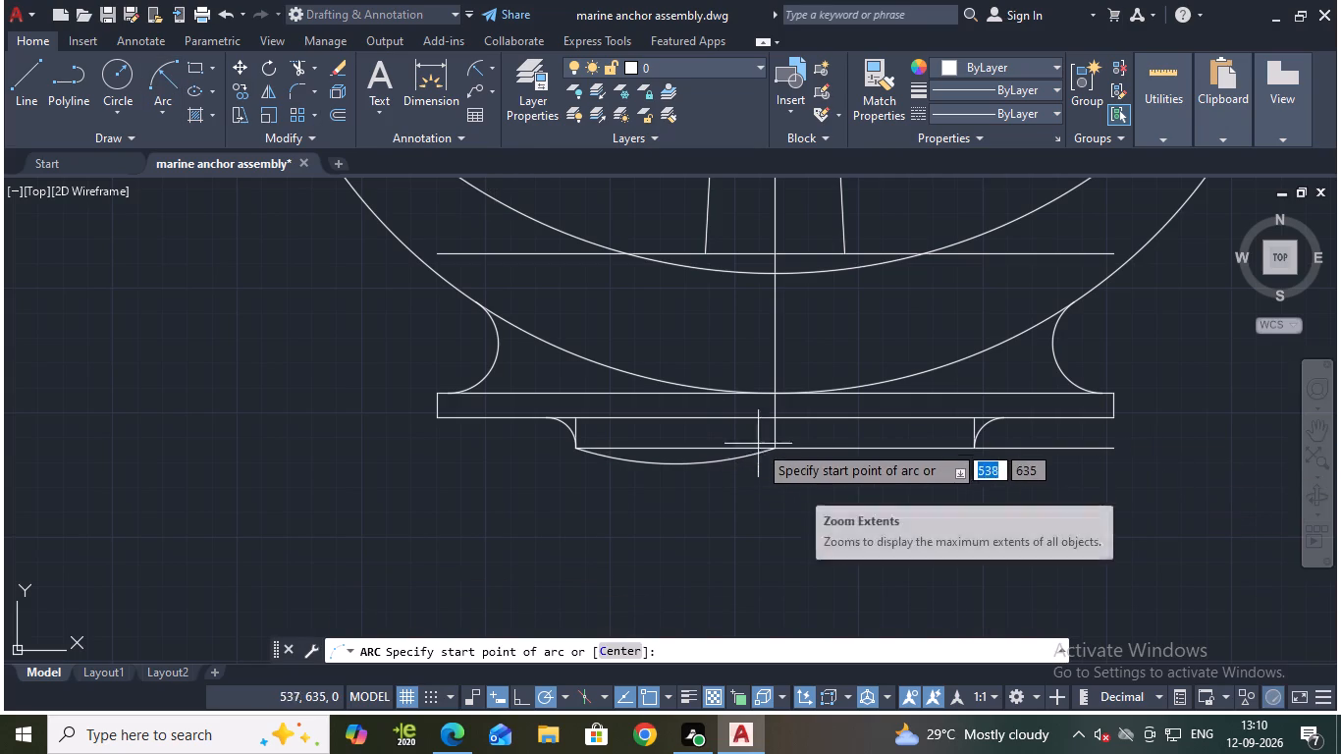
click(774, 451)
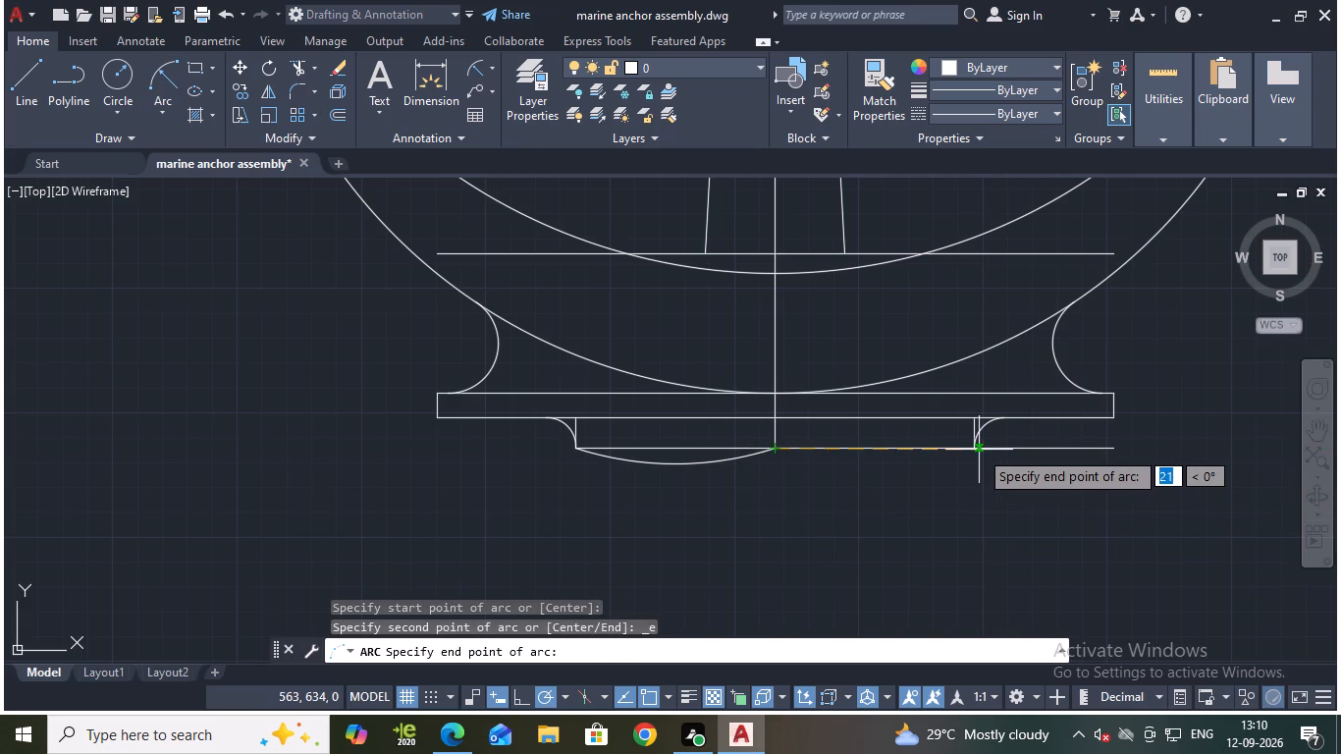
click(975, 450)
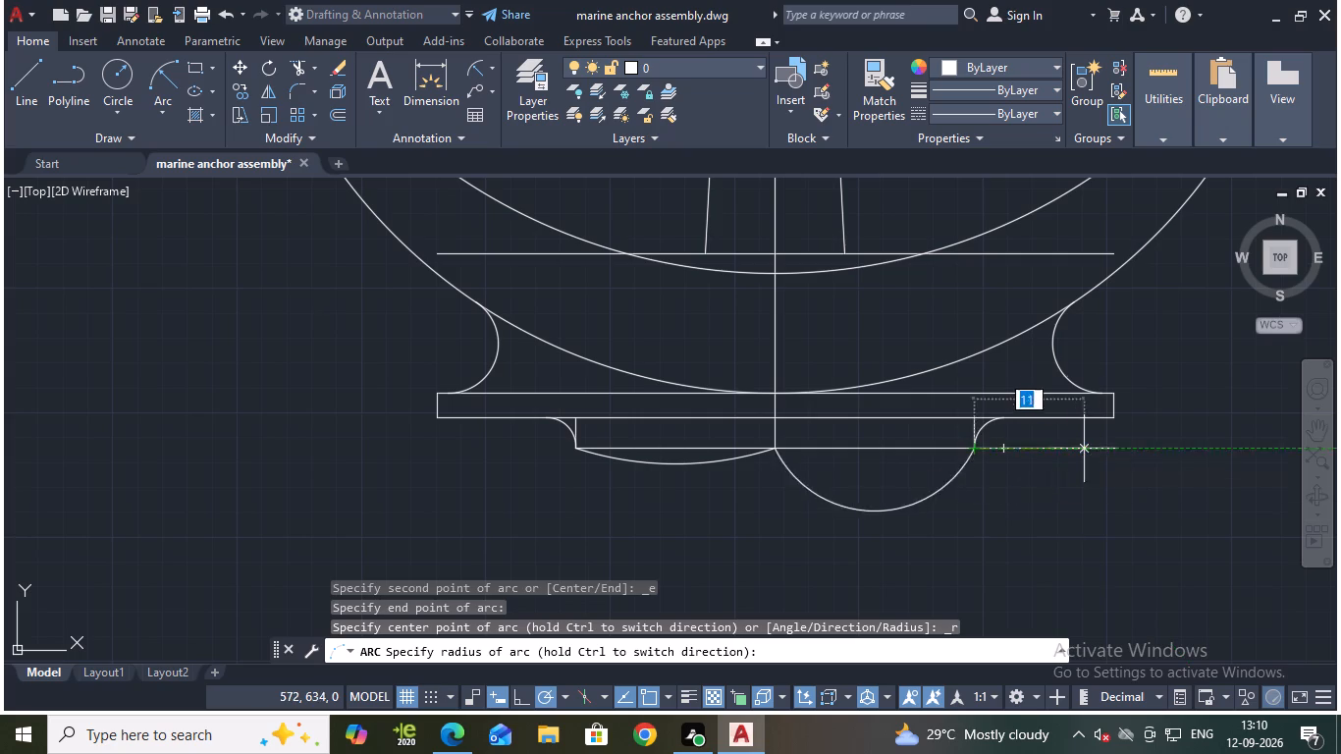
key(3)
text(2.)
key(5)
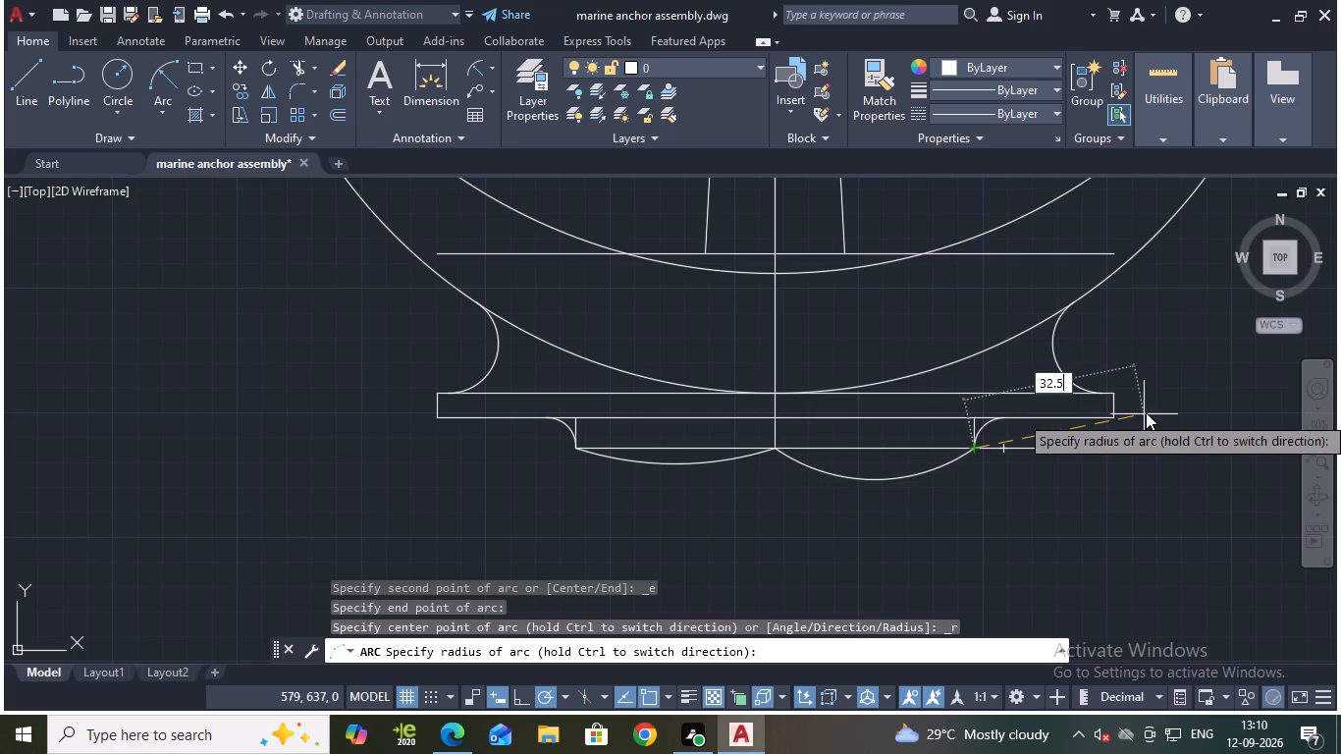
key(Return)
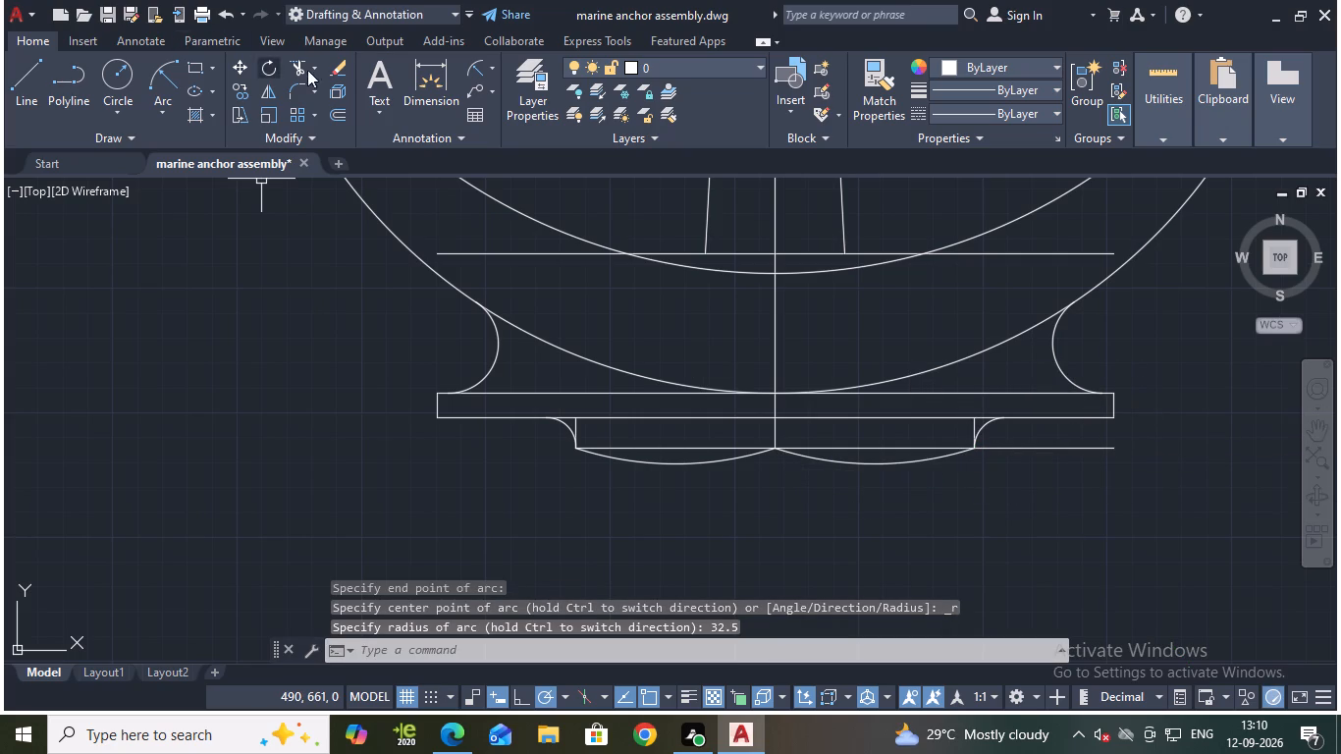
Measure the radius of the left bottom arc without placing a dimension.
click(472, 67)
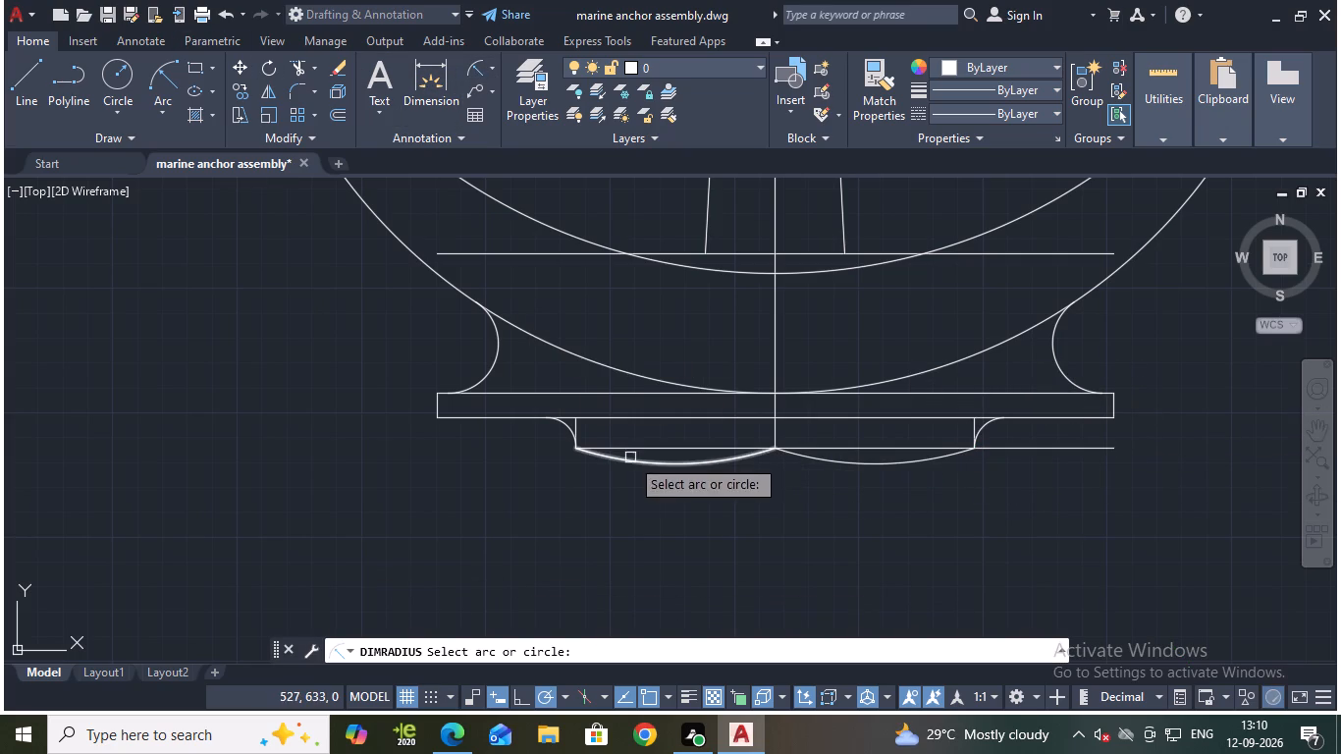
click(631, 460)
key(Escape)
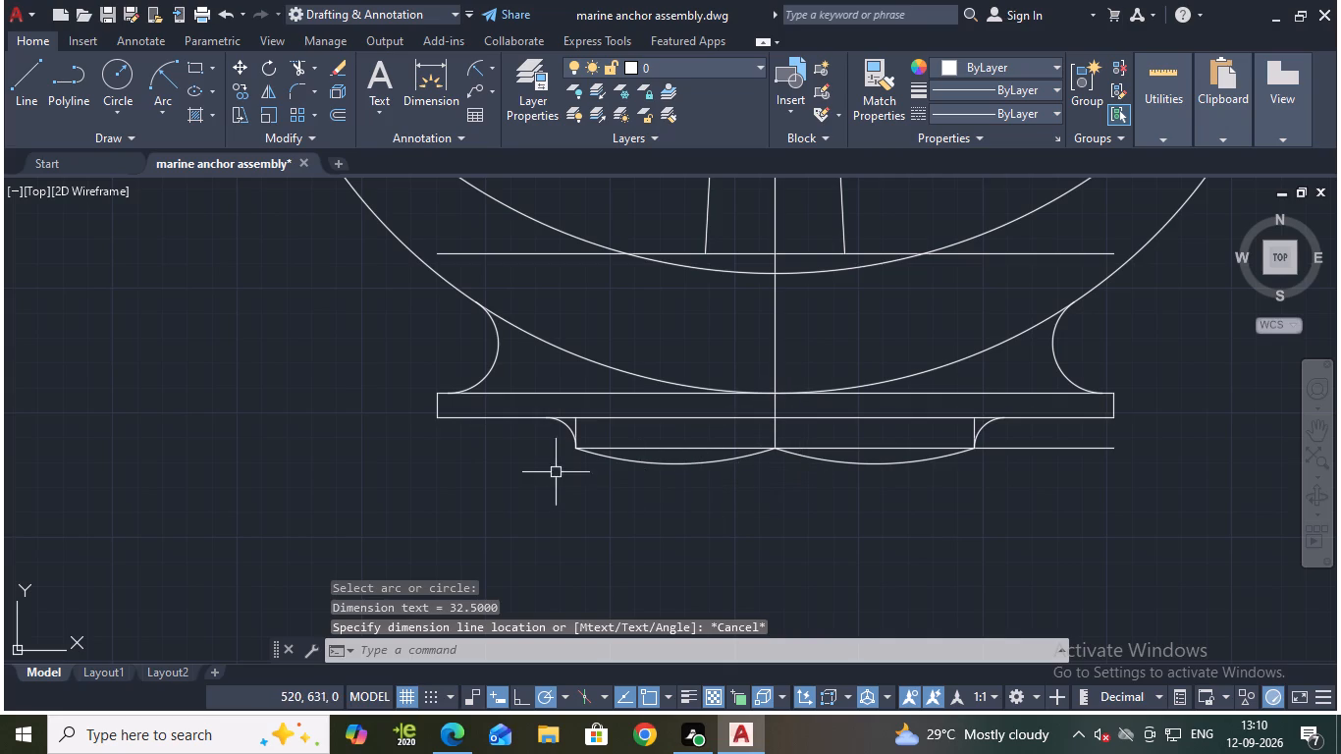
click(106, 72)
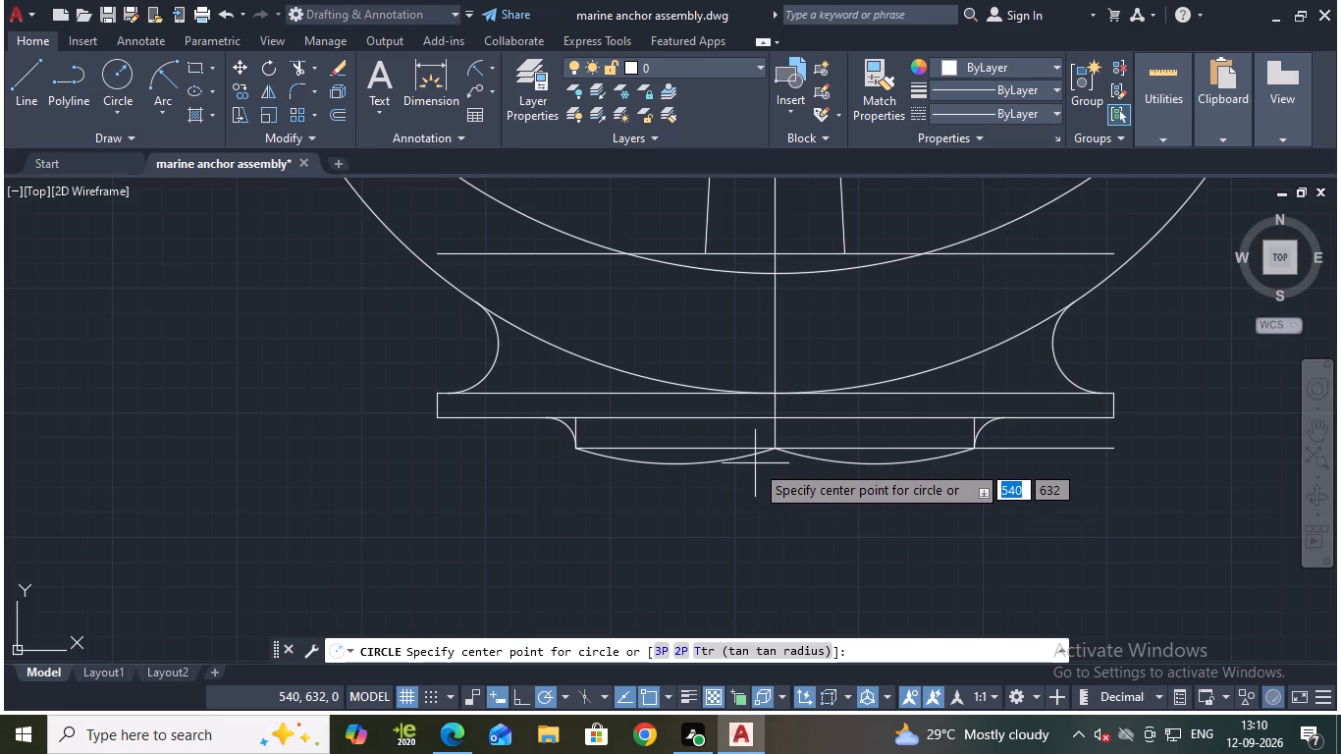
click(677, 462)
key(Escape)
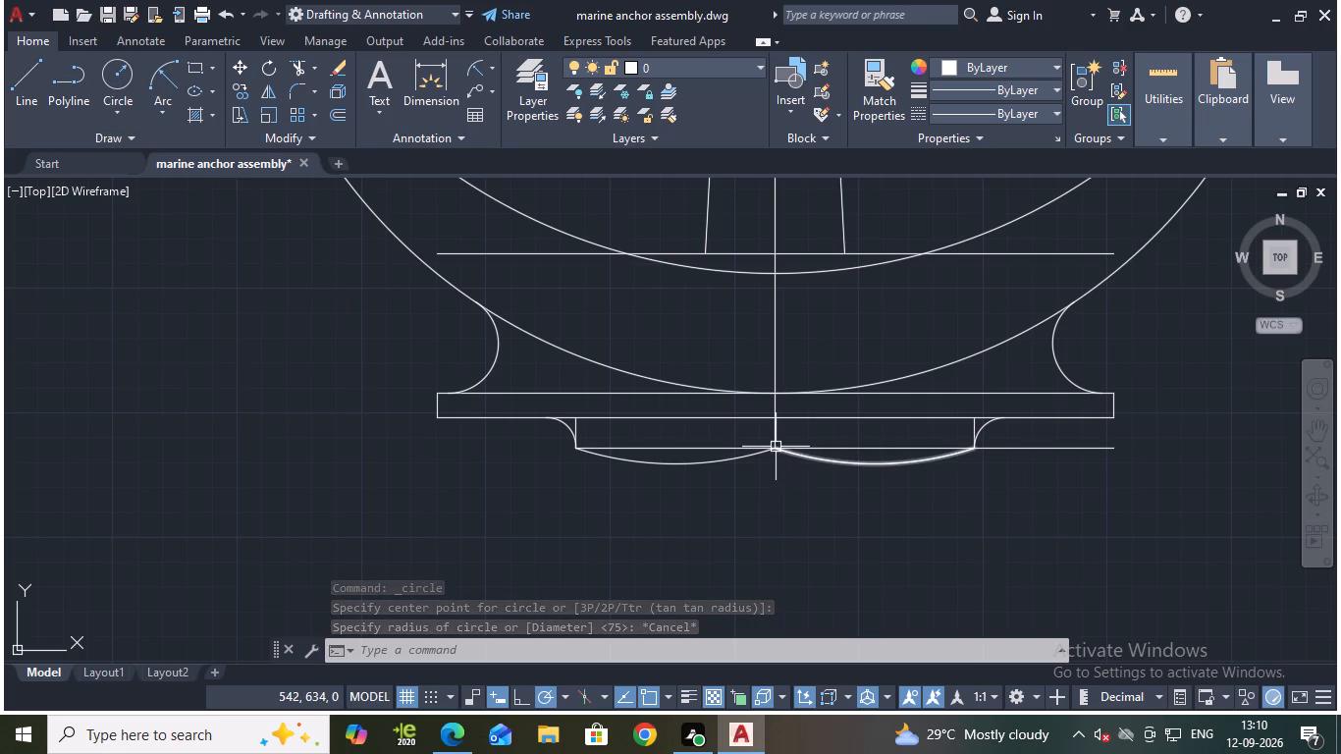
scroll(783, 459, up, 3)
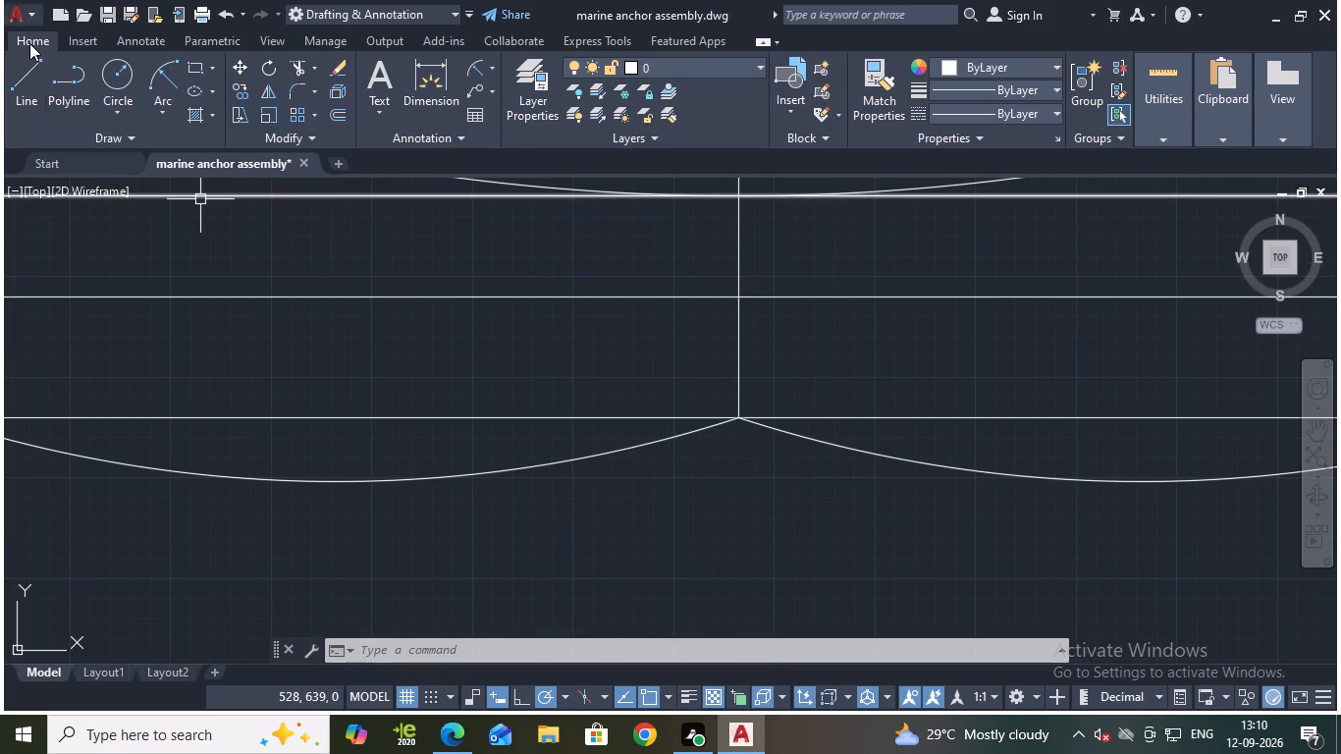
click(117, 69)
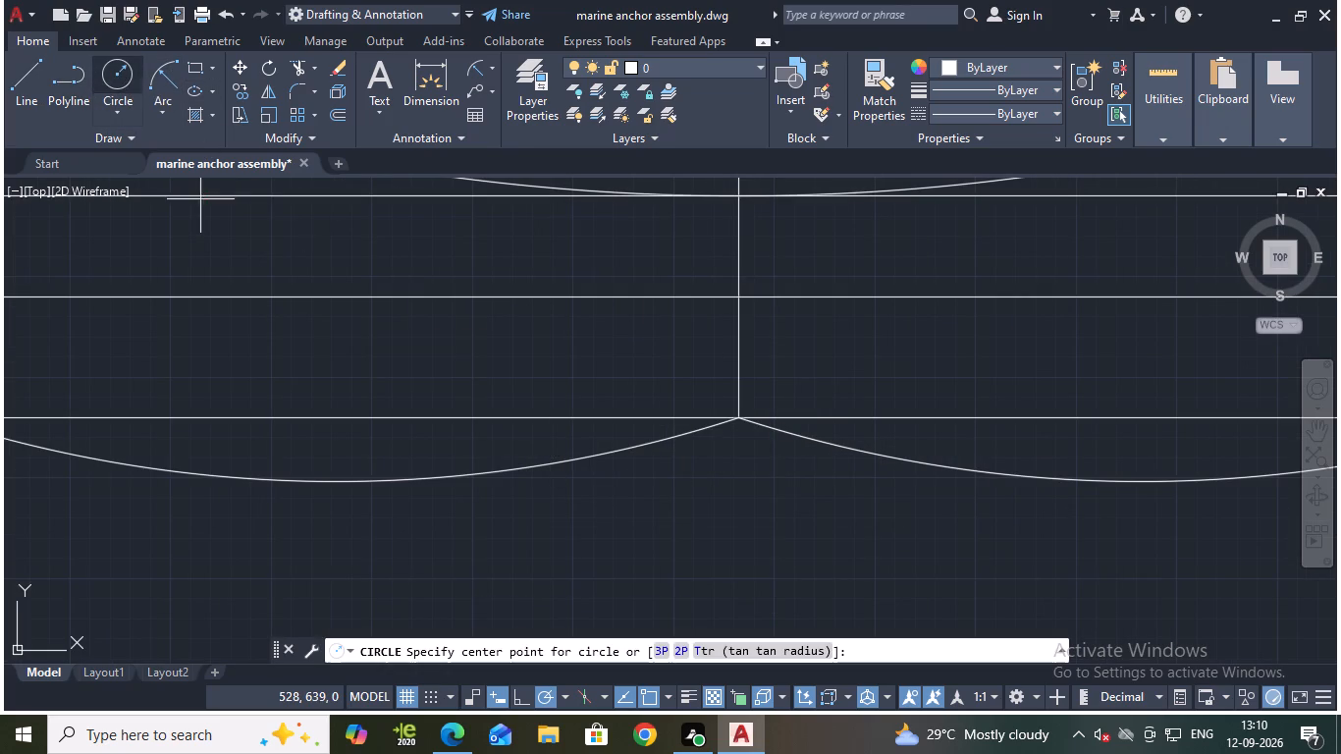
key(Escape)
Fillet the two bottom arcs together with a radius of 75 where they meet below the centerline.
key(f)
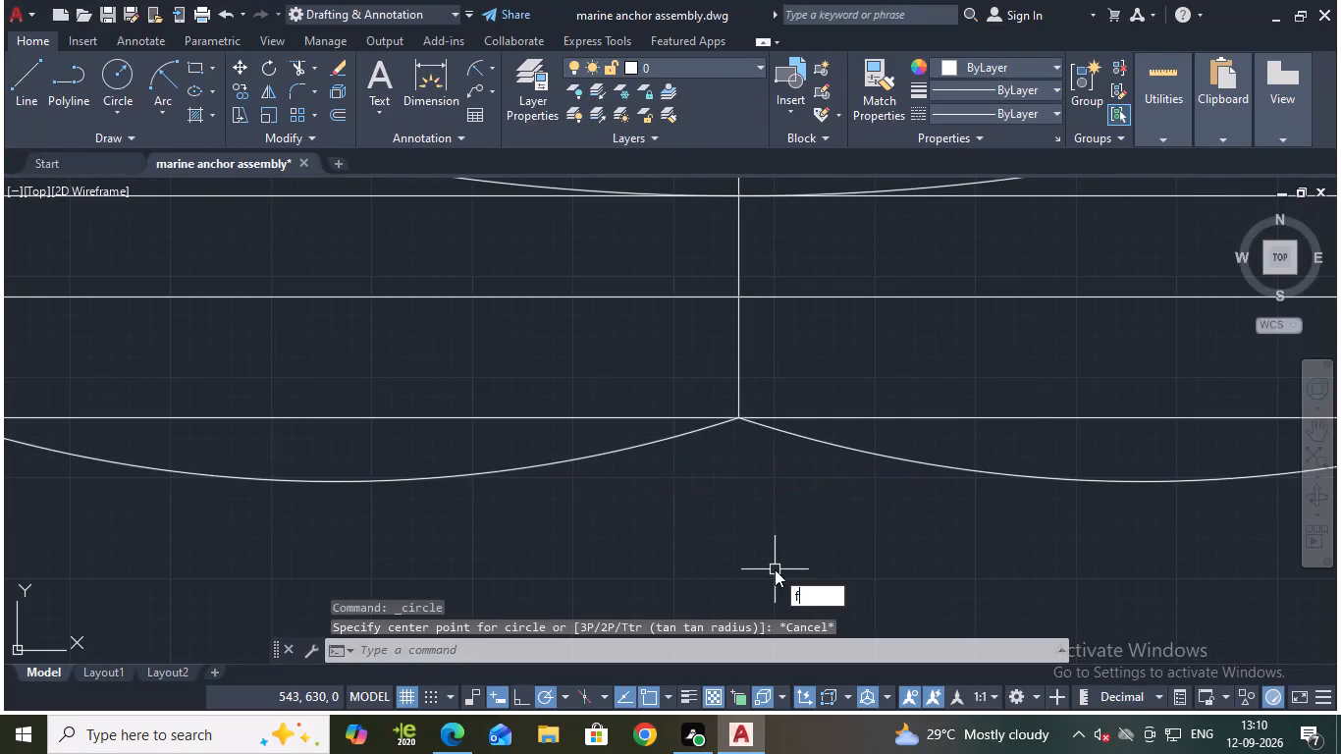
key(Return)
key(r)
key(Return)
text(75)
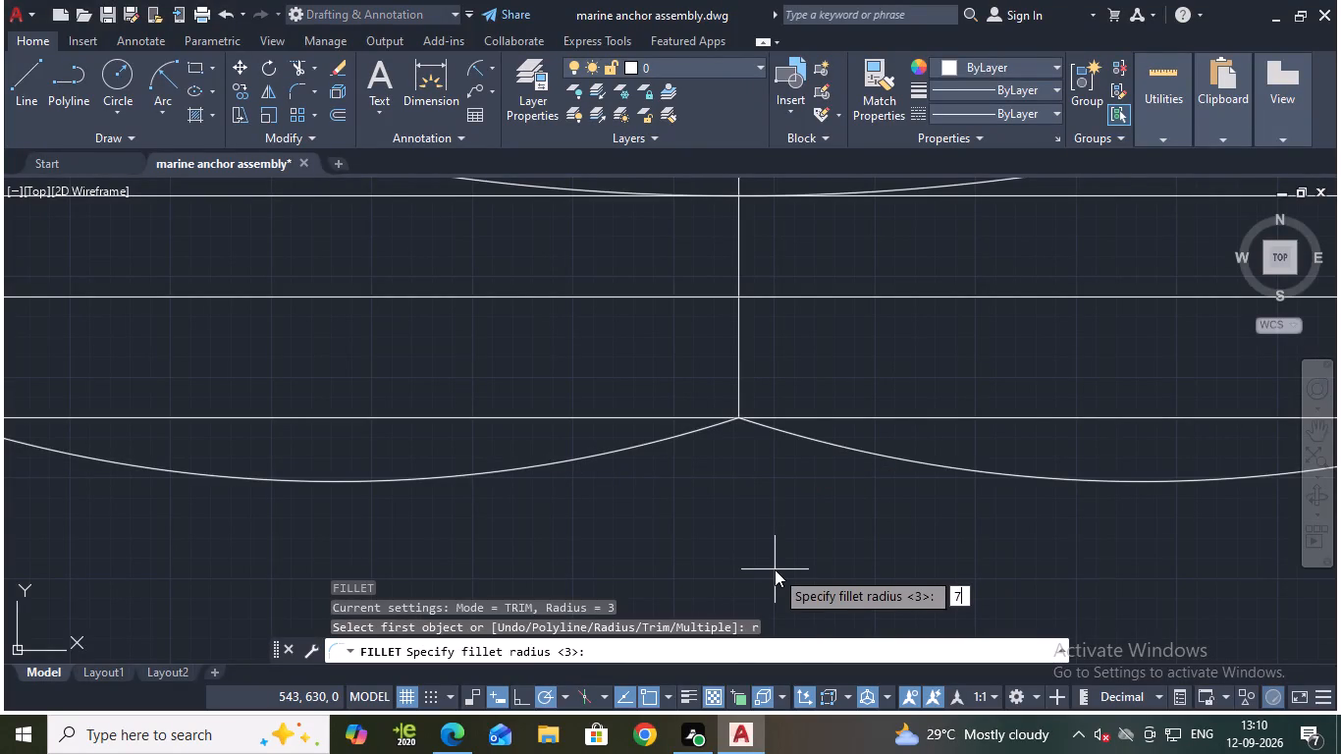
key(Return)
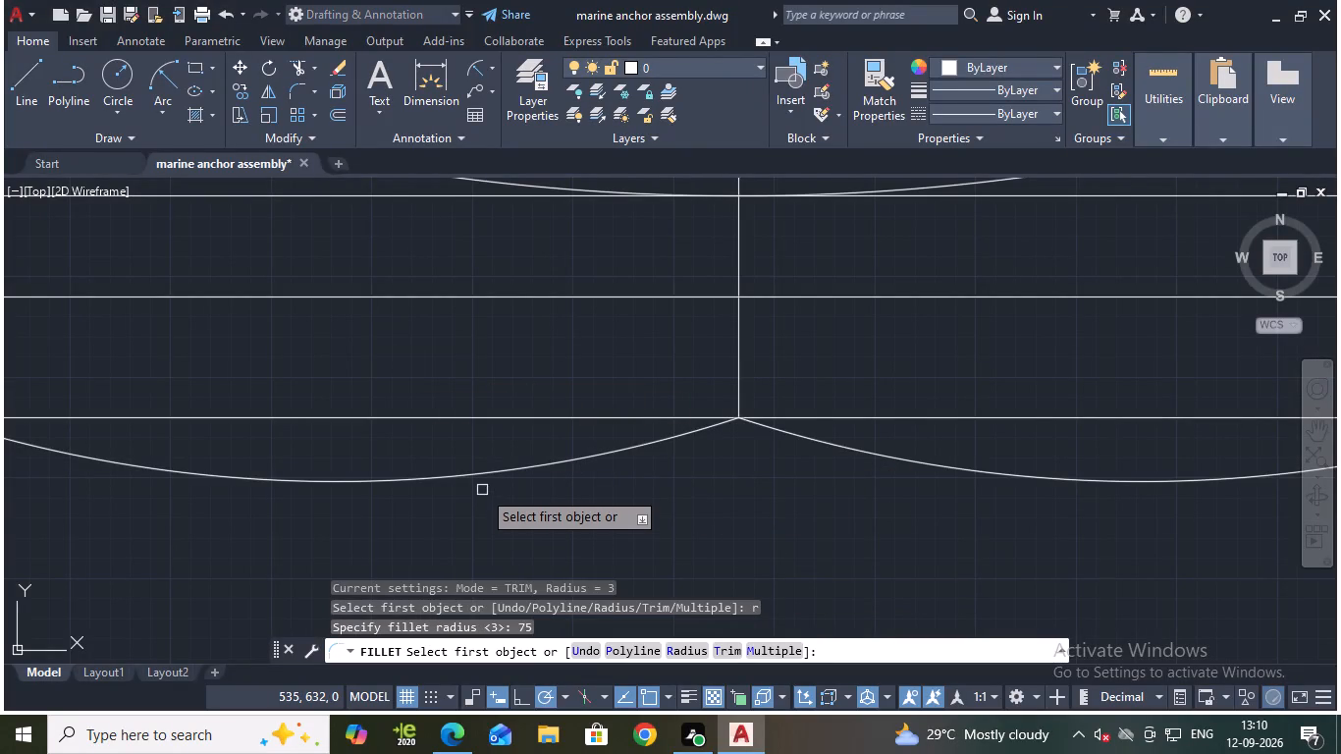
click(441, 481)
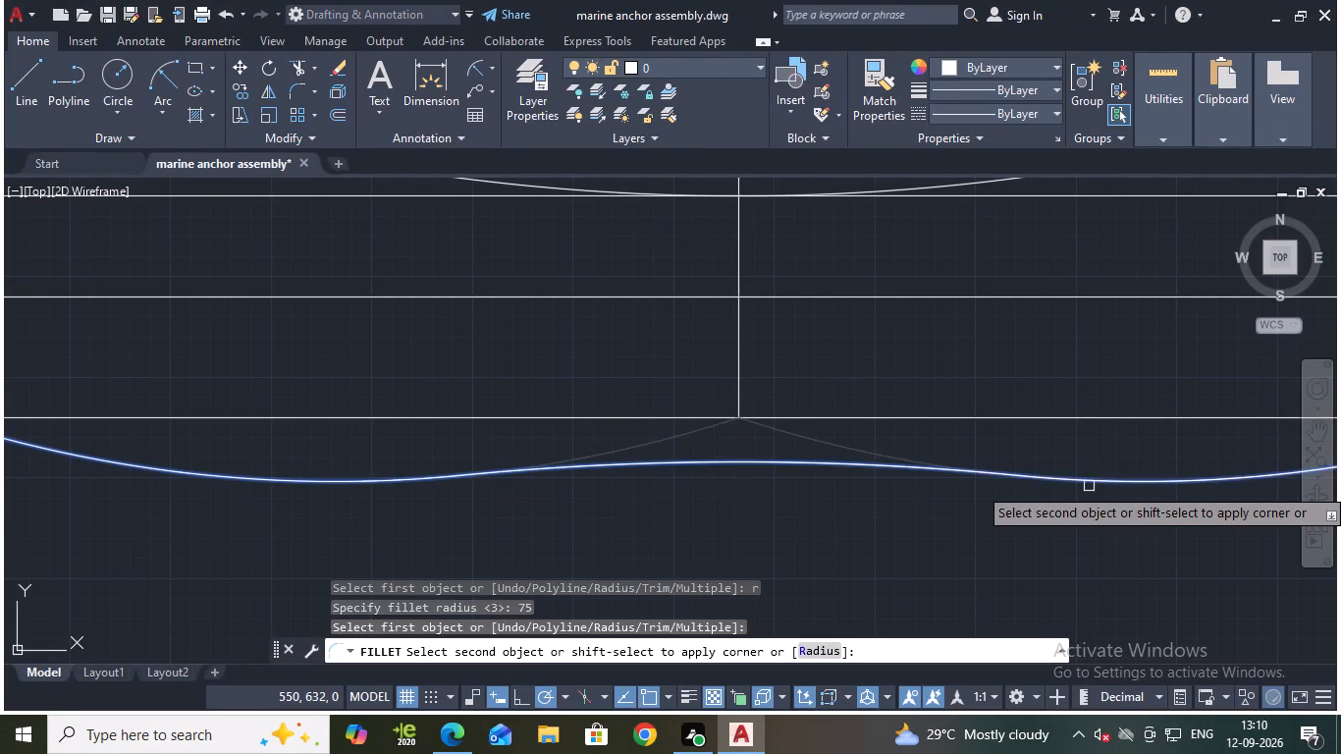
click(1030, 479)
scroll(1035, 479, down, 2)
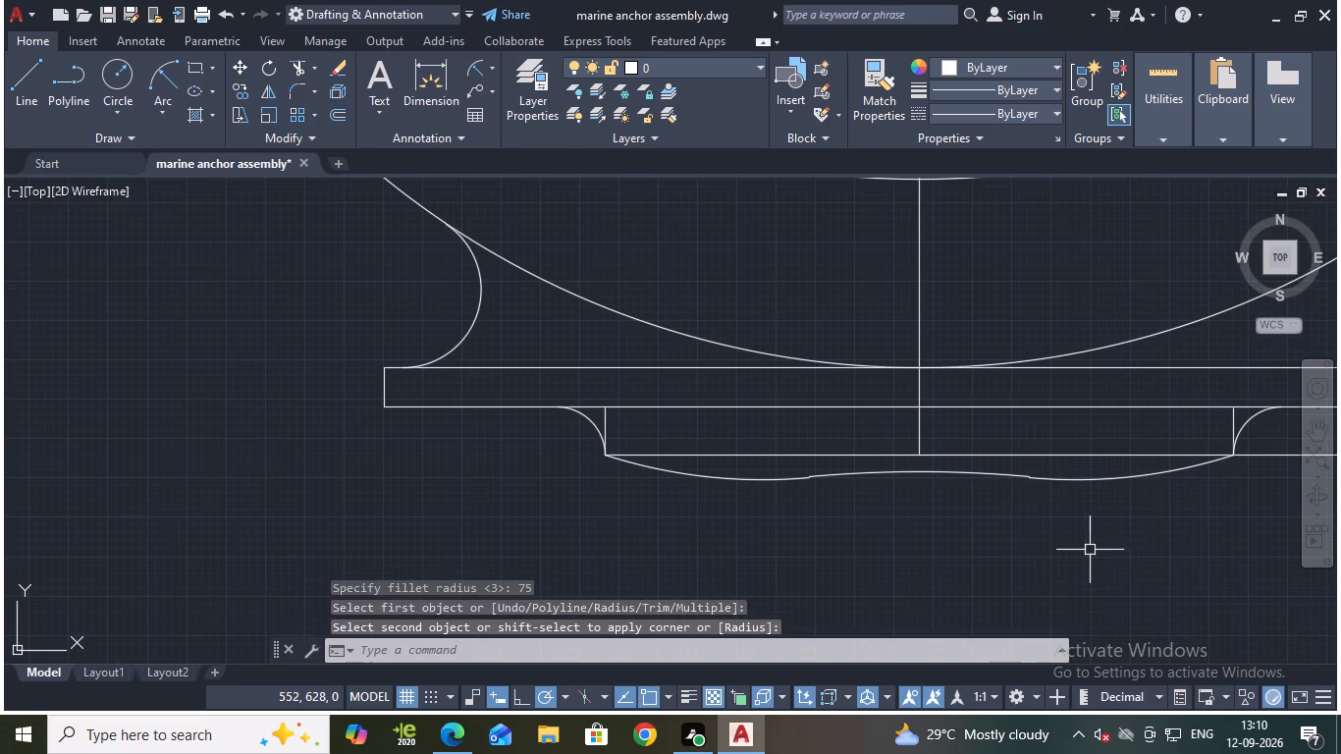
middle_drag(1100, 550, 1008, 543)
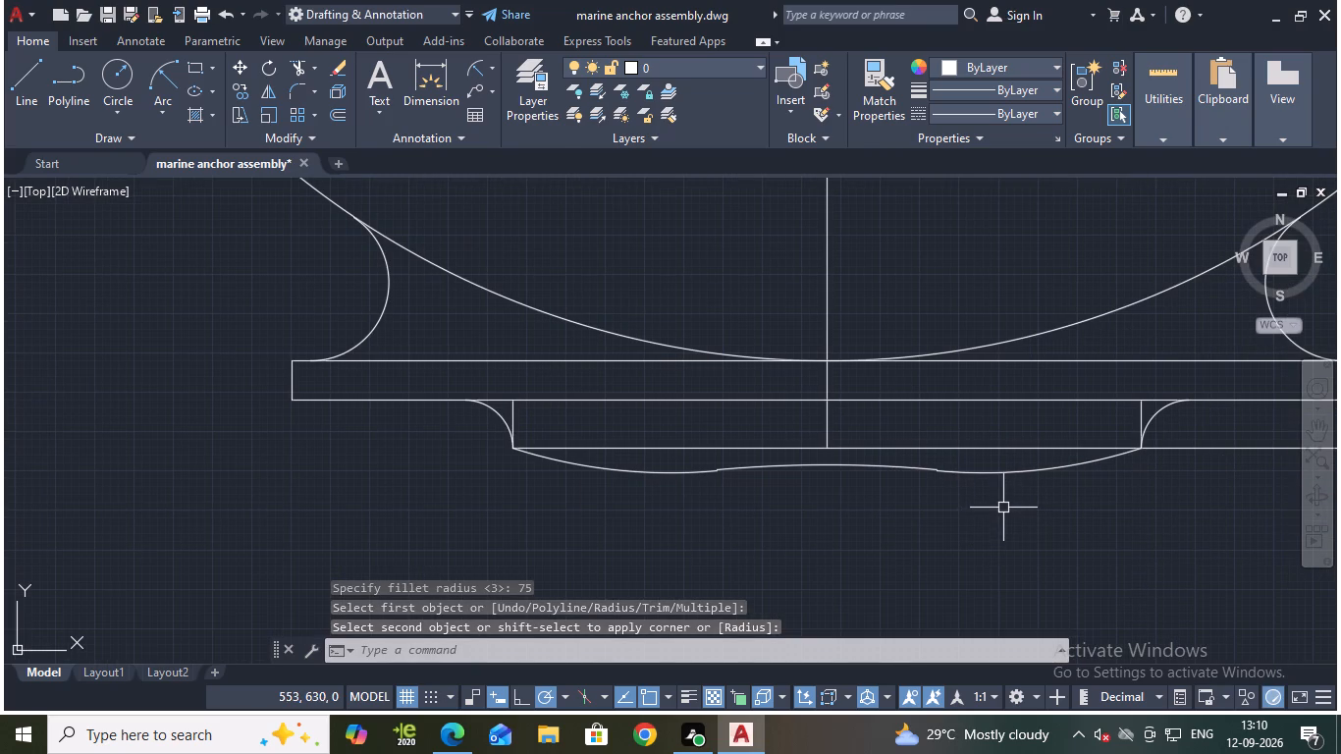
key(ctrl+z)
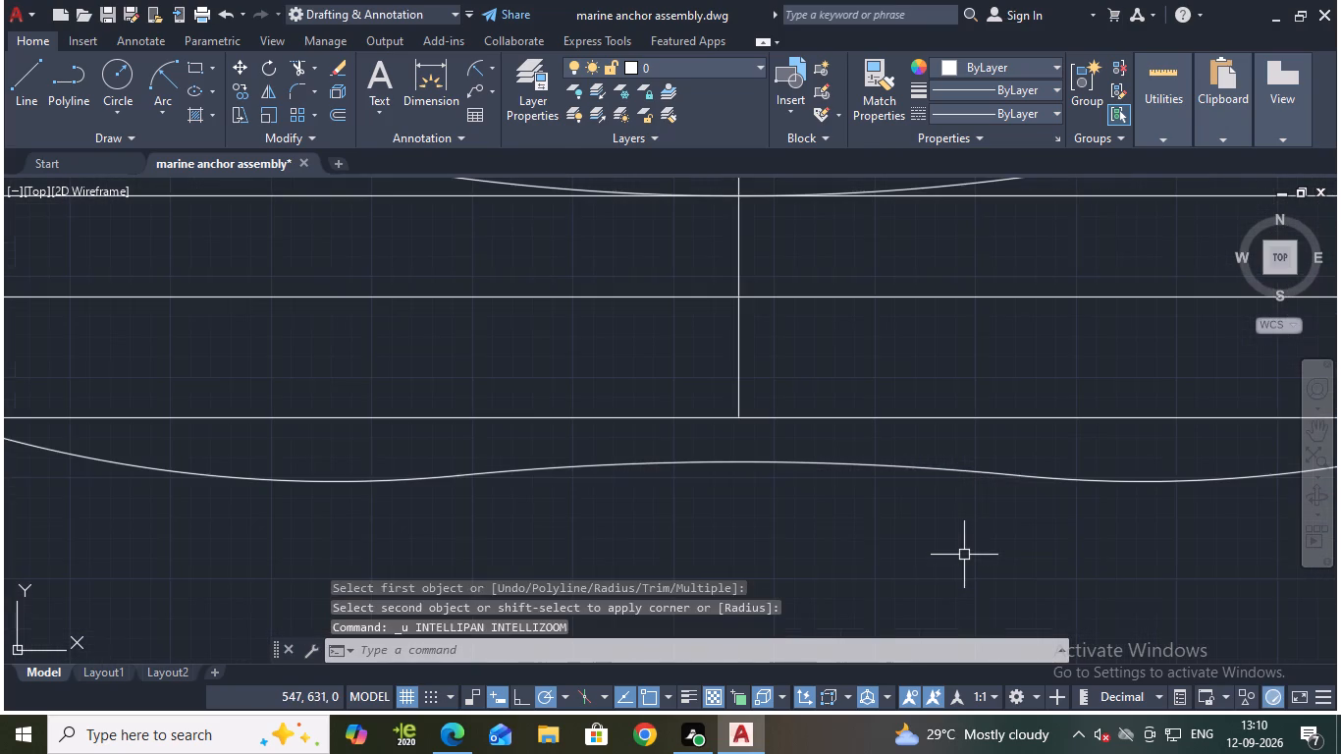
Undo the radius 75 blend and both radius 32.5 arcs beneath the lower step.
key(ctrl+z)
key(ctrl+z)
key(ctrl+z)
key(ctrl+z)
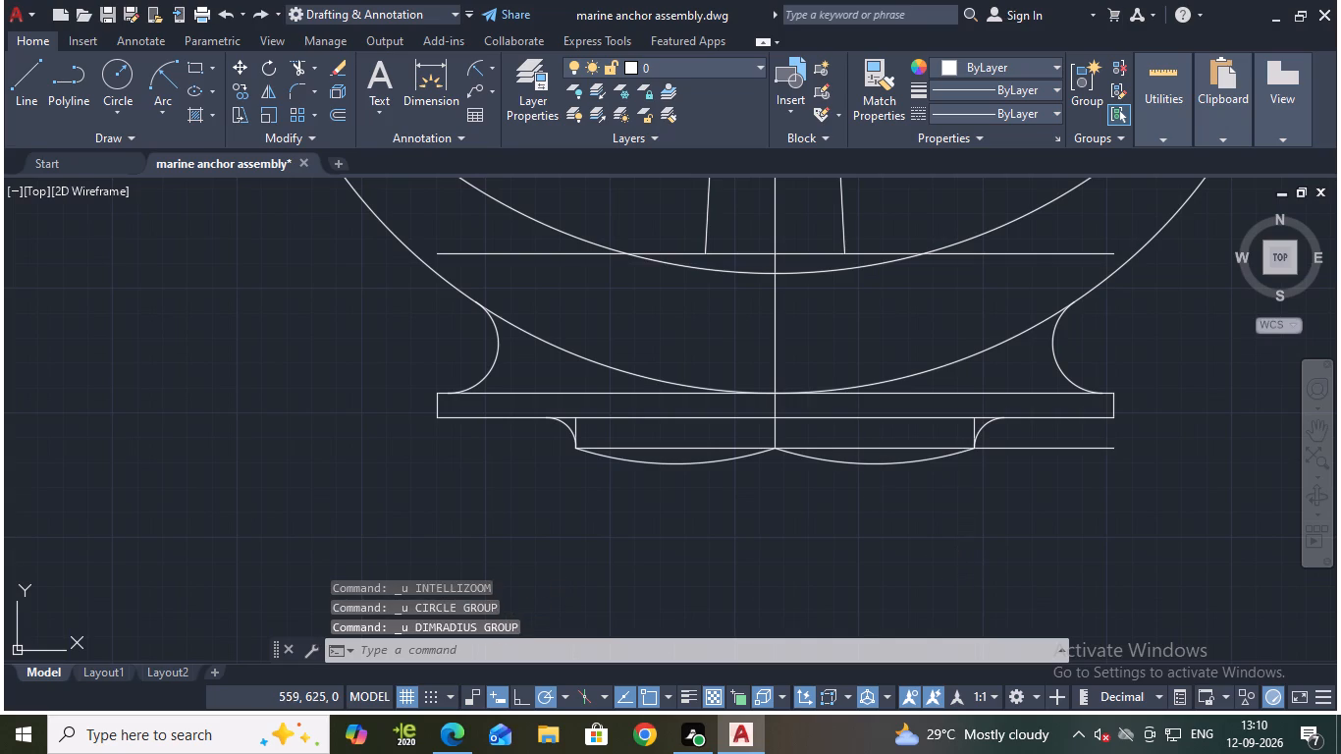
key(ctrl+z)
key(ctrl+z)
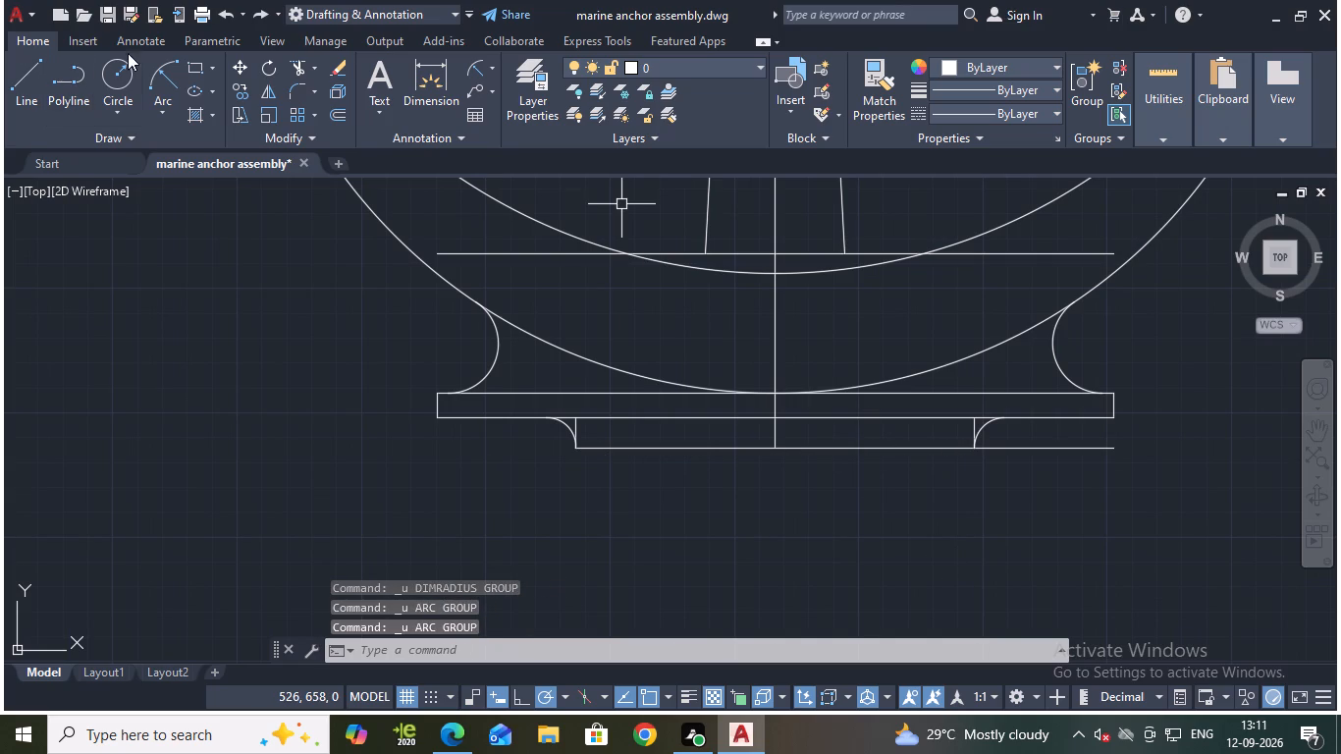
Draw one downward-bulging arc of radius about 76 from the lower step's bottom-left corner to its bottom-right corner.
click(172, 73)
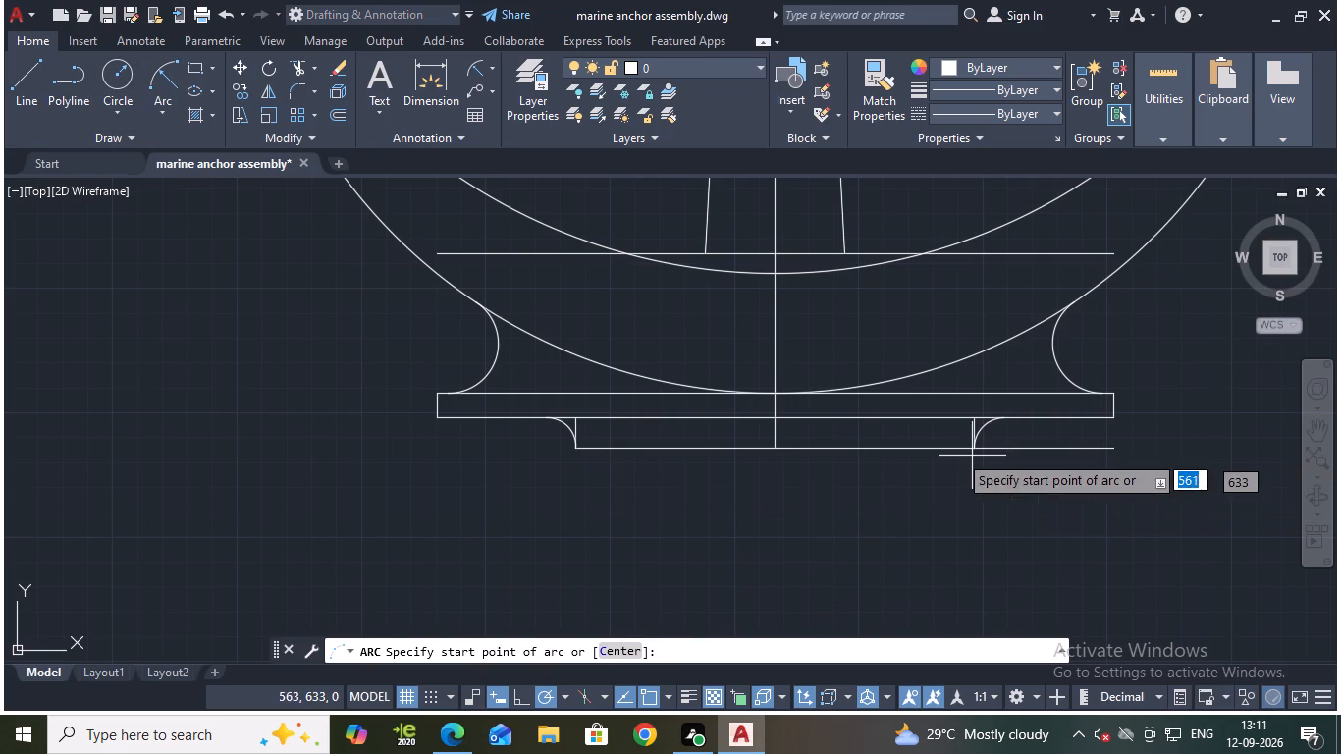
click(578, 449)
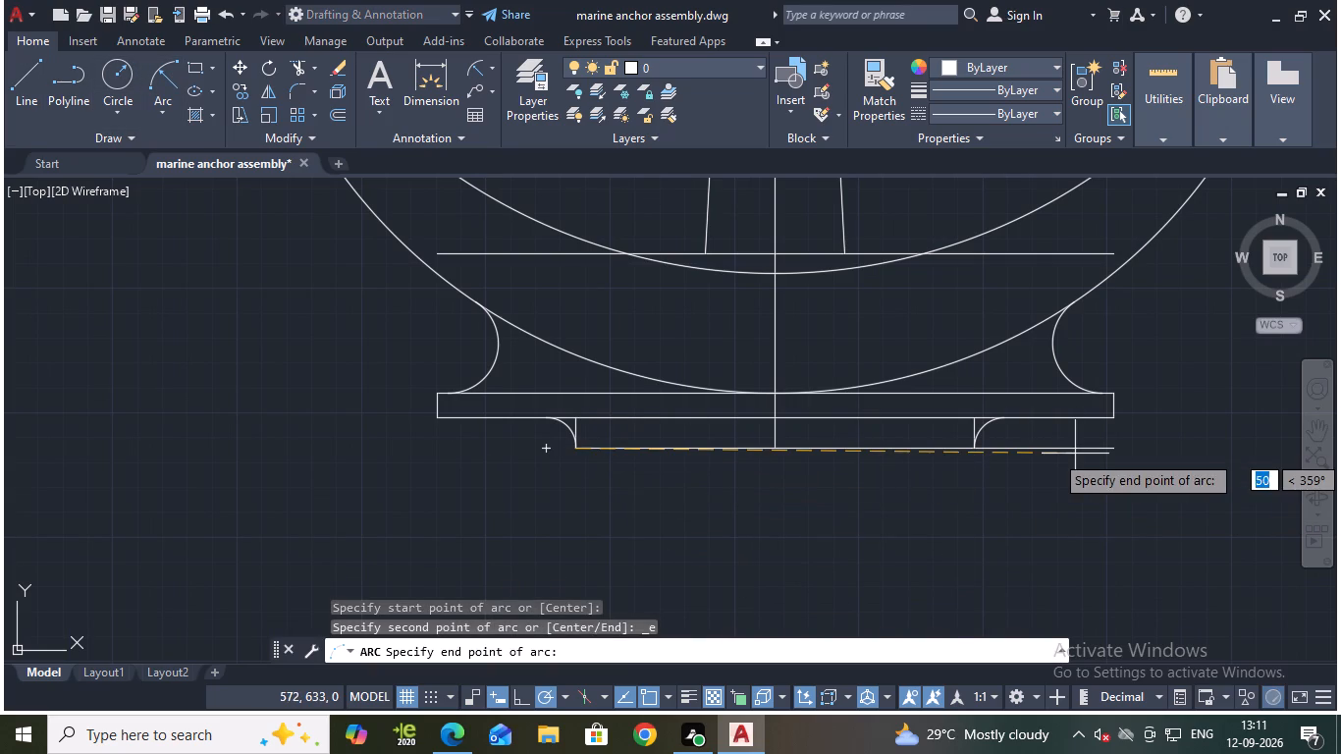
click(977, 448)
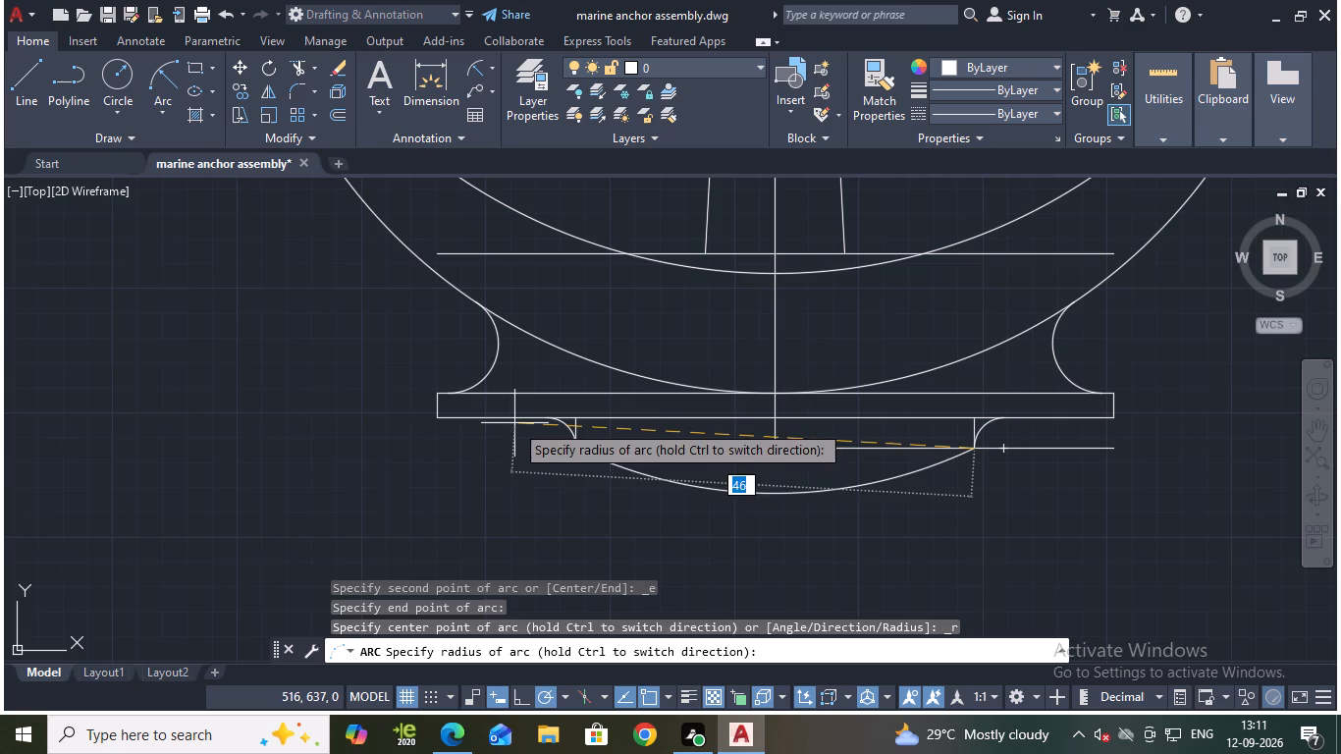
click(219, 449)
Measure the radius of the new bottom arc without placing a dimension.
scroll(1096, 505, down, 1)
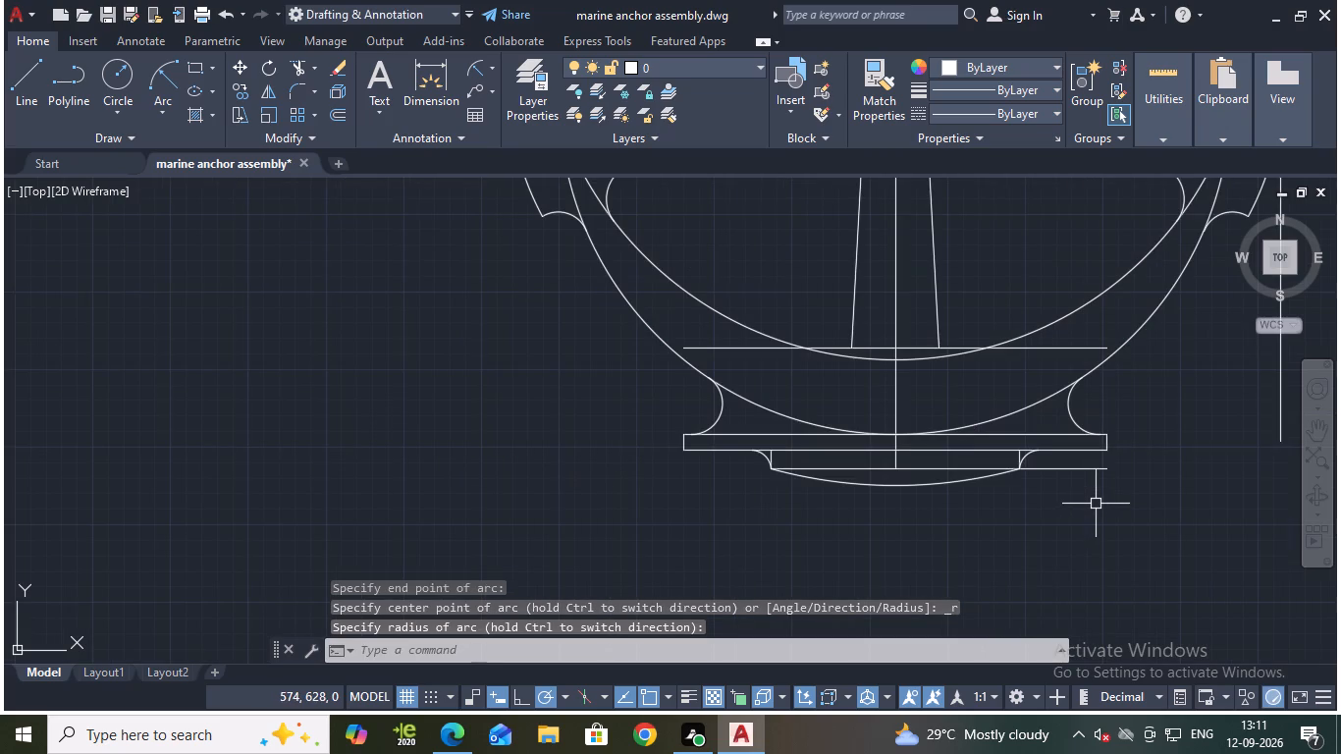
click(468, 73)
click(927, 490)
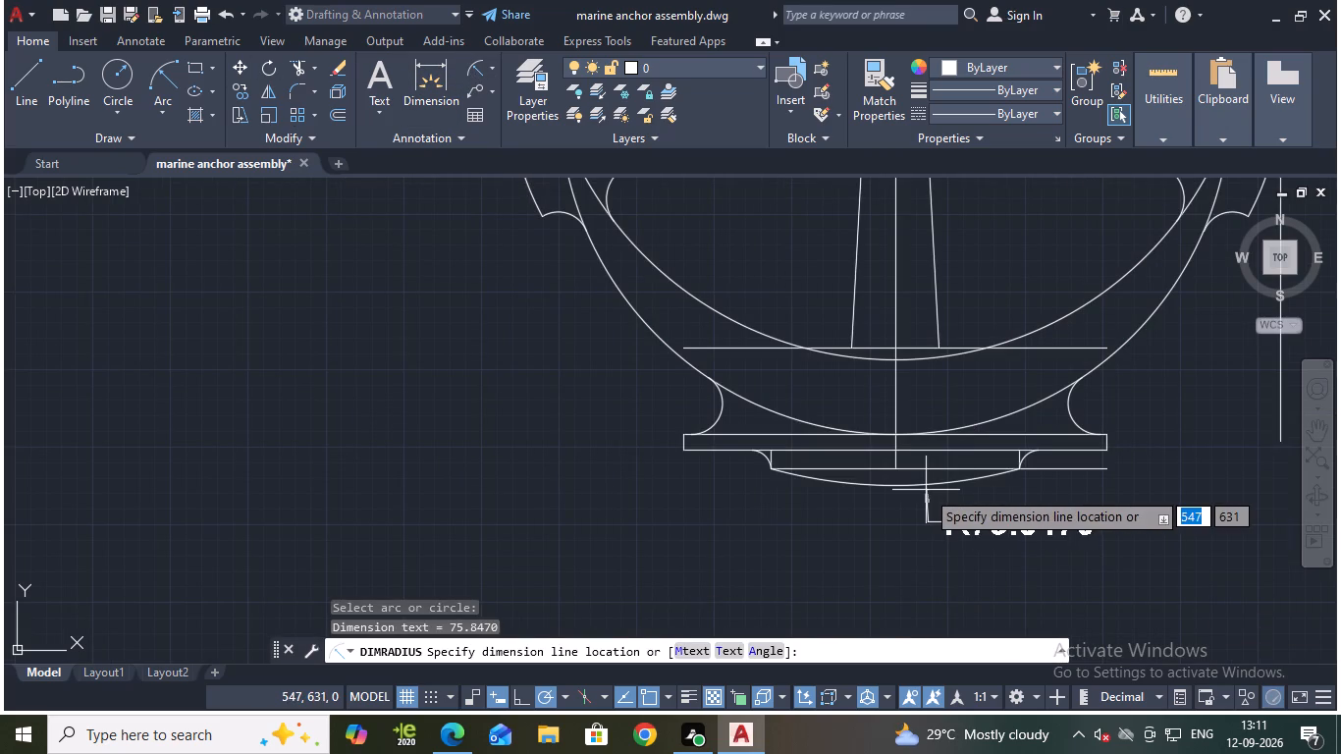
scroll(896, 522, up, 2)
key(Escape)
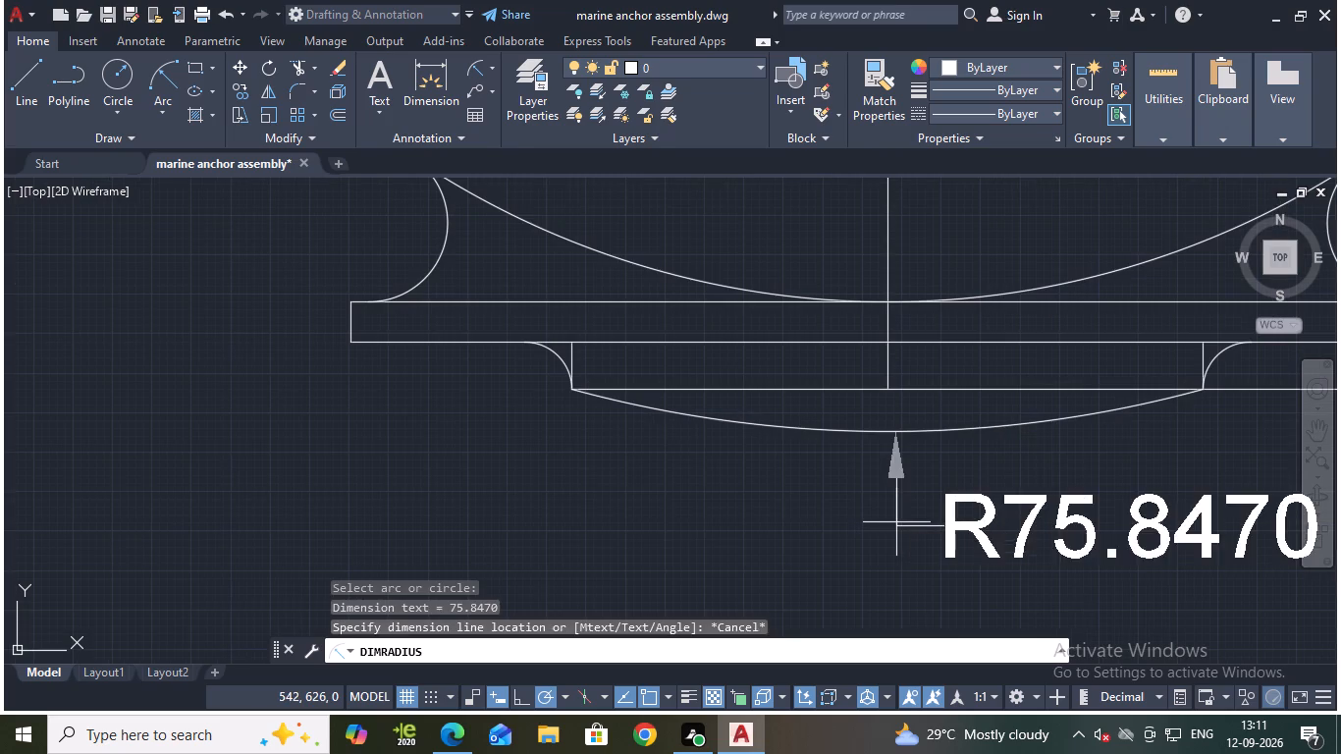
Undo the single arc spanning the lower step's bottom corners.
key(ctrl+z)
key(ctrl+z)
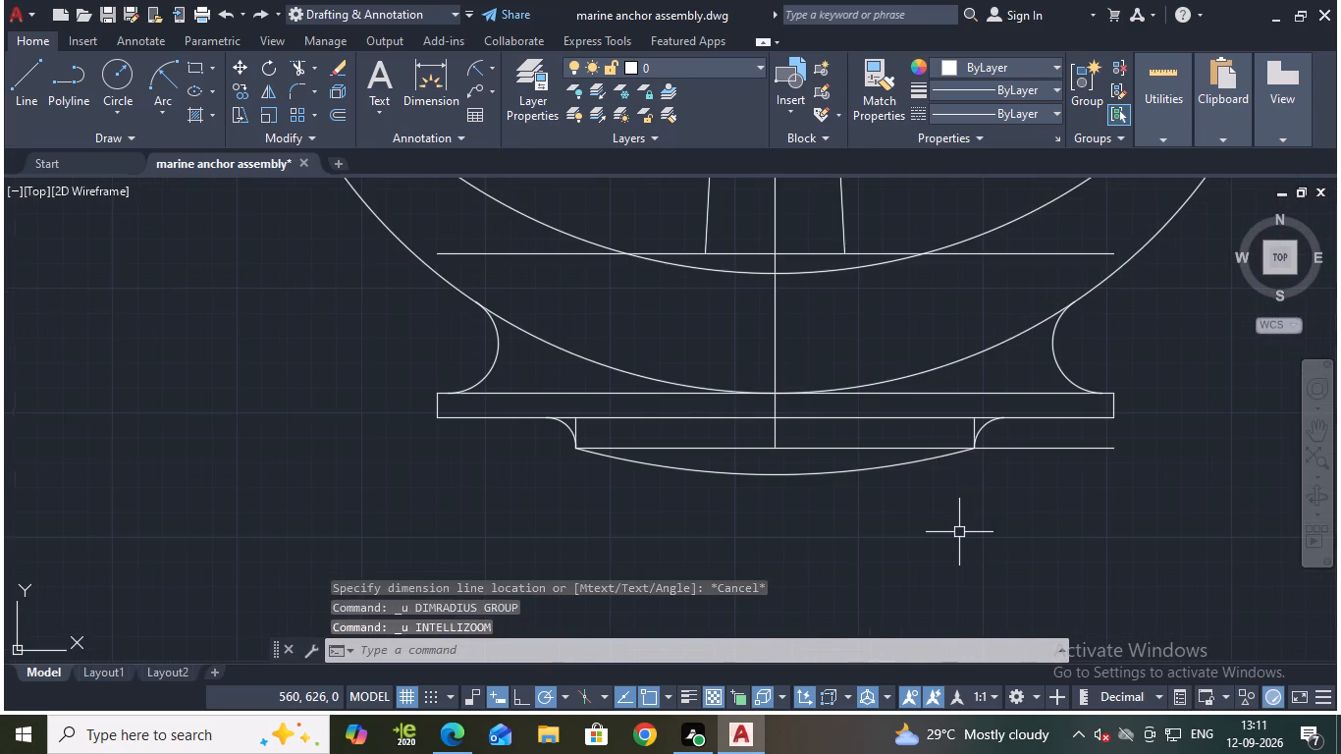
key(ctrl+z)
Draw a shallower downward-bulging arc of radius about 119 between the lower step's bottom-left and bottom-right corners.
click(163, 71)
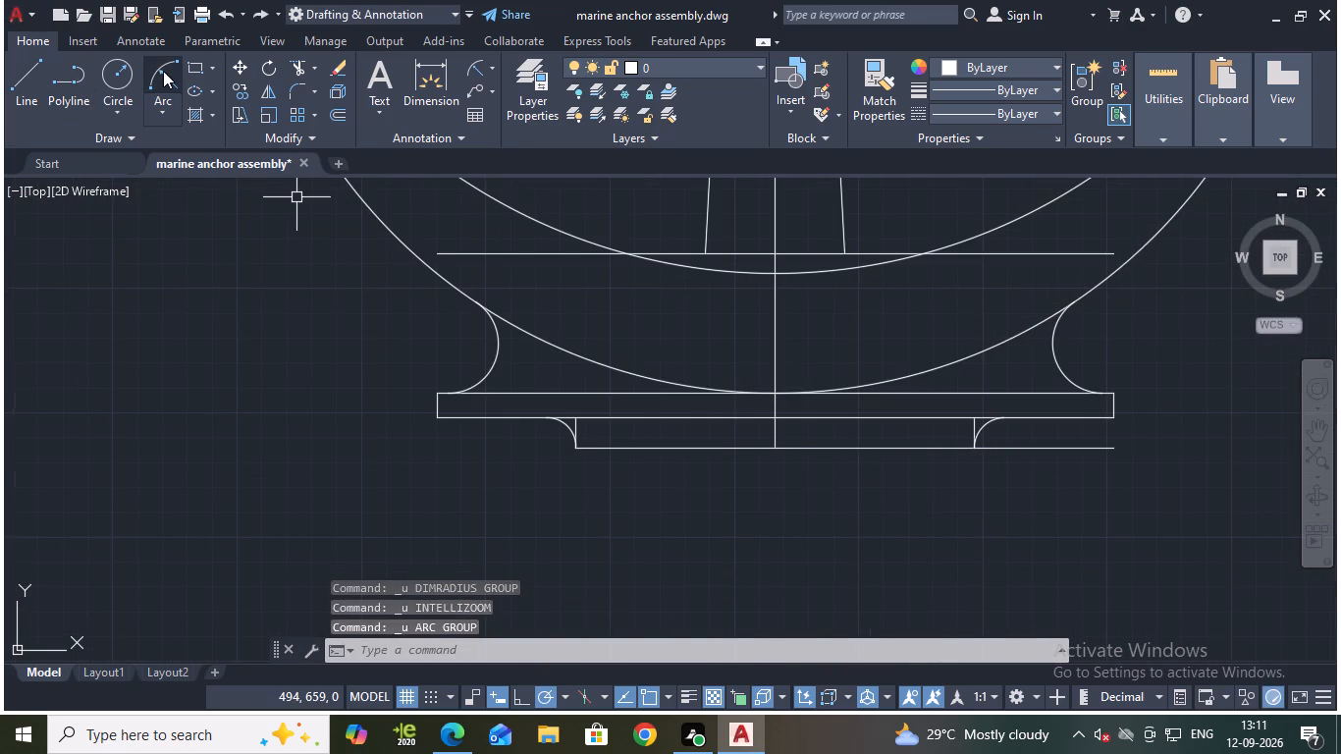
click(574, 450)
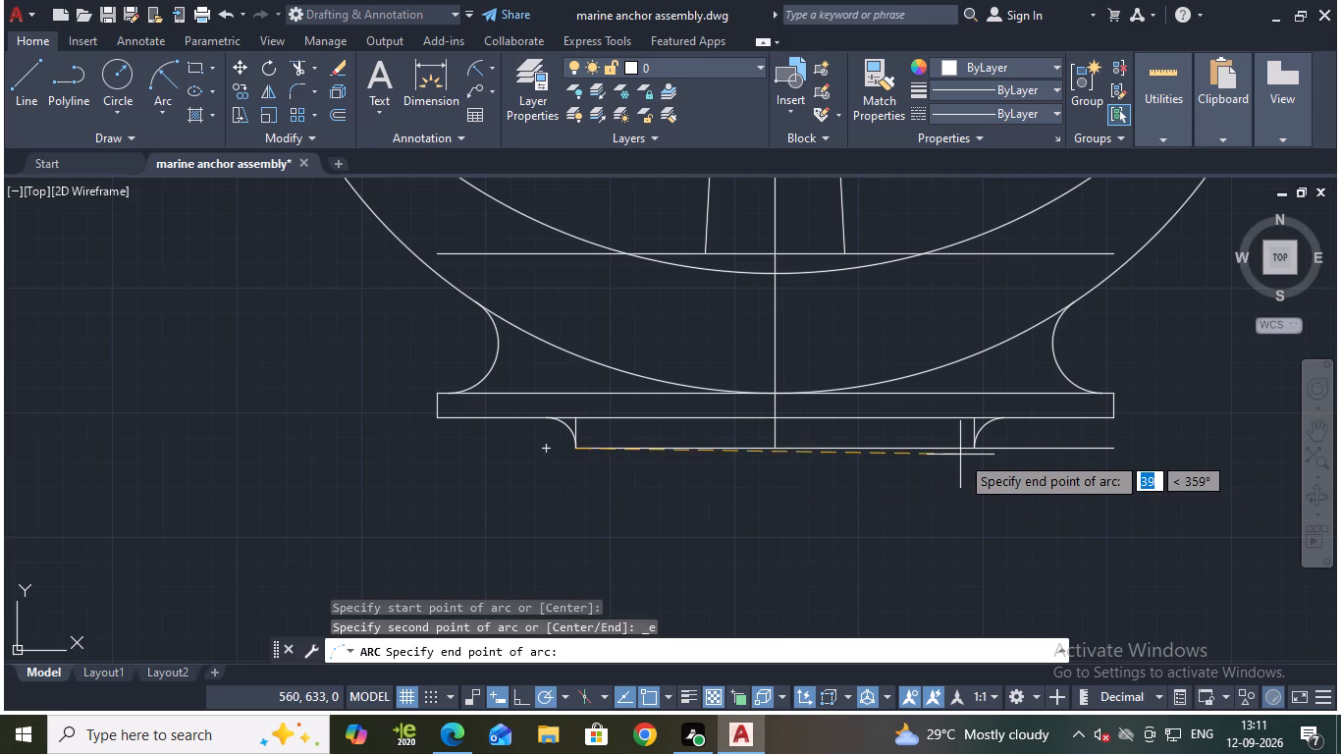
click(976, 450)
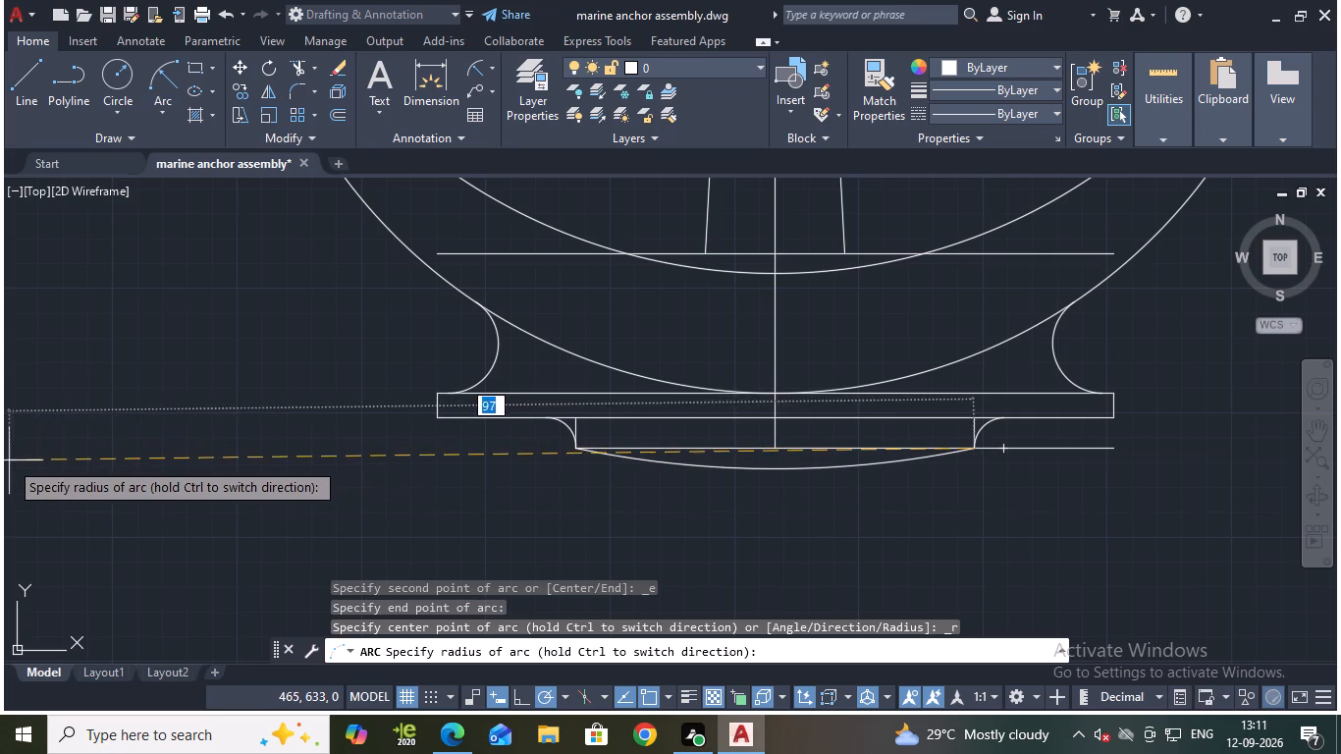
scroll(200, 450, down, 2)
scroll(113, 448, down, 2)
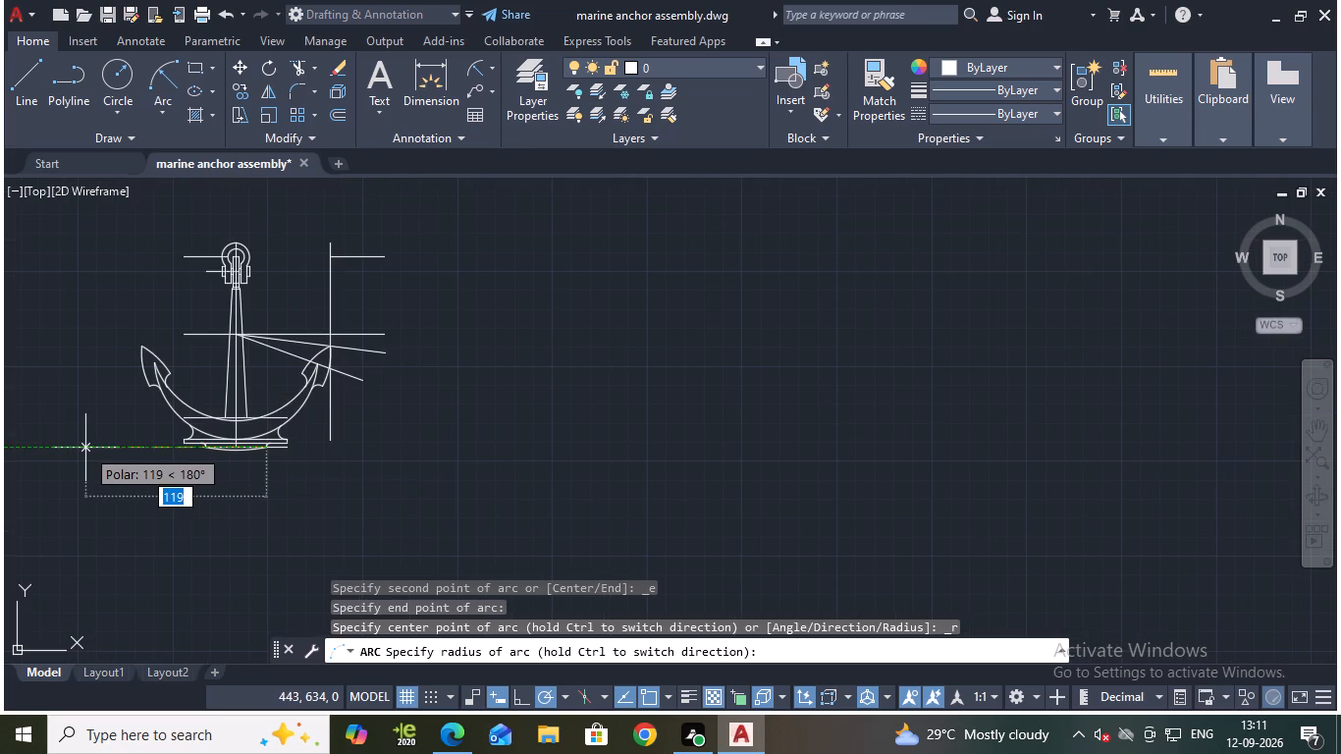
scroll(84, 448, up, 2)
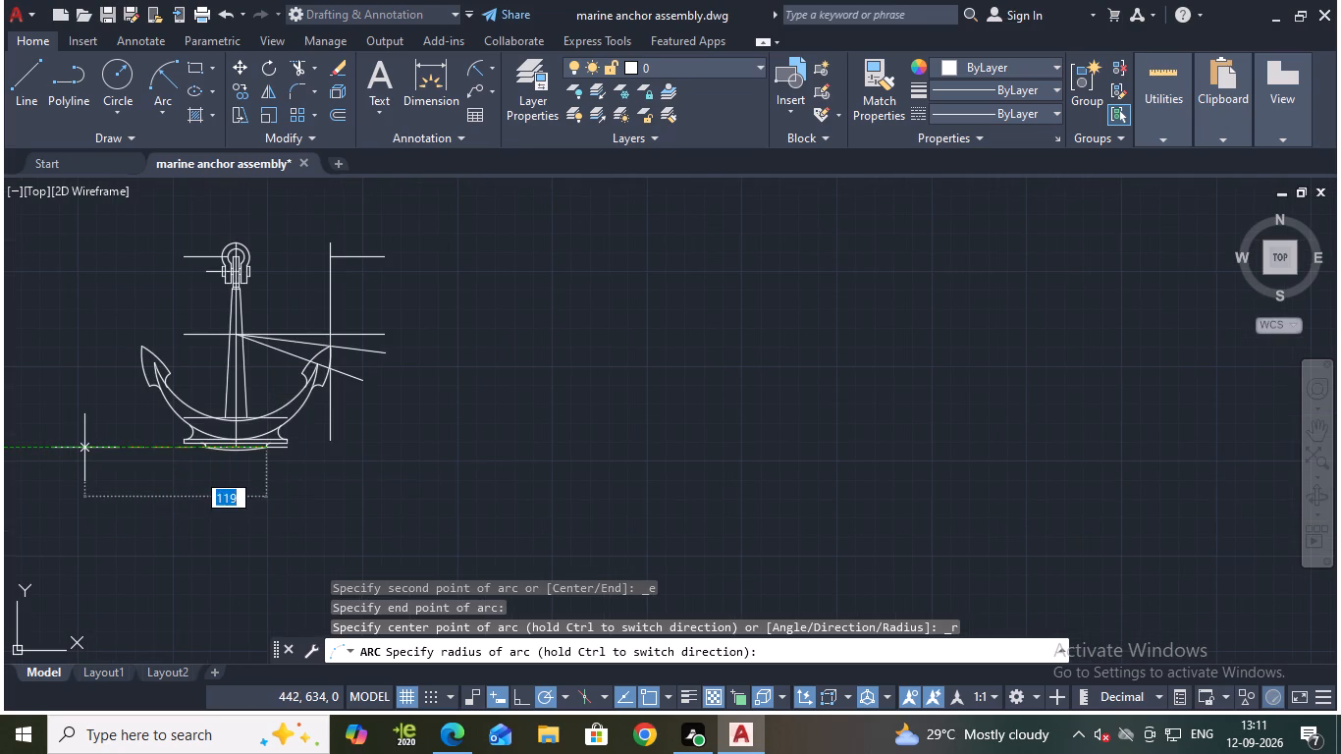
scroll(84, 448, up, 1)
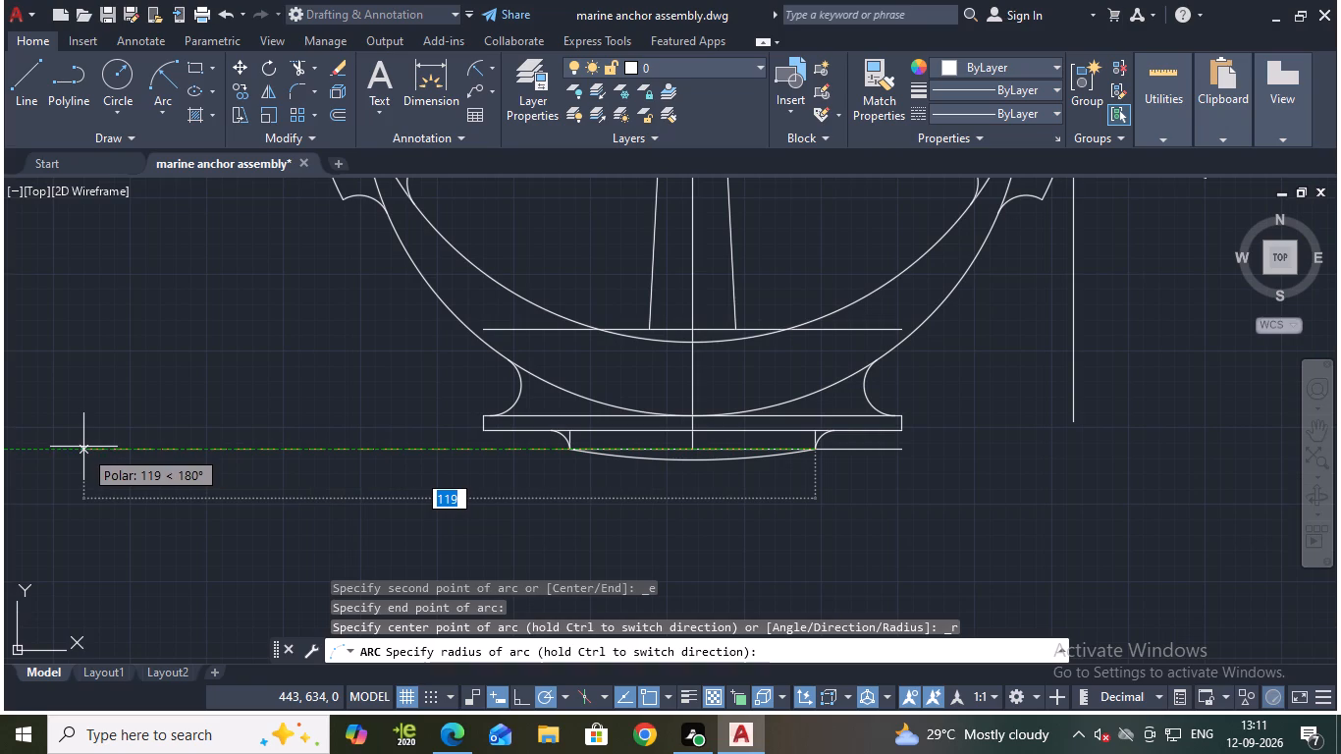
click(83, 447)
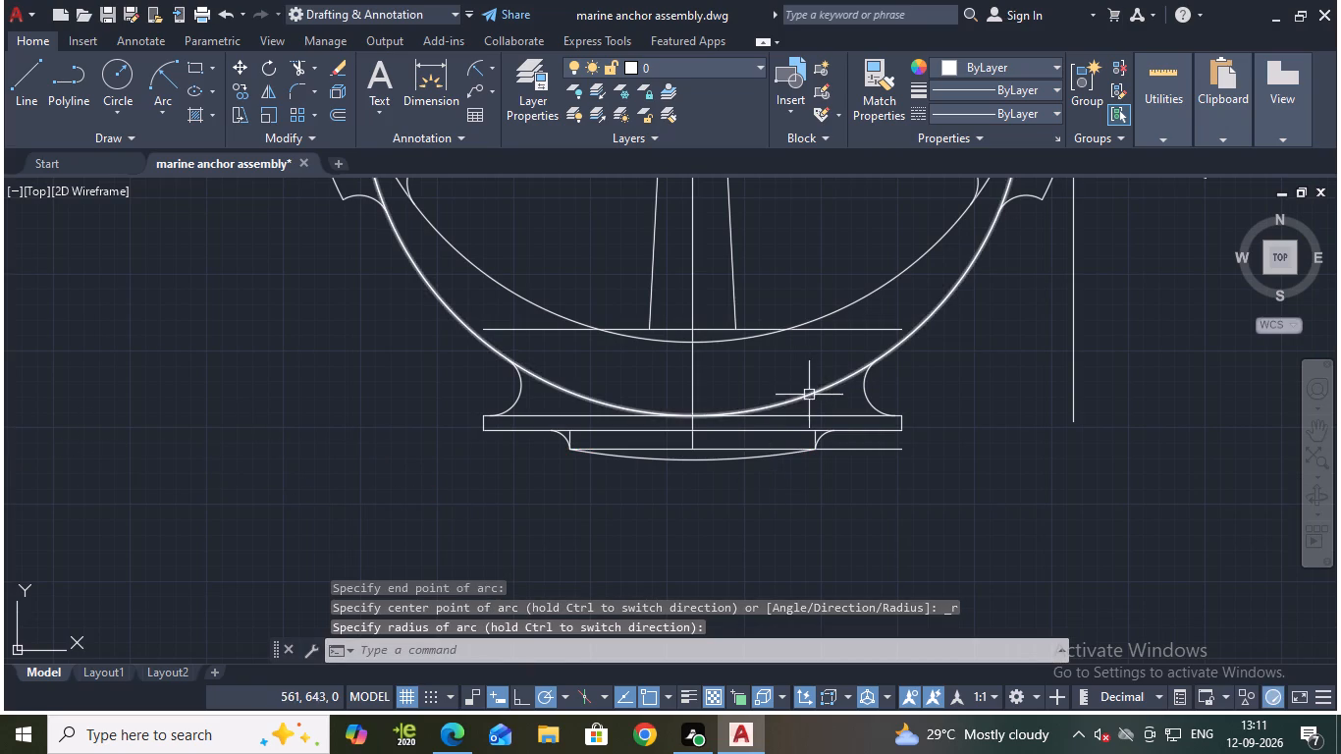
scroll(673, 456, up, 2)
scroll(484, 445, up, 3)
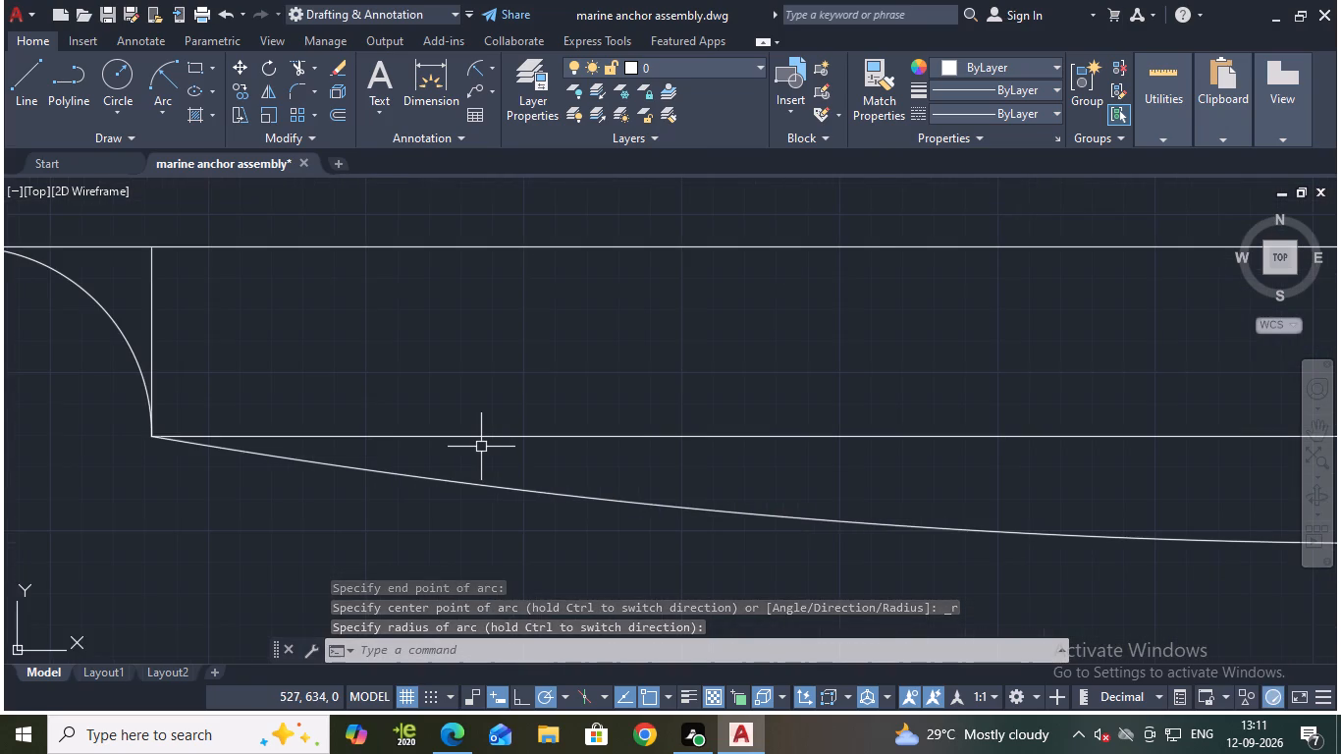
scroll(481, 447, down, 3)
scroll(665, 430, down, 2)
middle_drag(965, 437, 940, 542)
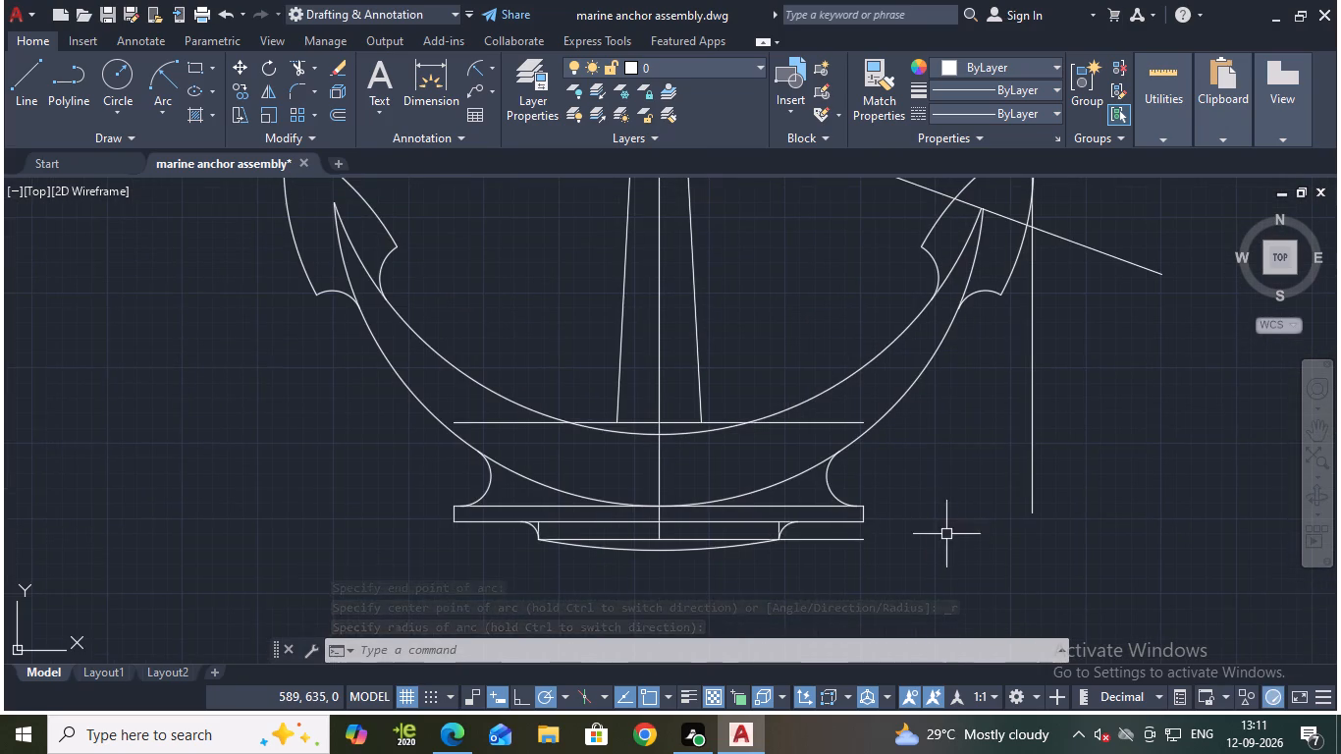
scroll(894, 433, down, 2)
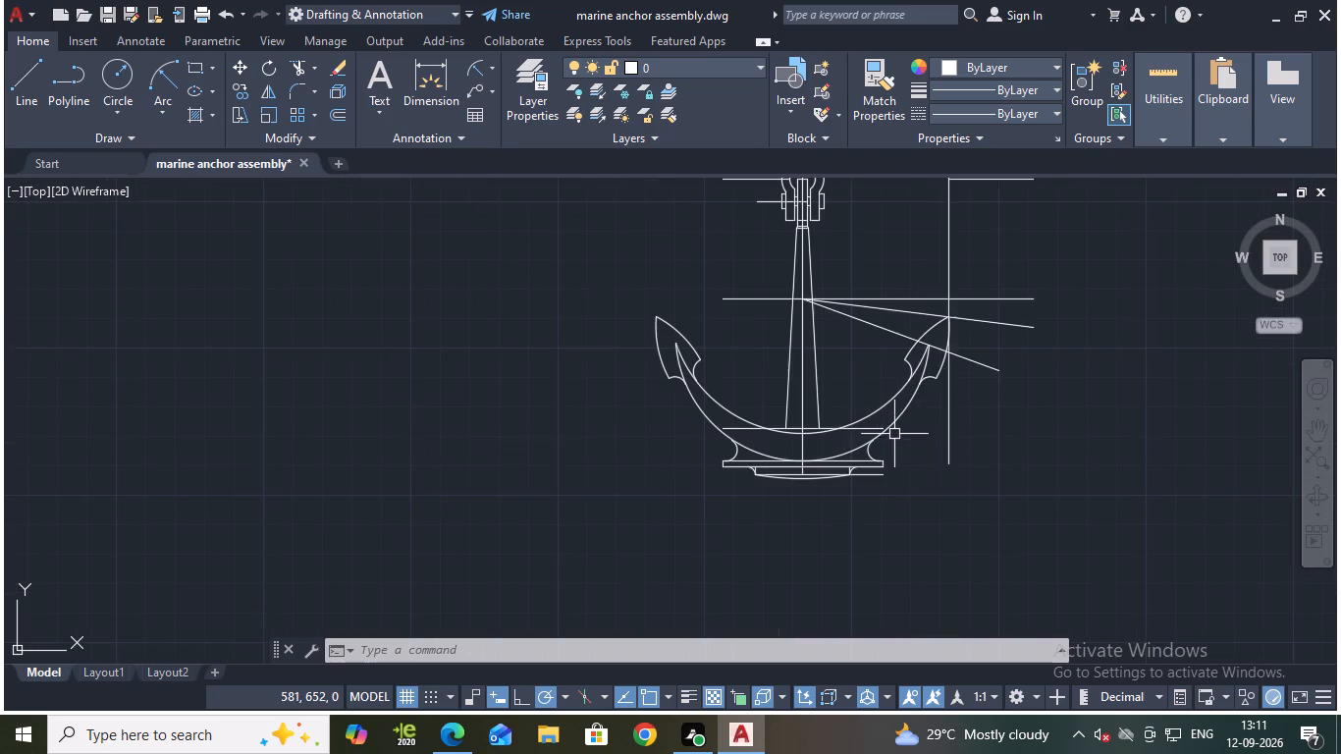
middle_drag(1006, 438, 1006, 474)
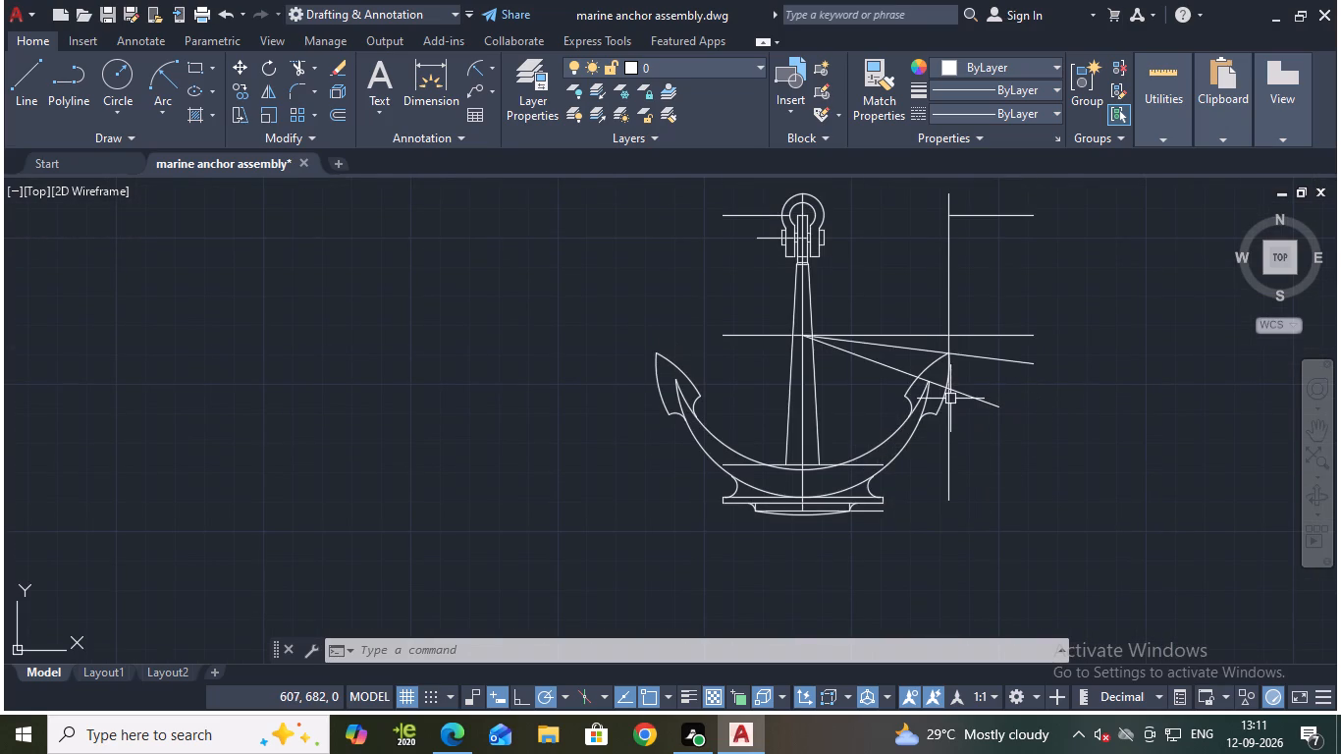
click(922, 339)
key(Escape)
Load the ACAD_ISO02W100 ISO dash linetype into the drawing.
click(978, 115)
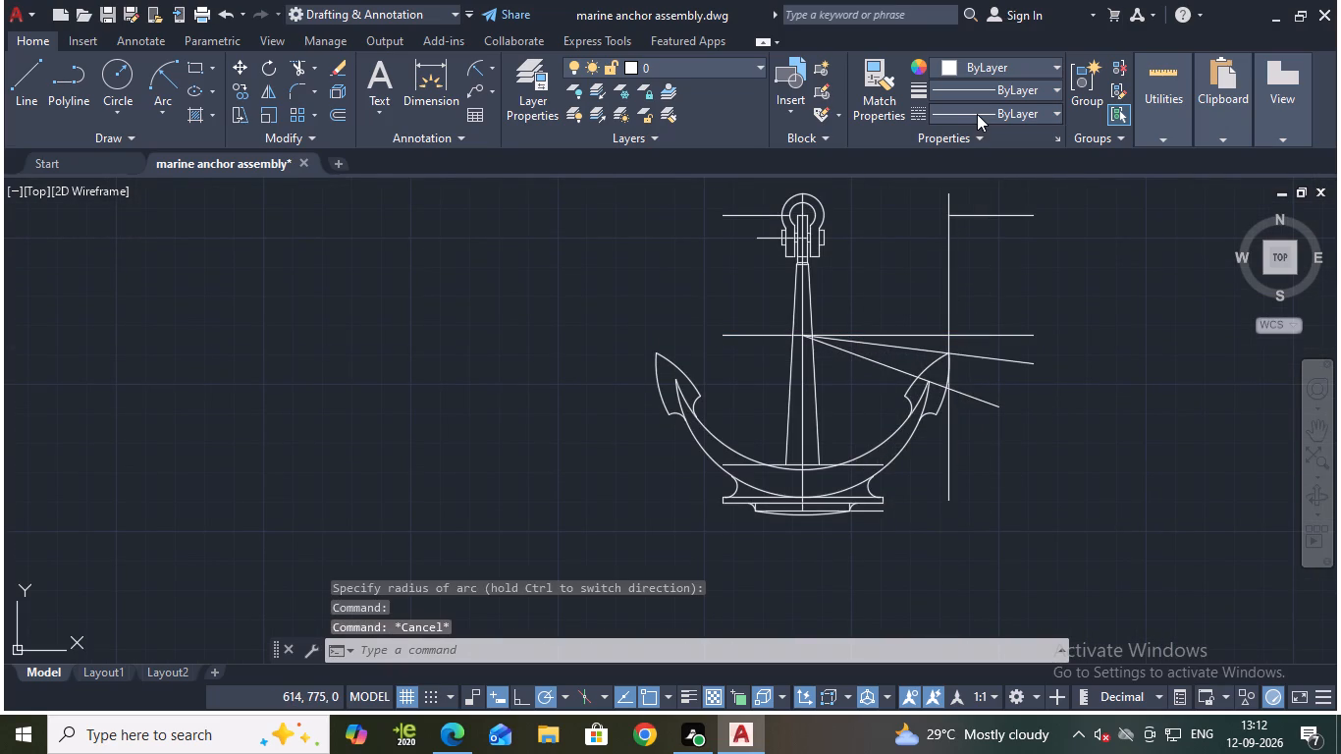
click(956, 215)
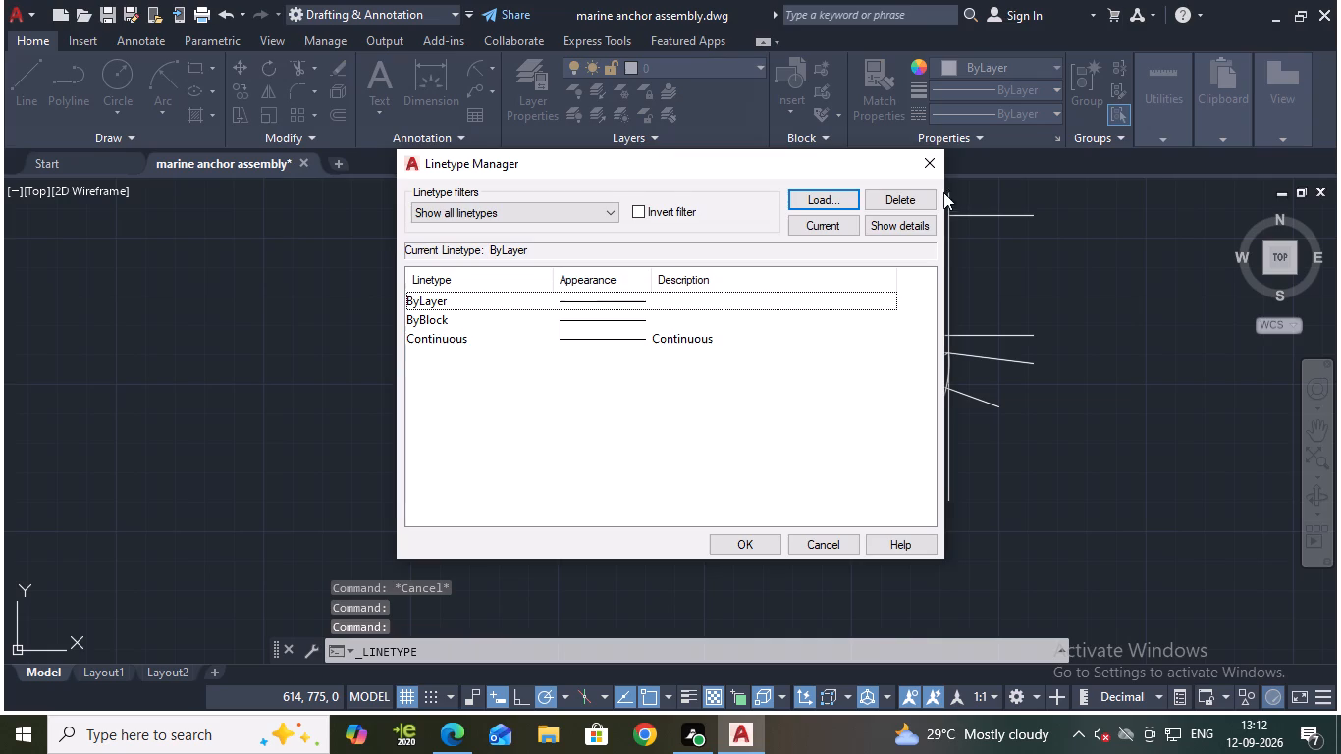
click(854, 195)
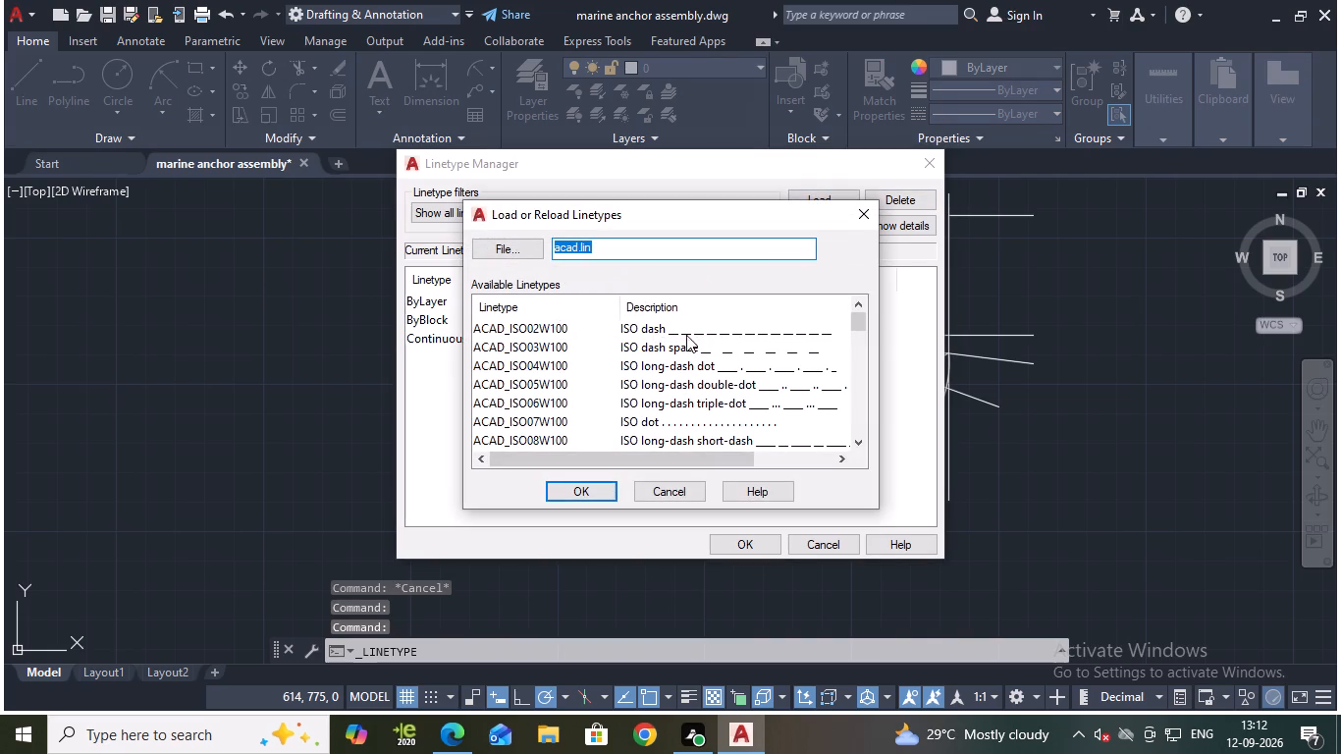
click(673, 320)
click(574, 496)
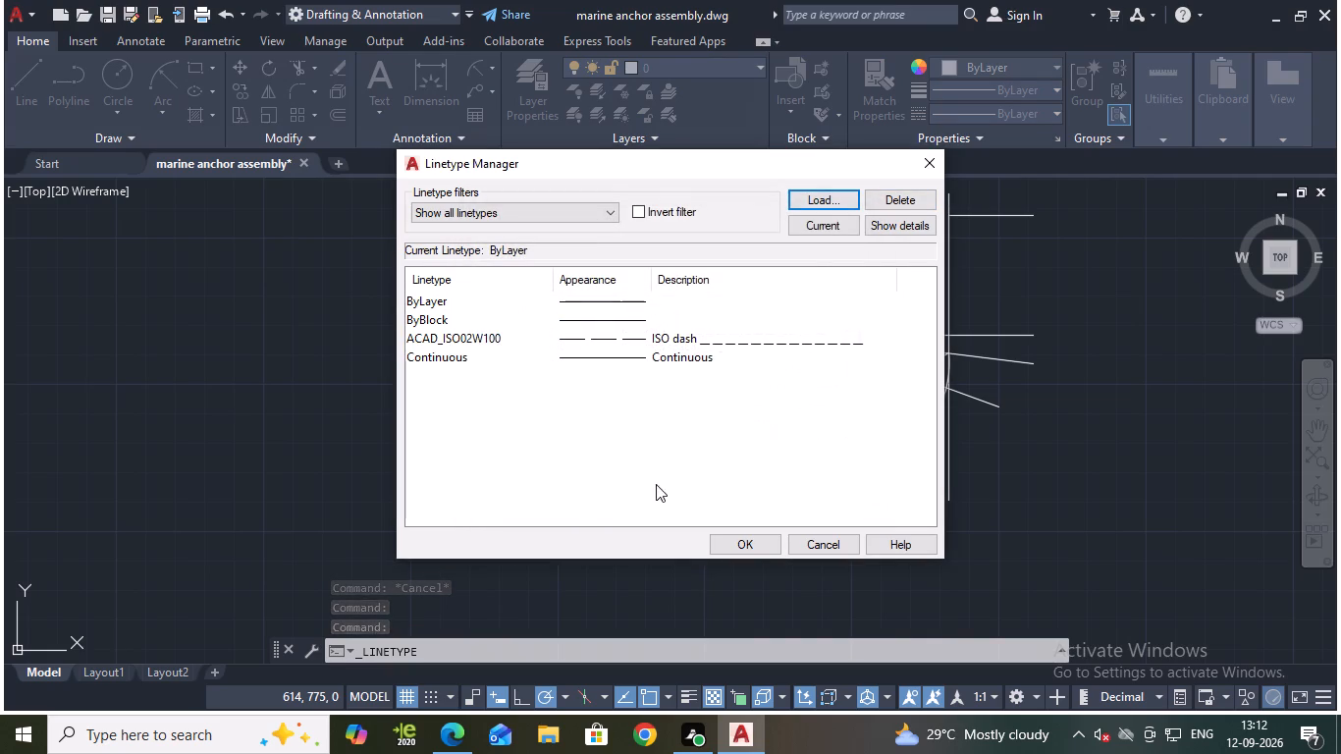
click(743, 543)
Stretch the left end of the horizontal line at the shank's foot about 70 units outward, keeping it horizontal.
scroll(705, 442, up, 2)
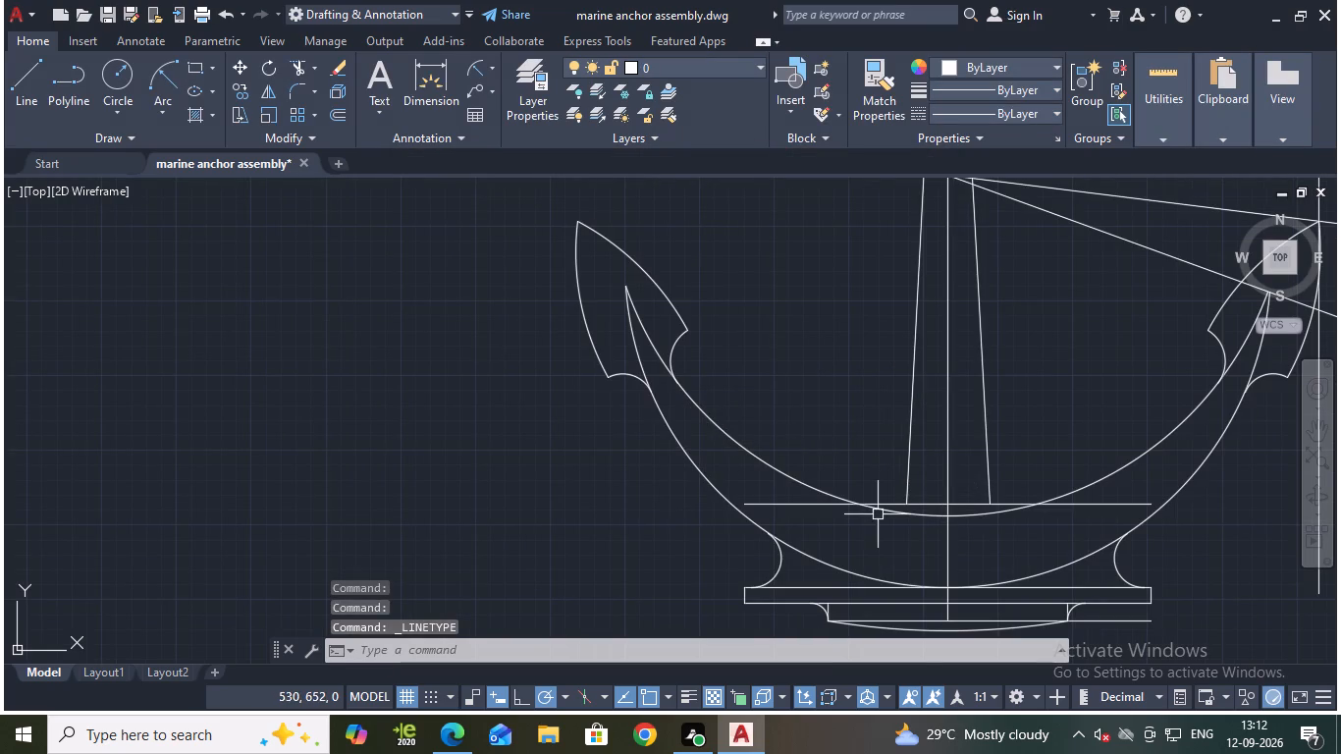
click(782, 500)
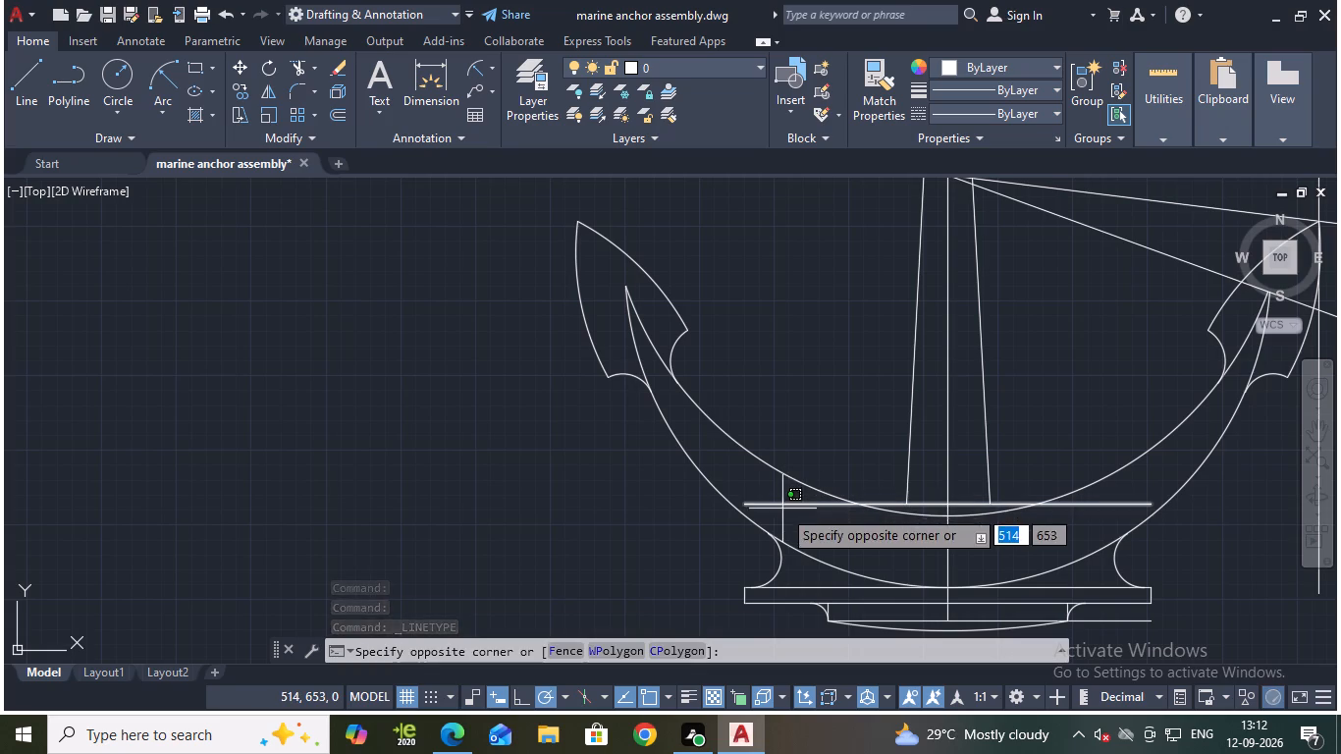
click(782, 509)
click(747, 508)
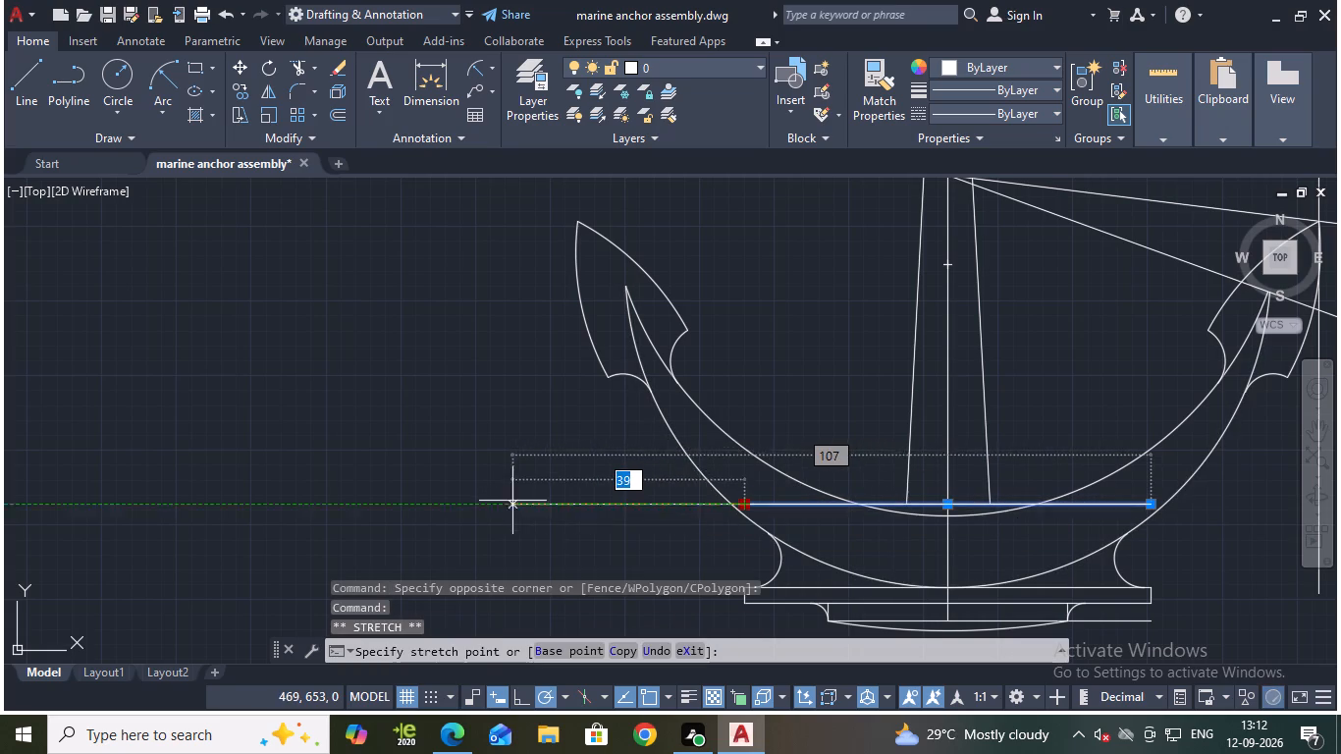
click(328, 505)
key(Escape)
Stretch the right end of the horizontal line at the shank's foot about 85 units outward, keeping it horizontal.
middle_drag(630, 590, 697, 444)
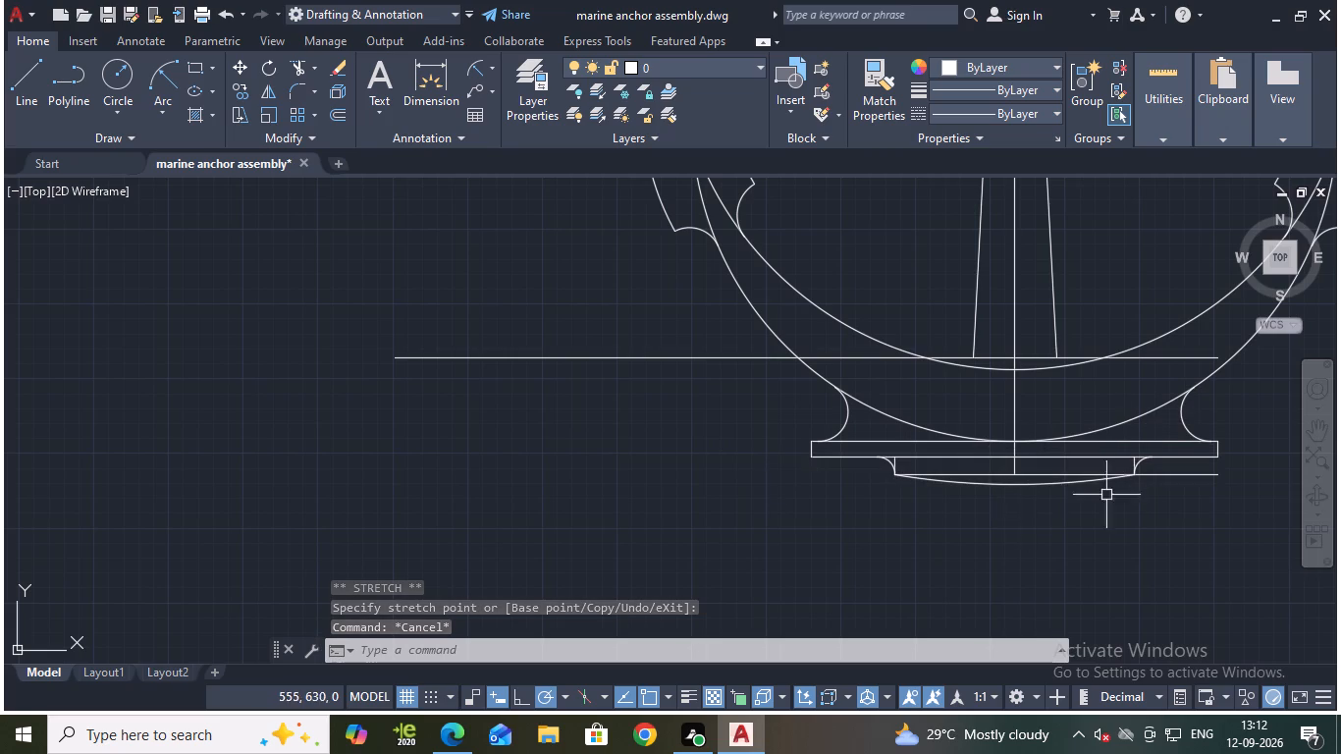
middle_drag(1209, 475, 1034, 447)
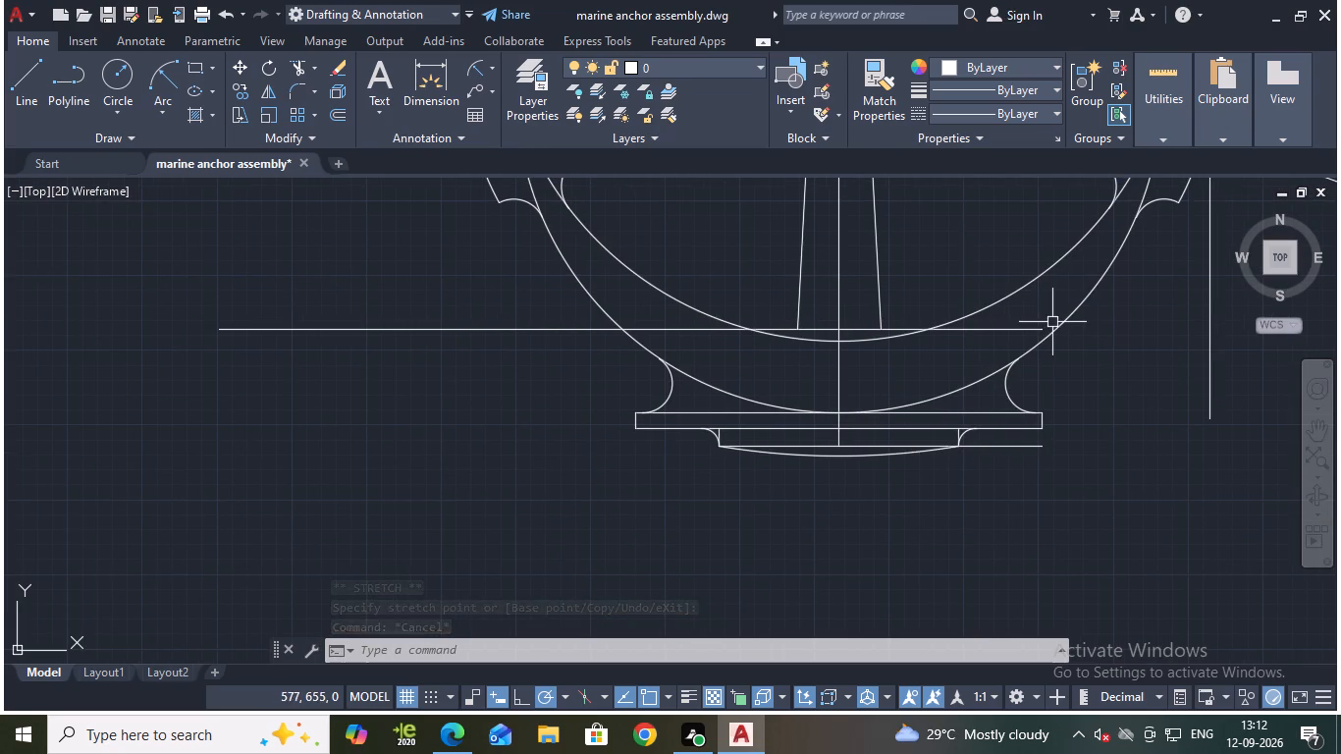
click(1019, 331)
click(1041, 327)
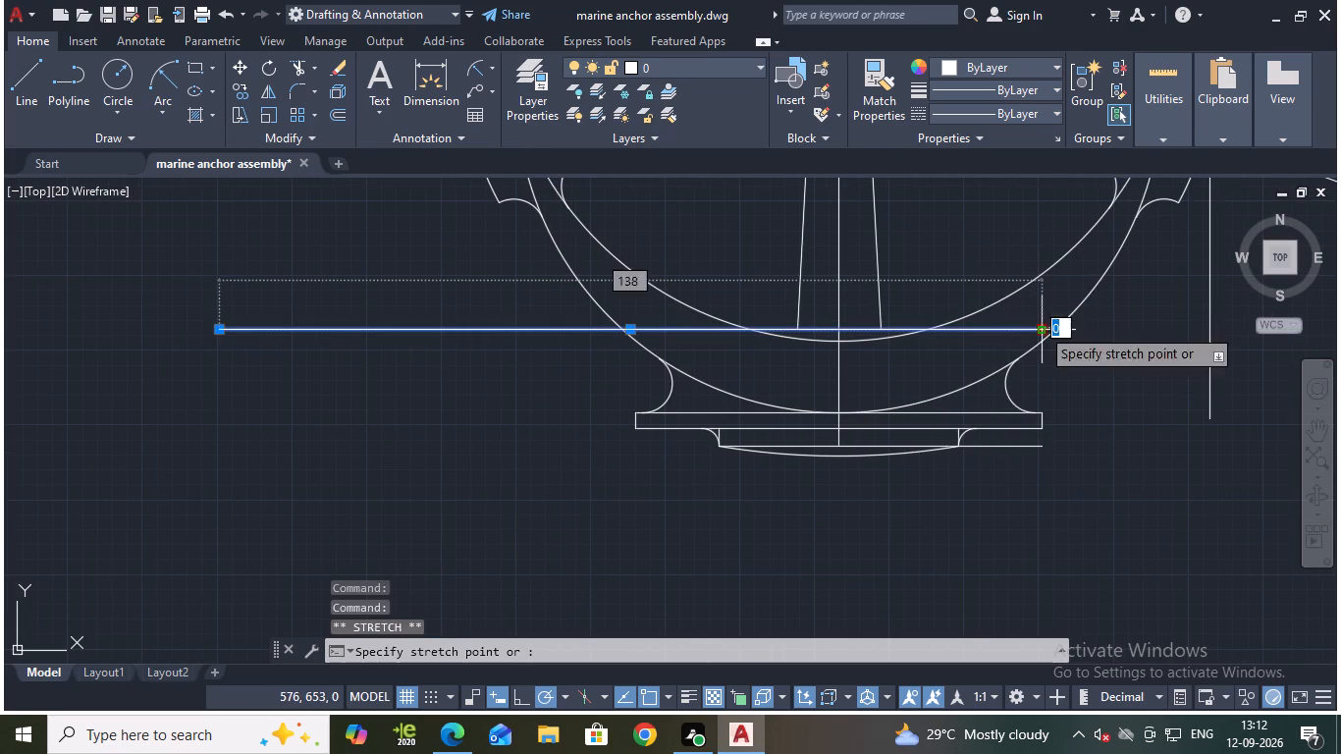
middle_drag(1319, 329, 908, 384)
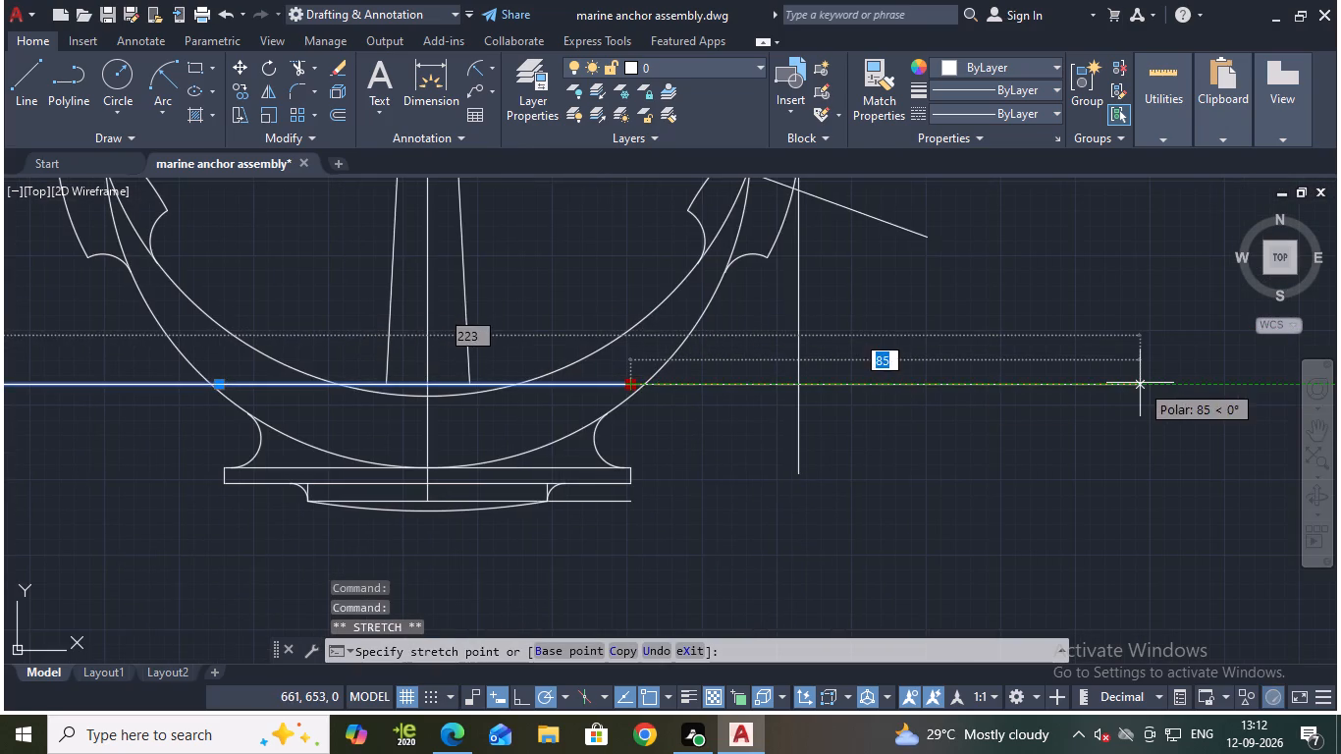
click(1141, 383)
key(Escape)
Stretch the left end of the horizontal line crossing mid-shank outward, roughly level with the lower extended line's left end.
scroll(1011, 416, down, 2)
middle_drag(1027, 346, 1023, 396)
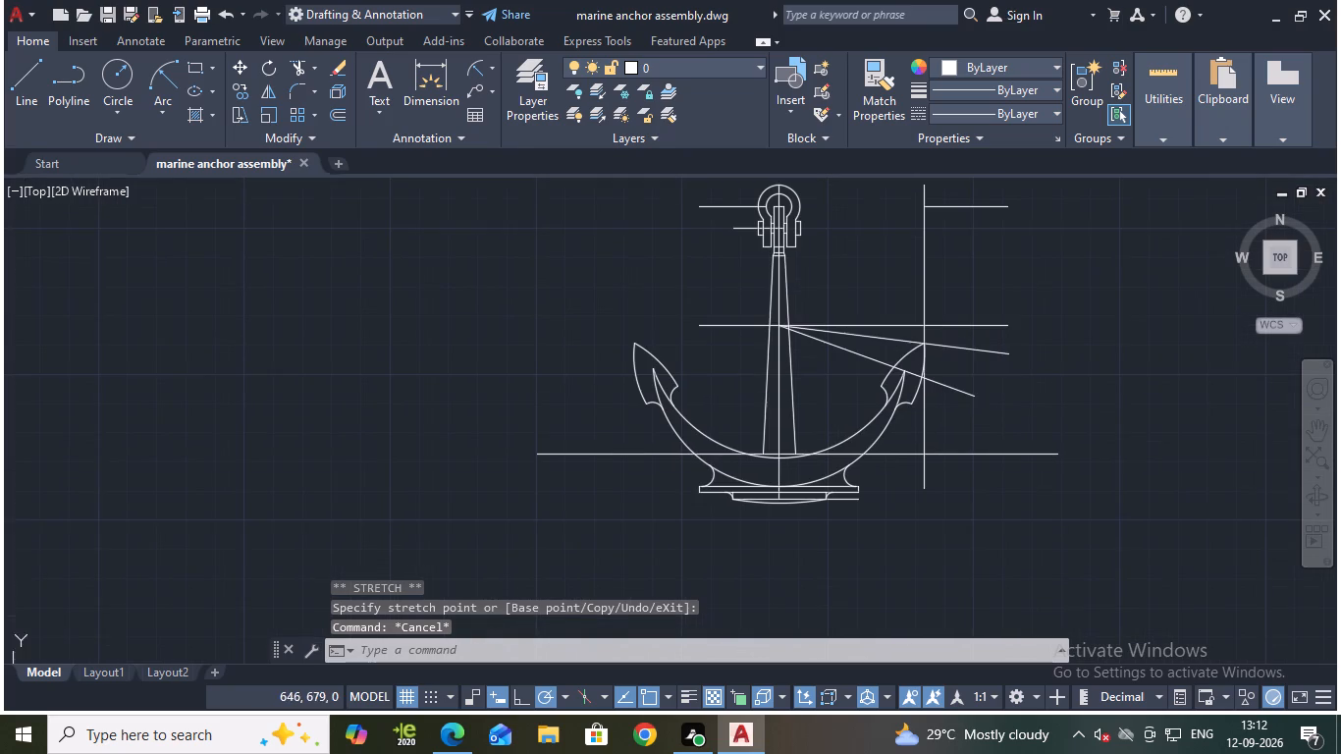
click(714, 326)
click(698, 326)
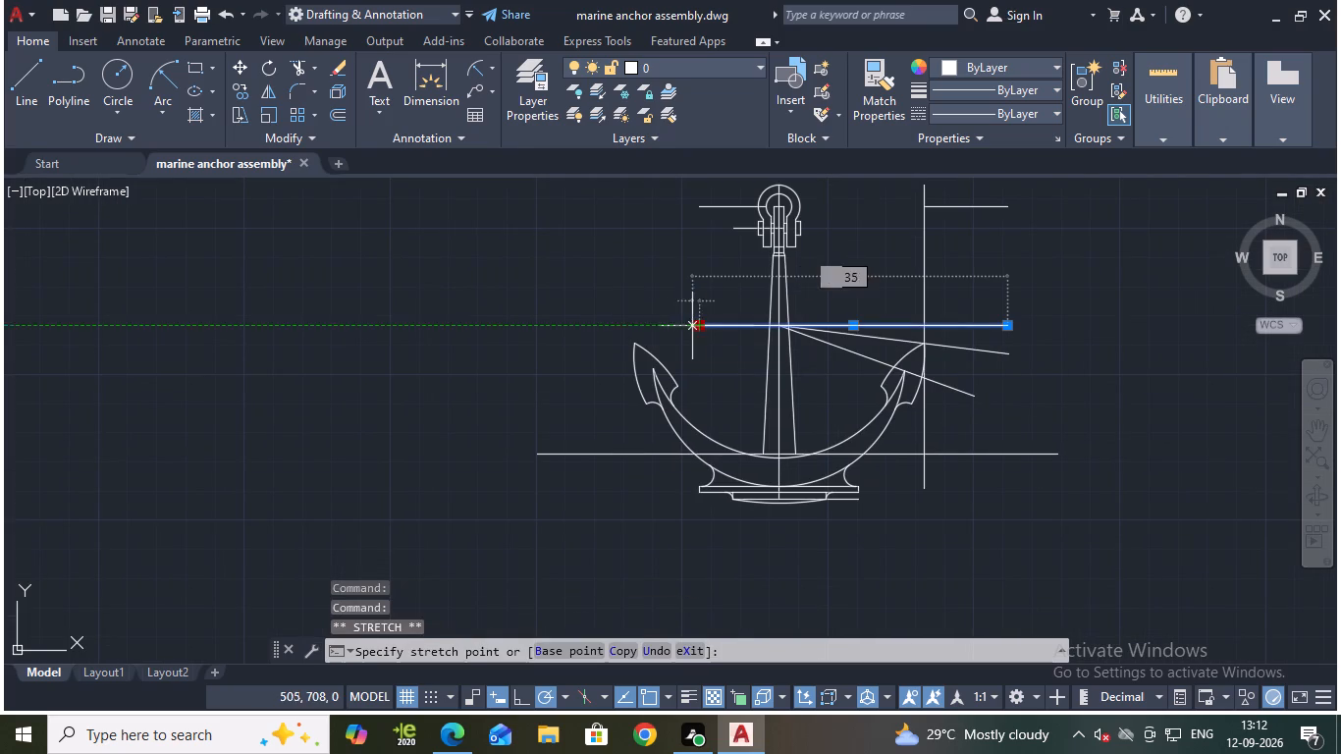
click(534, 323)
key(Escape)
Stretch the left end of the short horizontal line at the shackle about 65 units outward, keeping it horizontal.
click(714, 206)
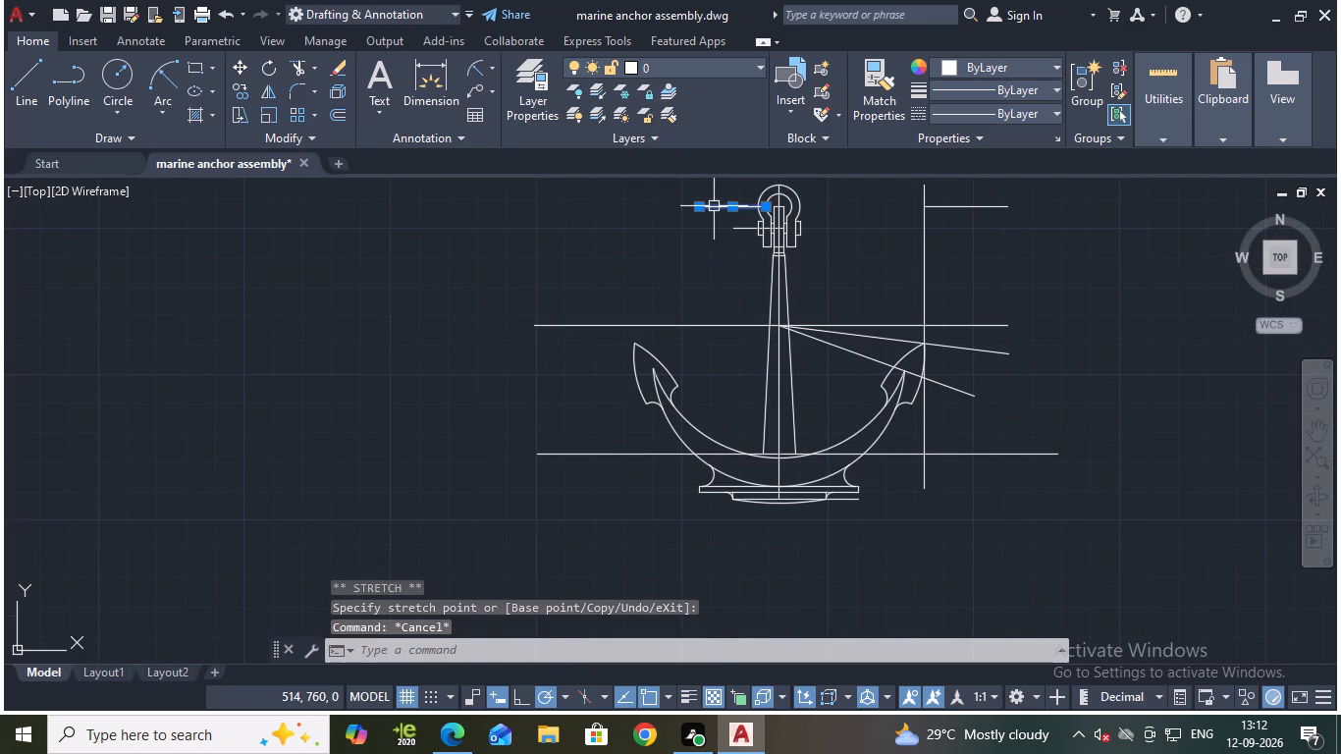
click(702, 210)
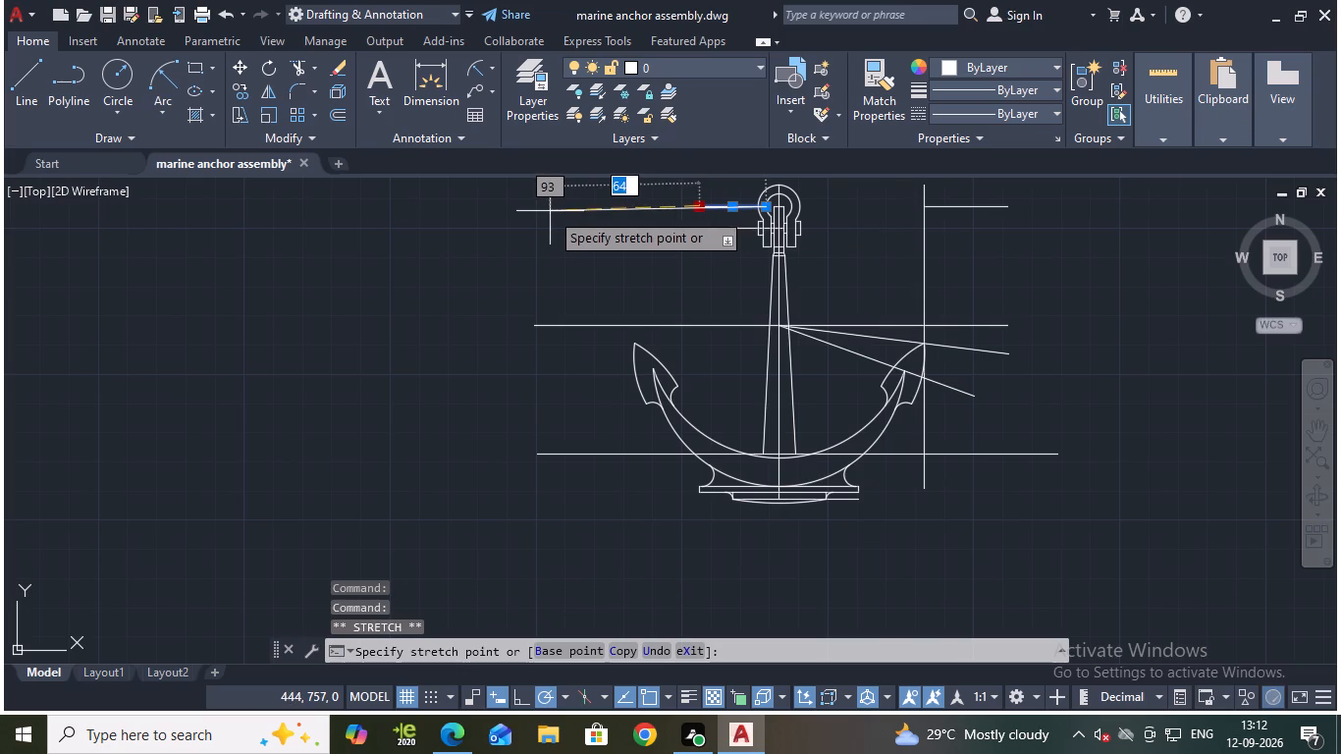
click(546, 208)
key(Escape)
Erase the short horizontal line at shackle height beyond the vertical reference line through the right fluke tip.
scroll(779, 235, up, 1)
middle_drag(905, 260, 902, 370)
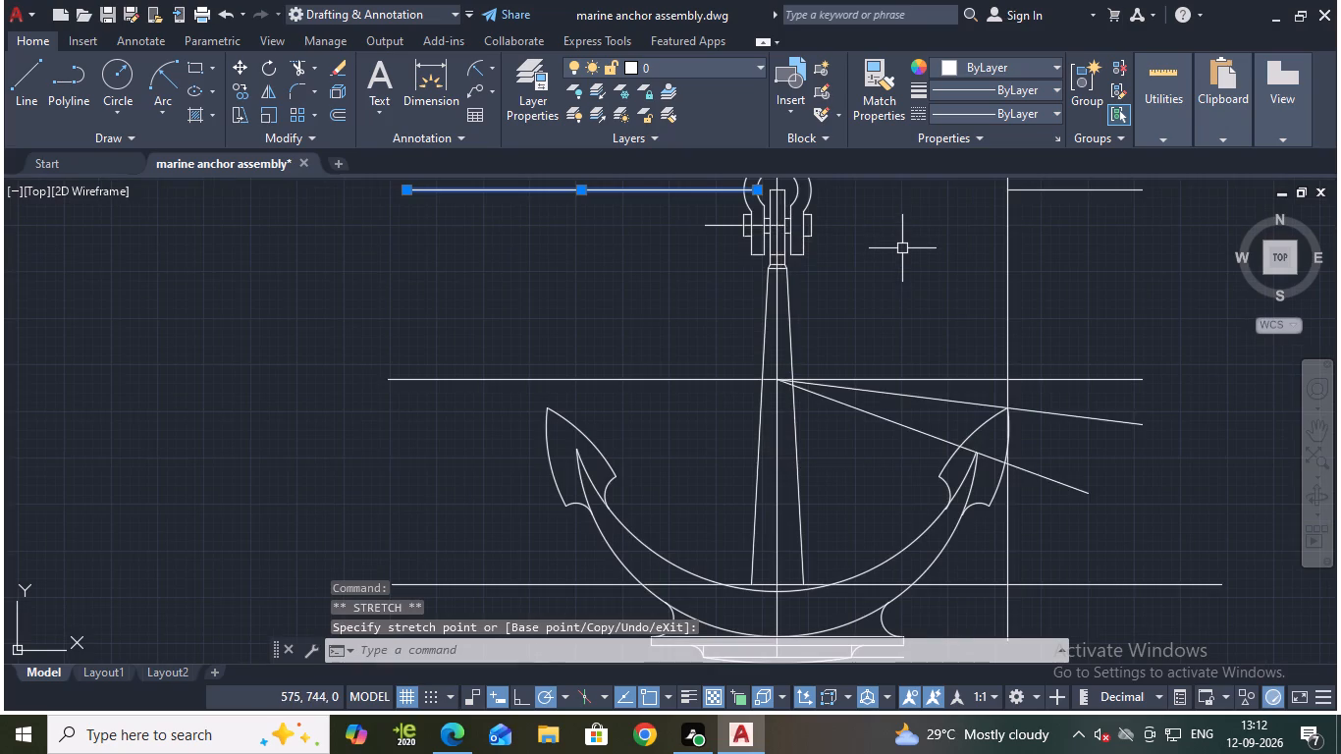
middle_drag(902, 370, 896, 435)
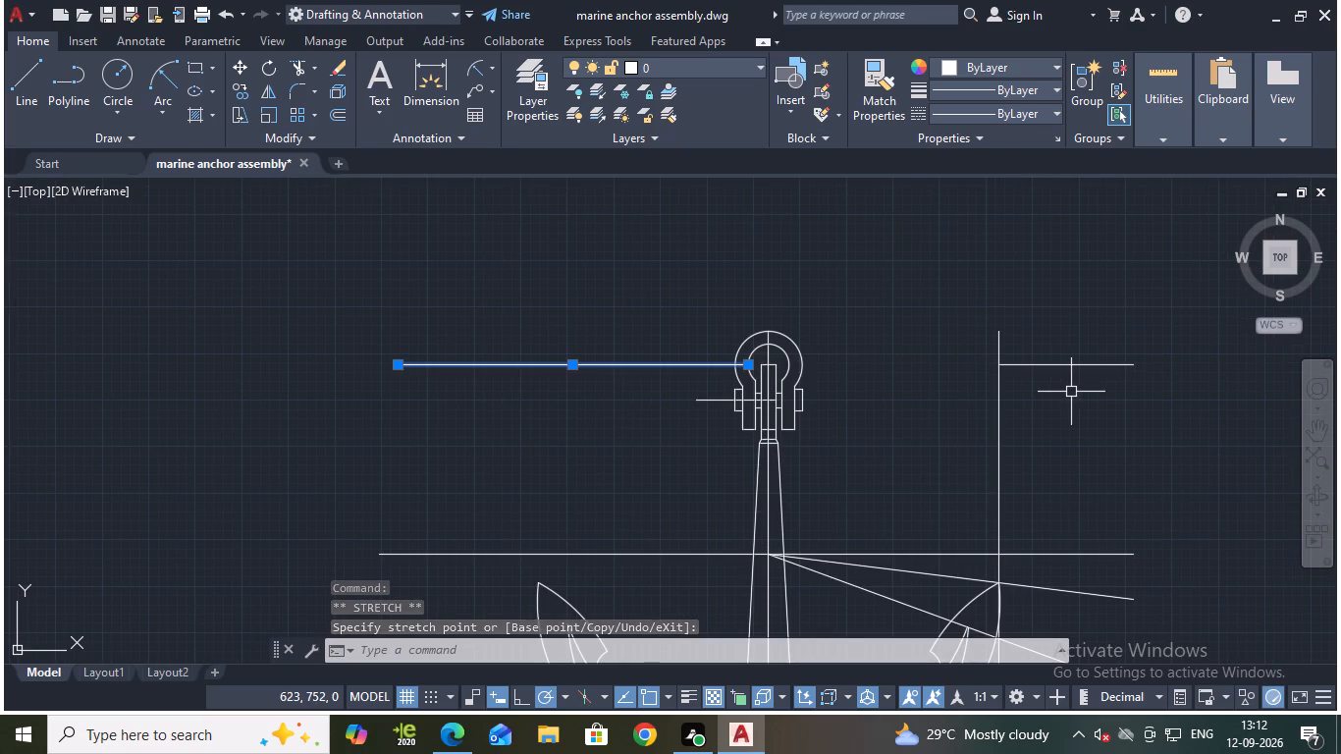
middle_drag(1073, 429, 1074, 335)
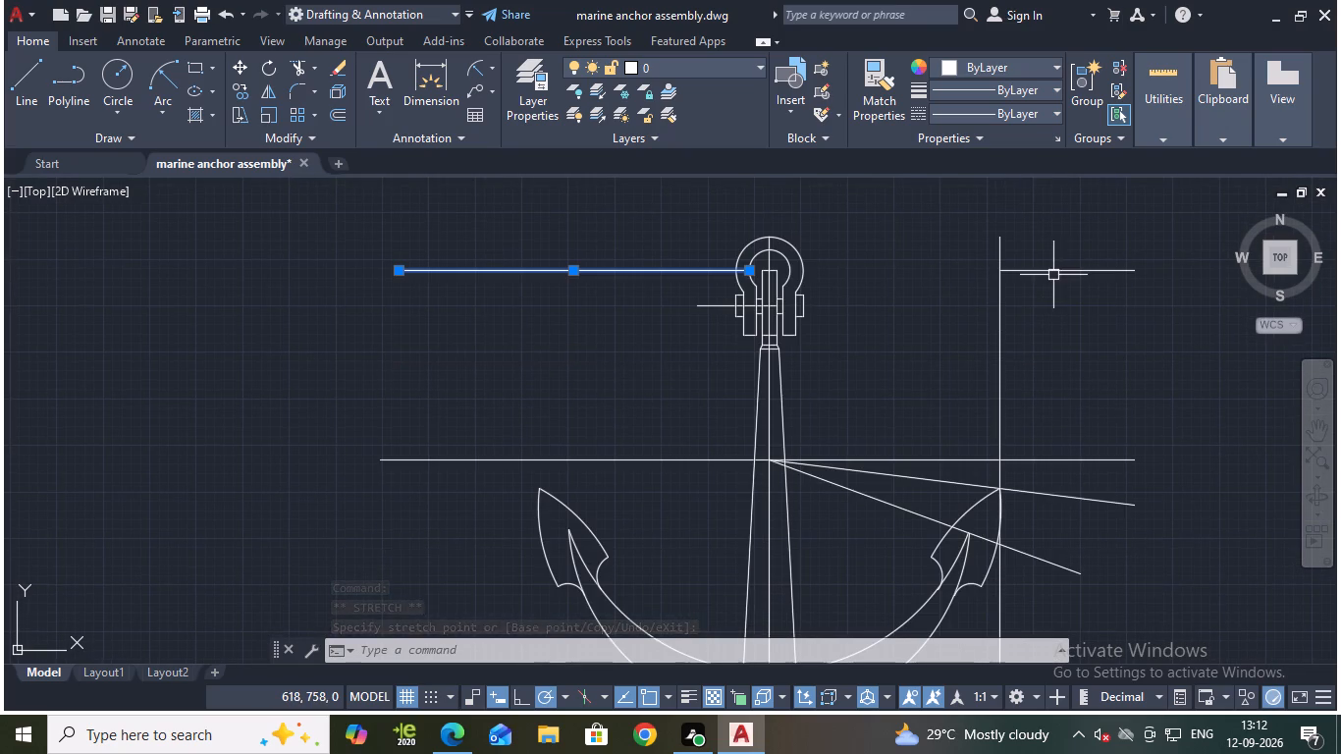
click(1053, 275)
key(e)
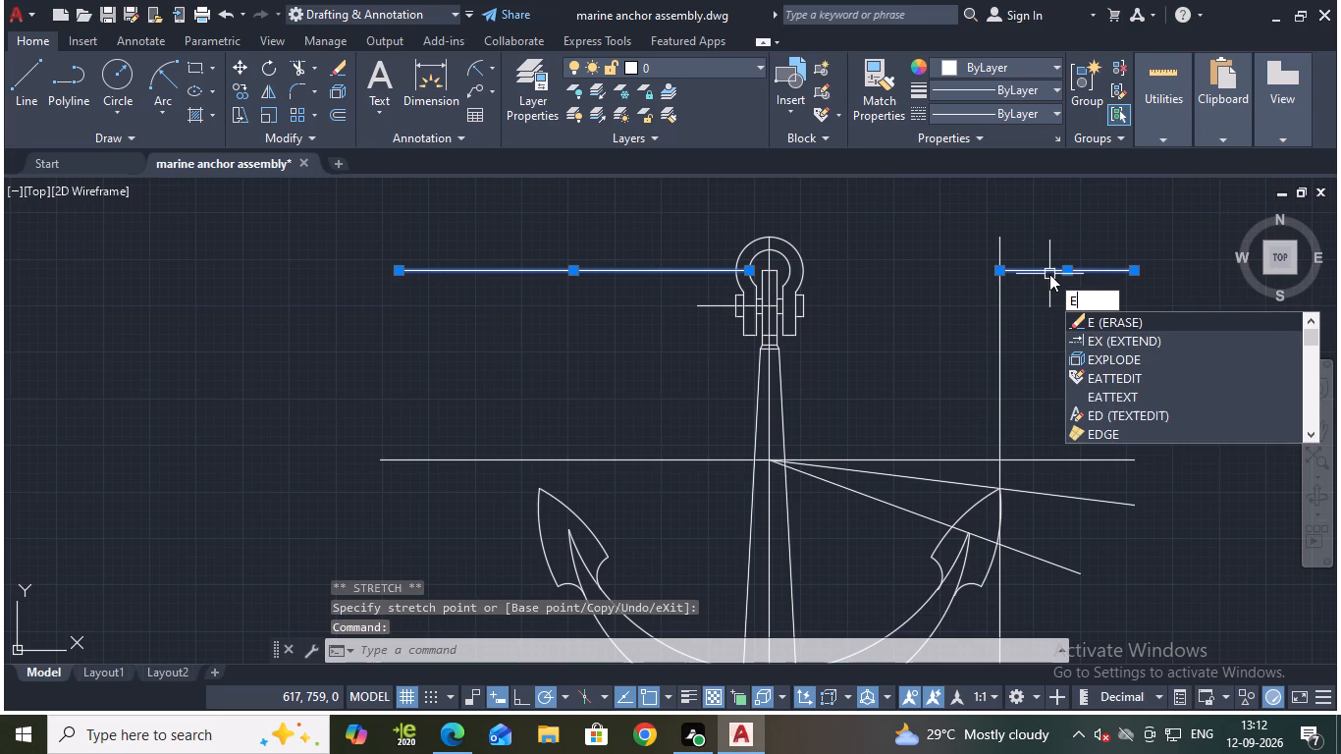
key(Escape)
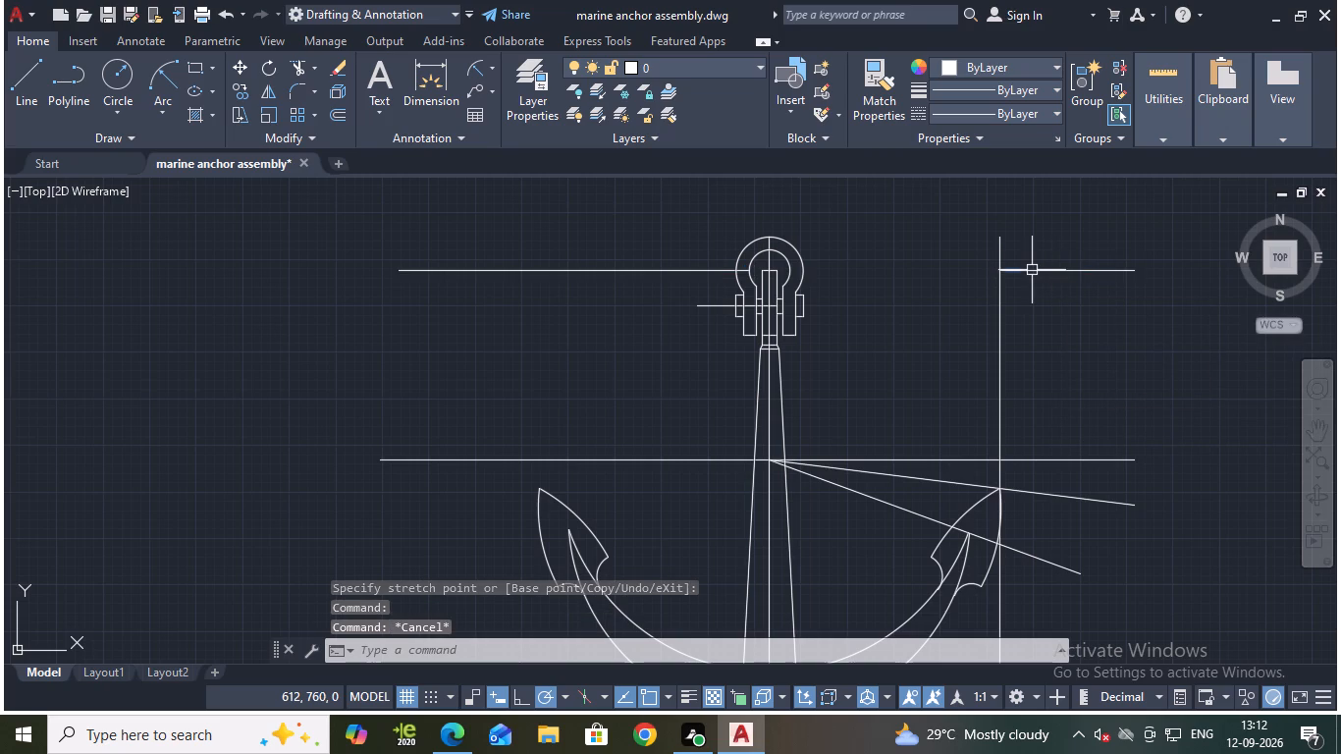
click(1032, 270)
key(e)
key(Return)
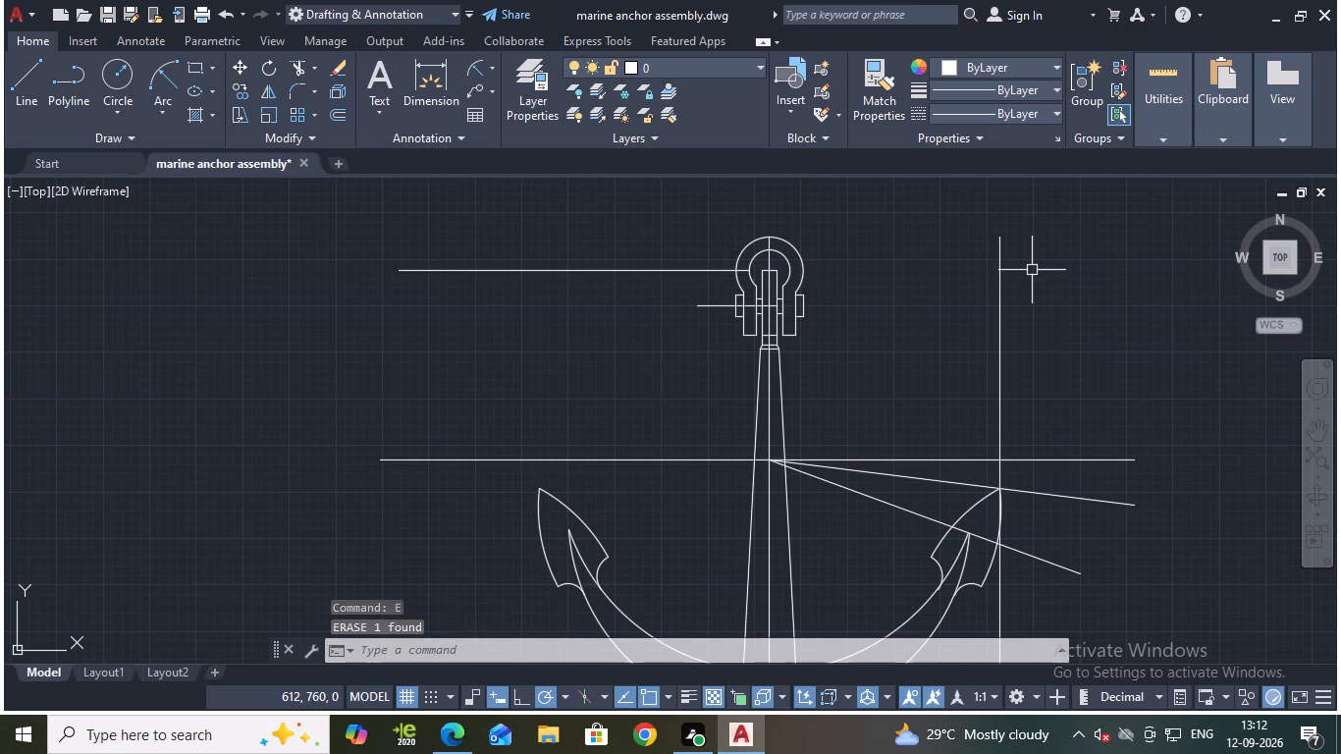
Assign the ACAD_ISO02W100 dashed linetype to the two vertical, two slanted and three long horizontal reference lines.
click(772, 435)
click(852, 489)
click(893, 476)
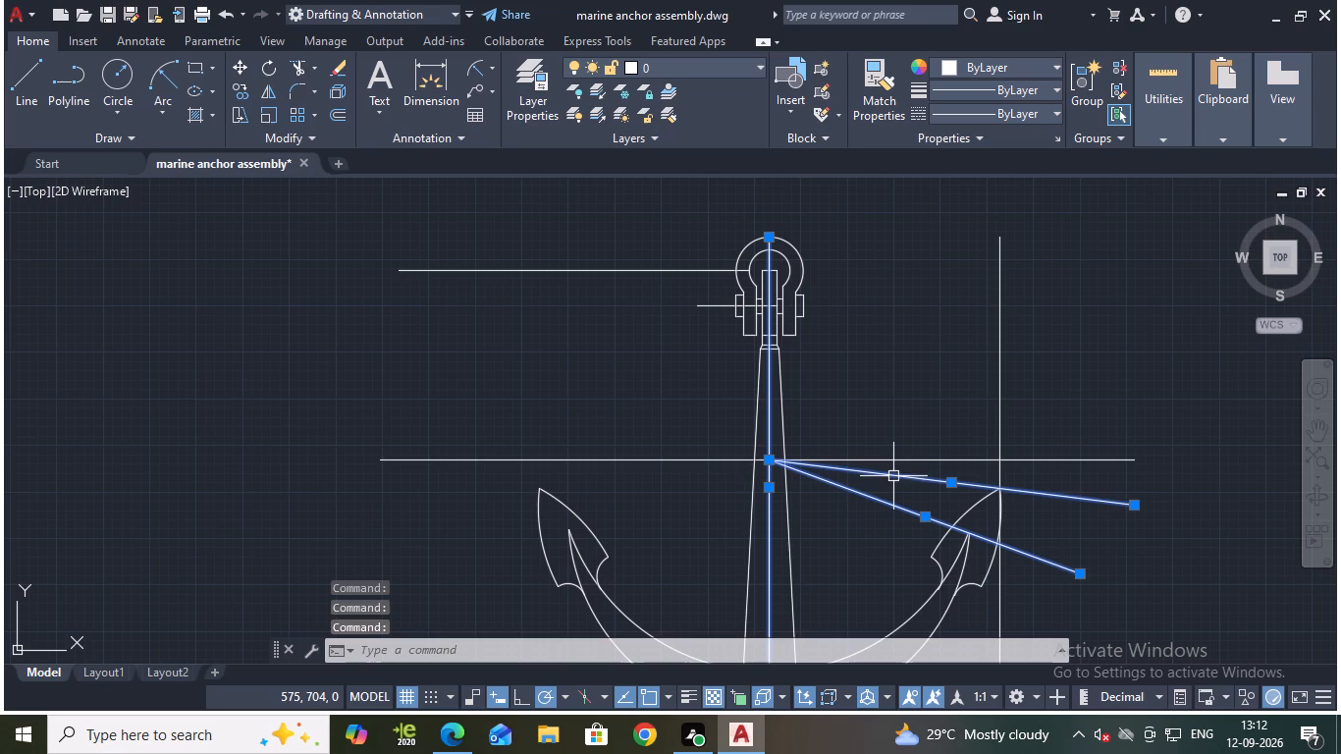
click(885, 458)
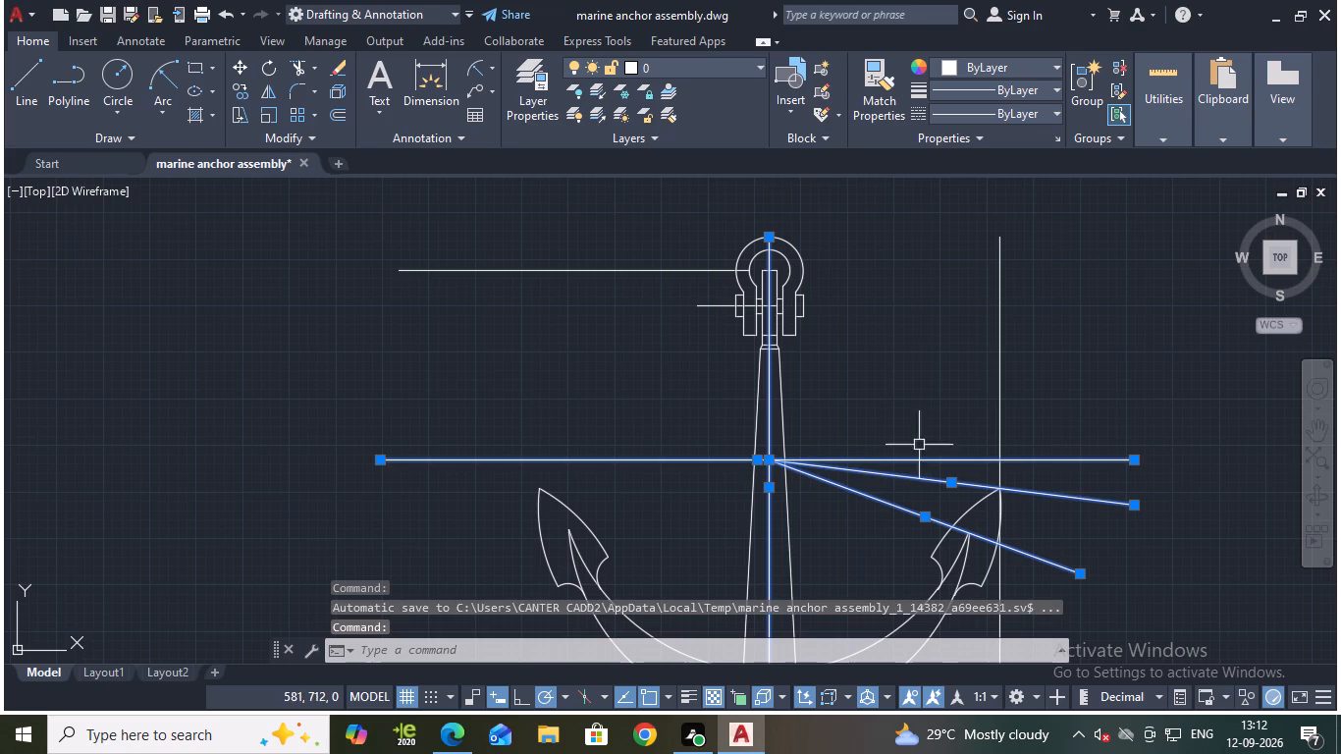
click(1003, 395)
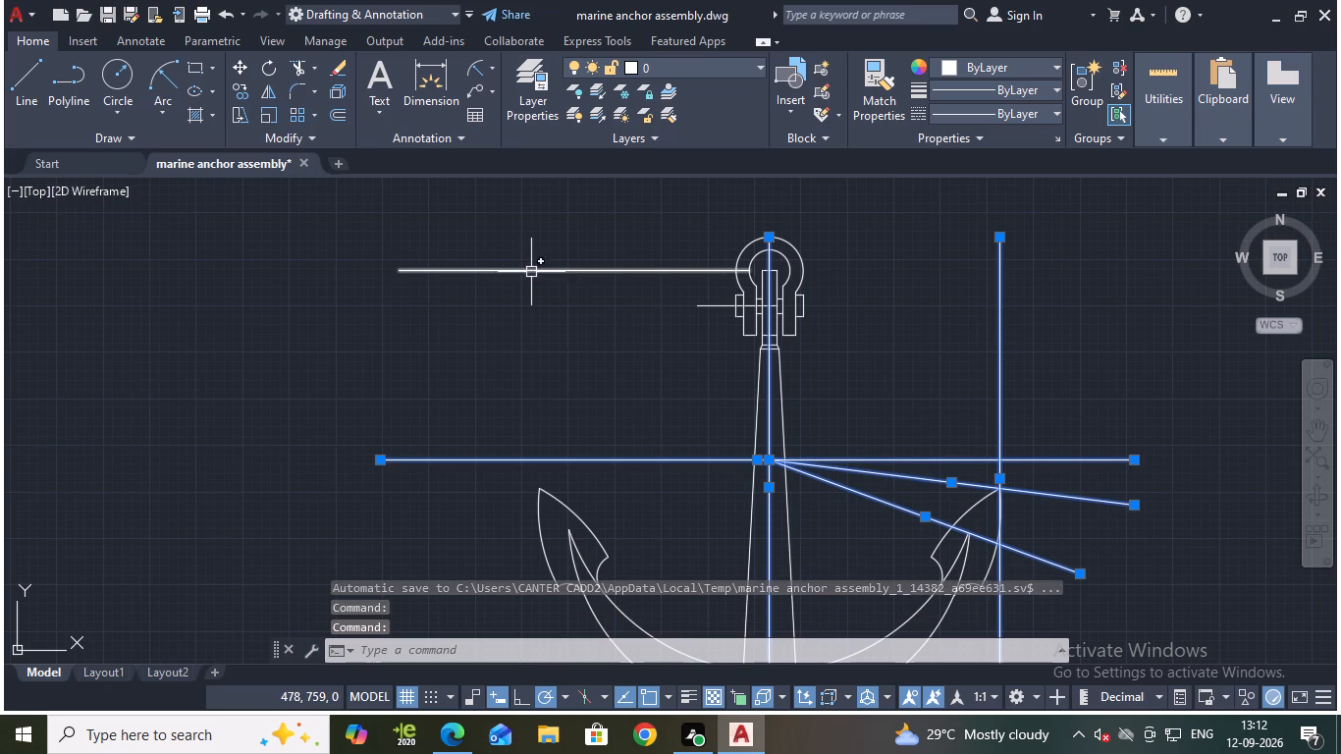
click(531, 272)
scroll(615, 478, down, 1)
middle_drag(641, 517, 701, 409)
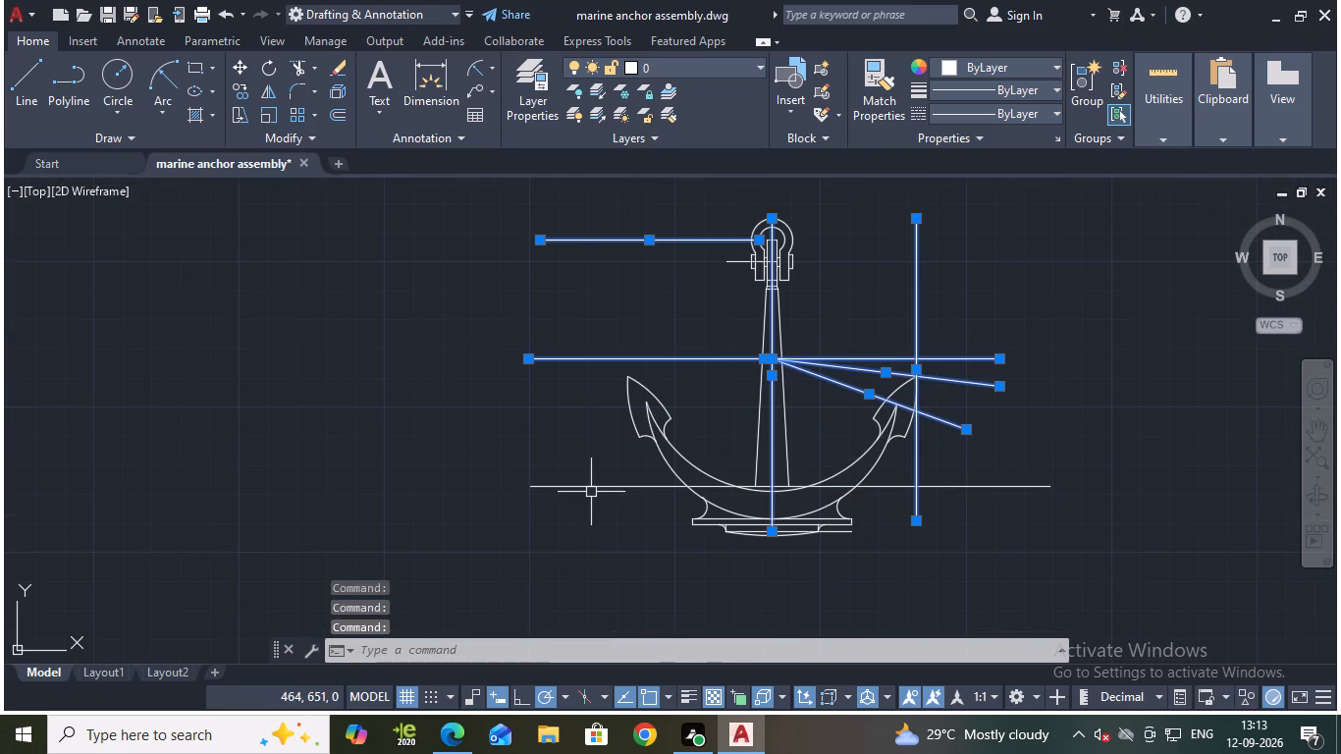
click(585, 488)
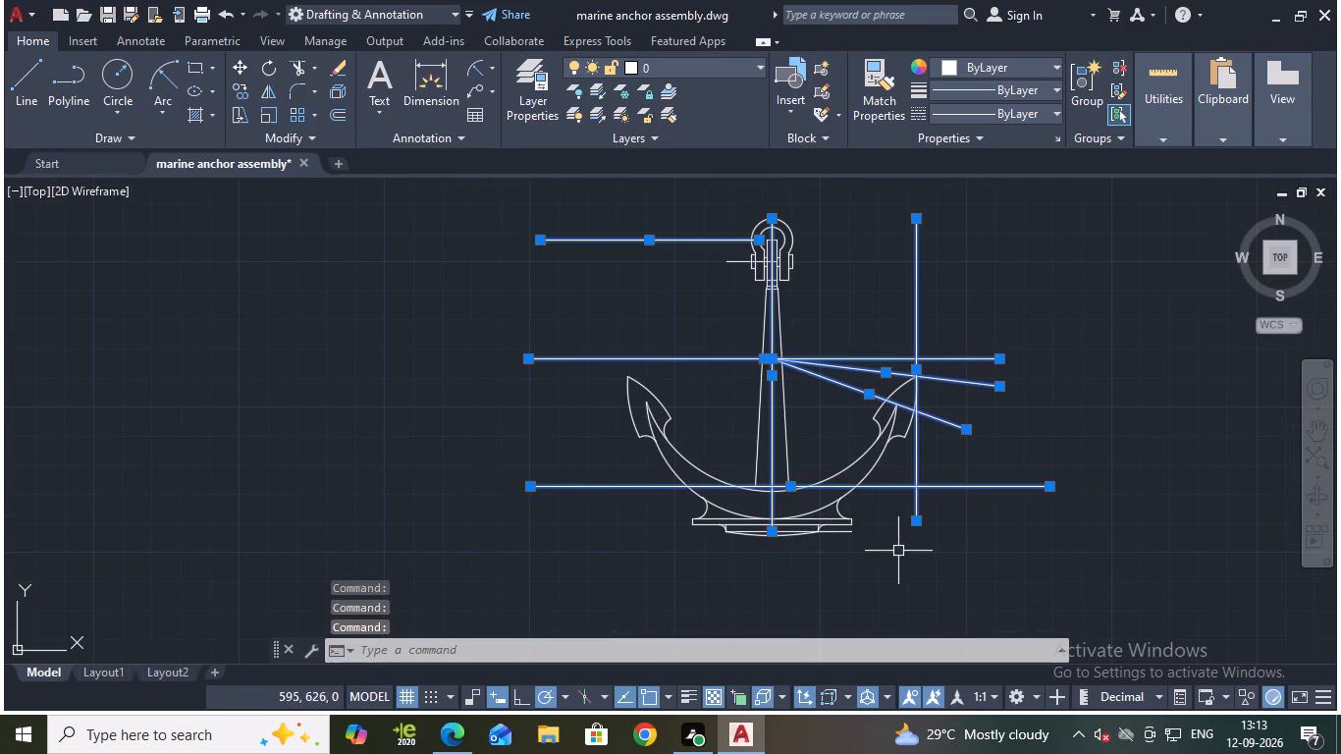
click(989, 107)
click(993, 190)
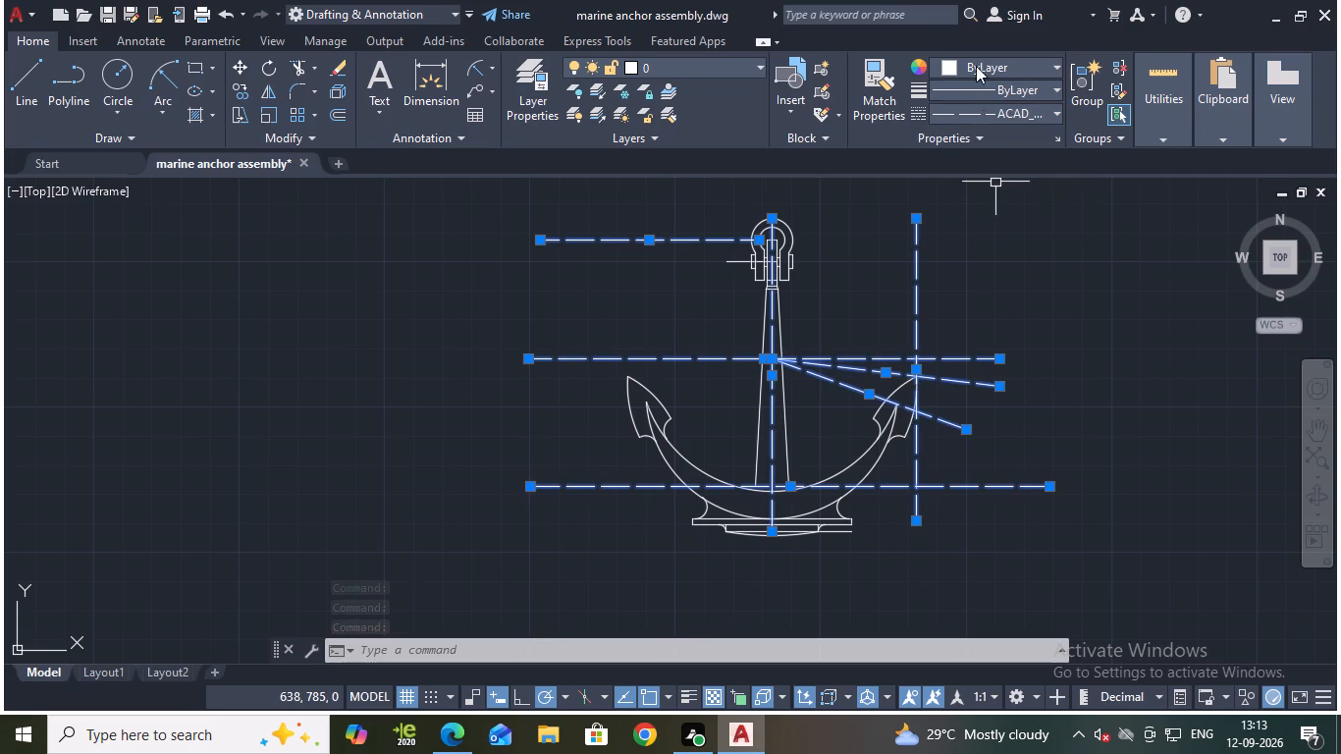
Colour the seven selected reference lines red (237,31,36).
click(974, 66)
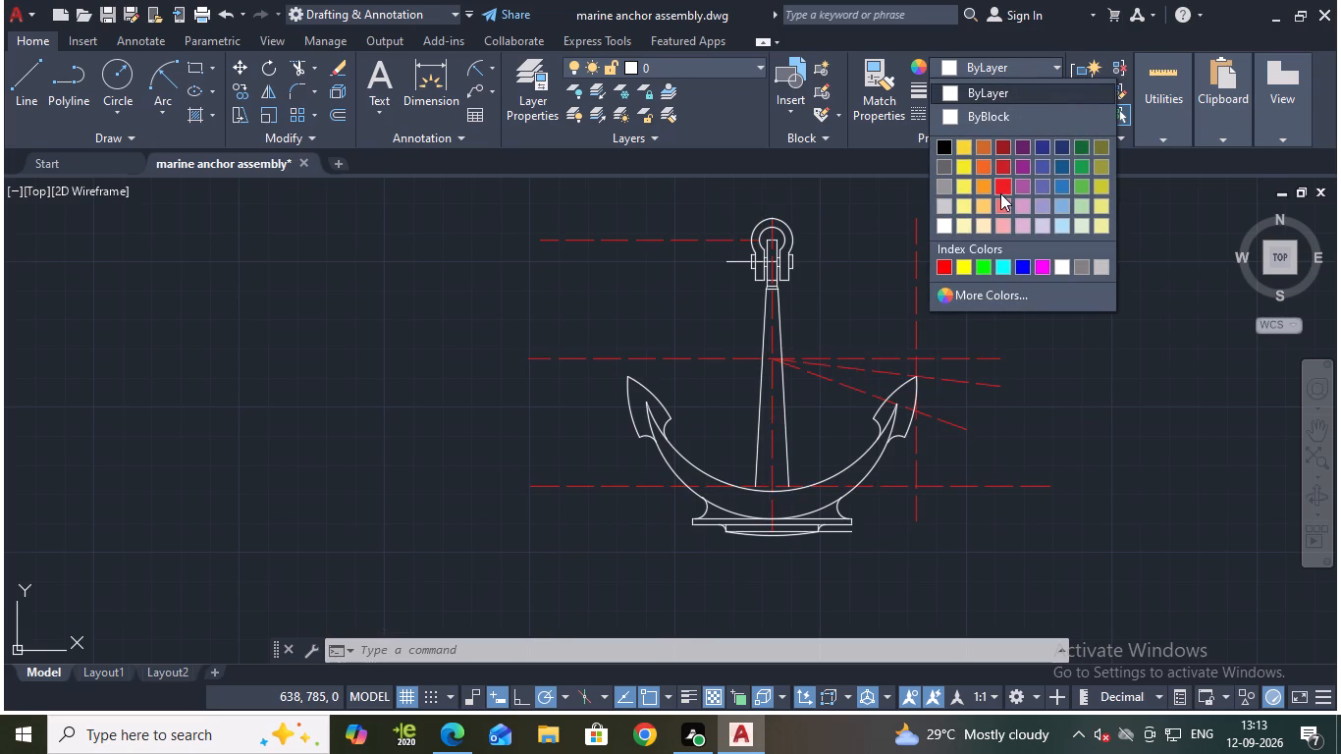
click(999, 194)
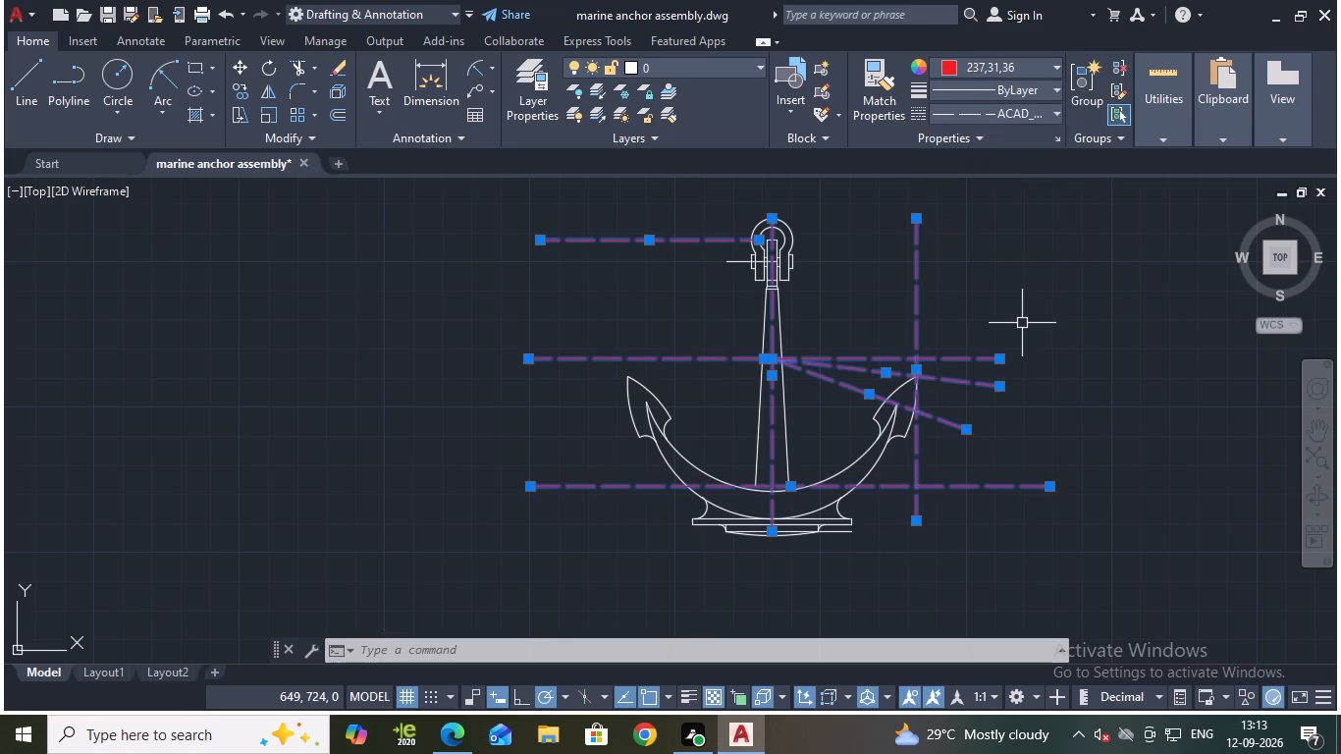
key(Escape)
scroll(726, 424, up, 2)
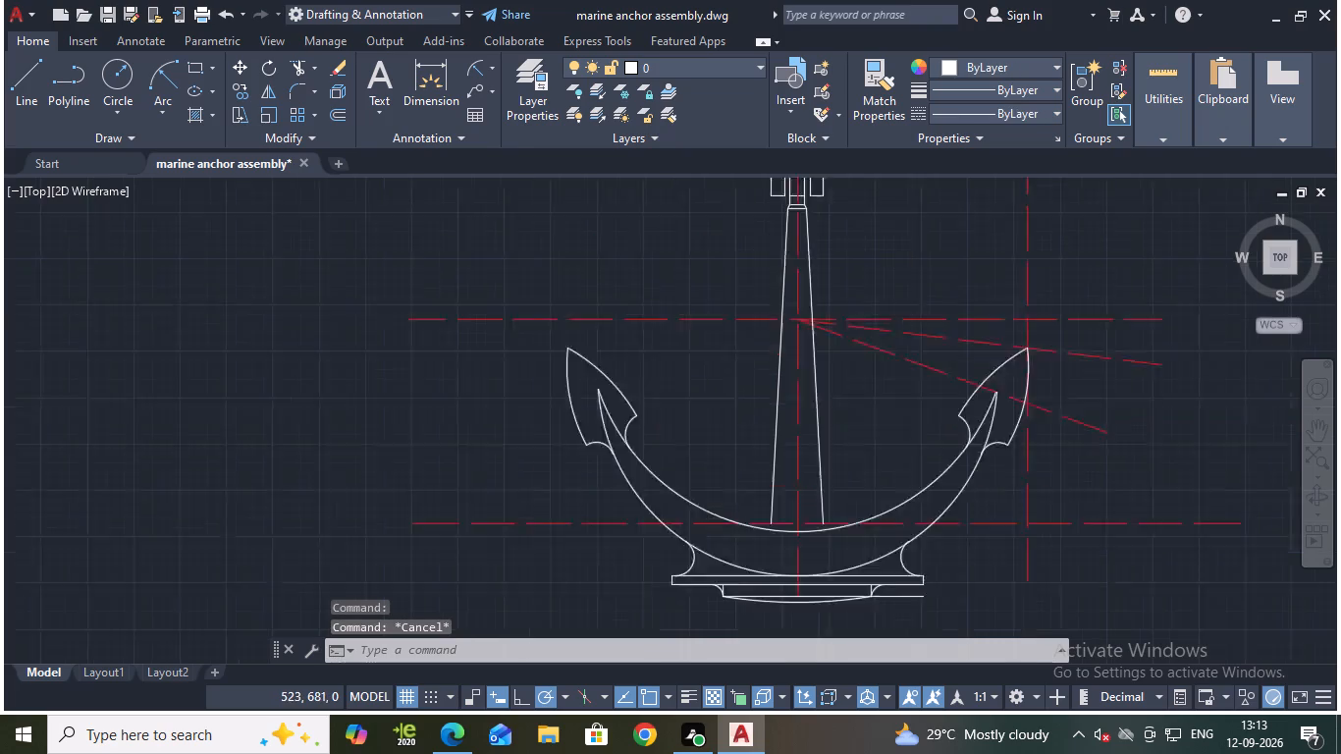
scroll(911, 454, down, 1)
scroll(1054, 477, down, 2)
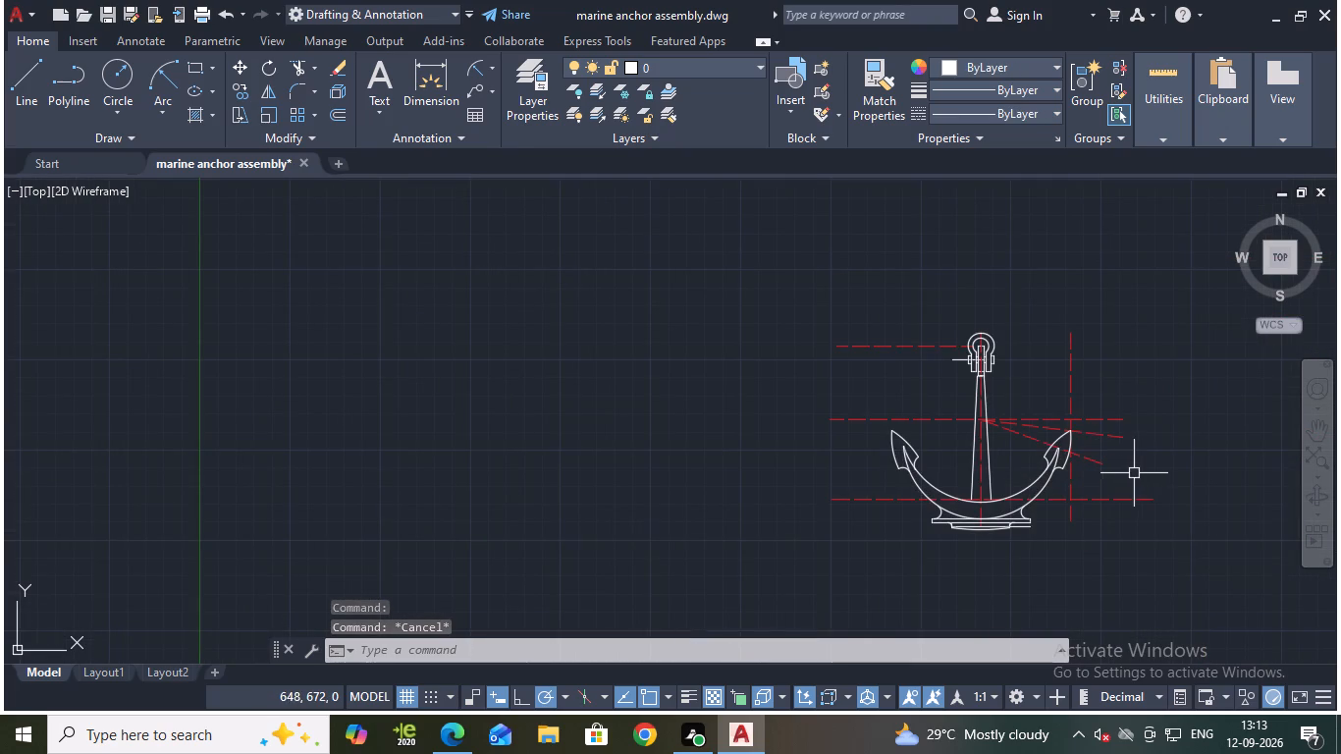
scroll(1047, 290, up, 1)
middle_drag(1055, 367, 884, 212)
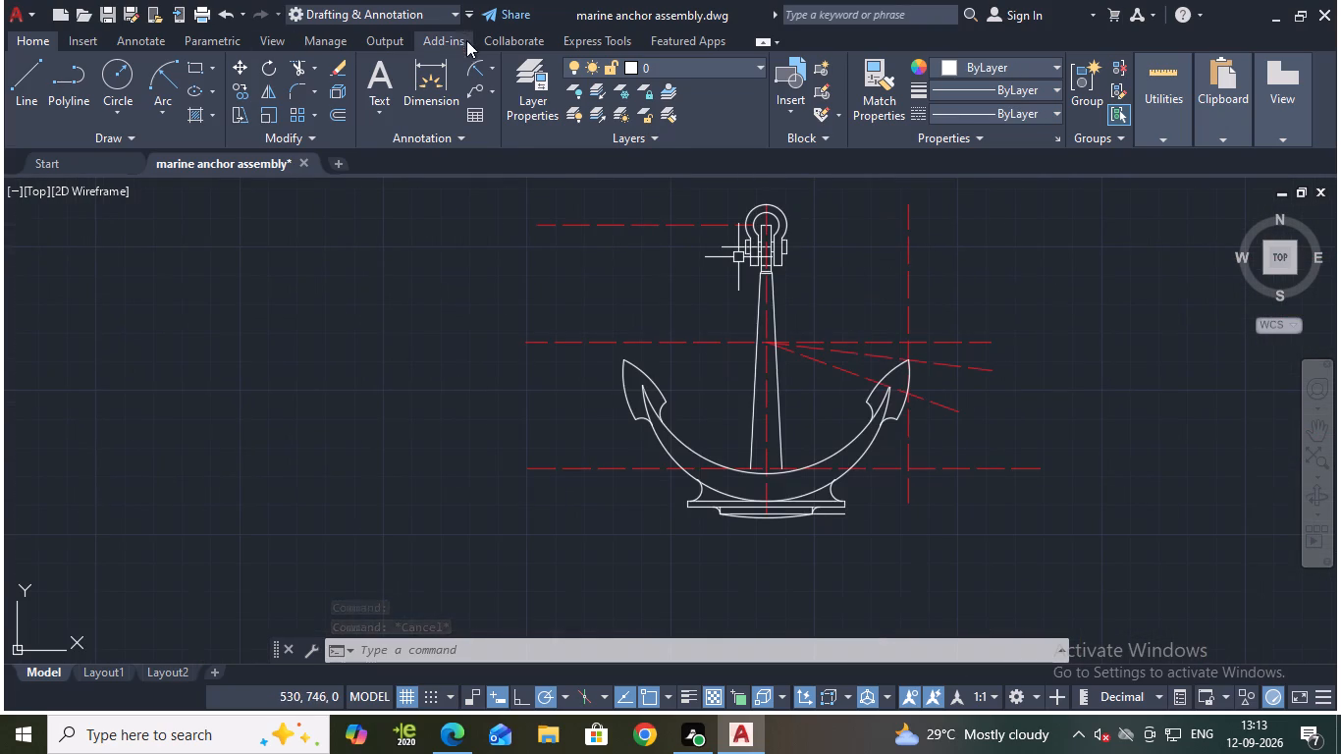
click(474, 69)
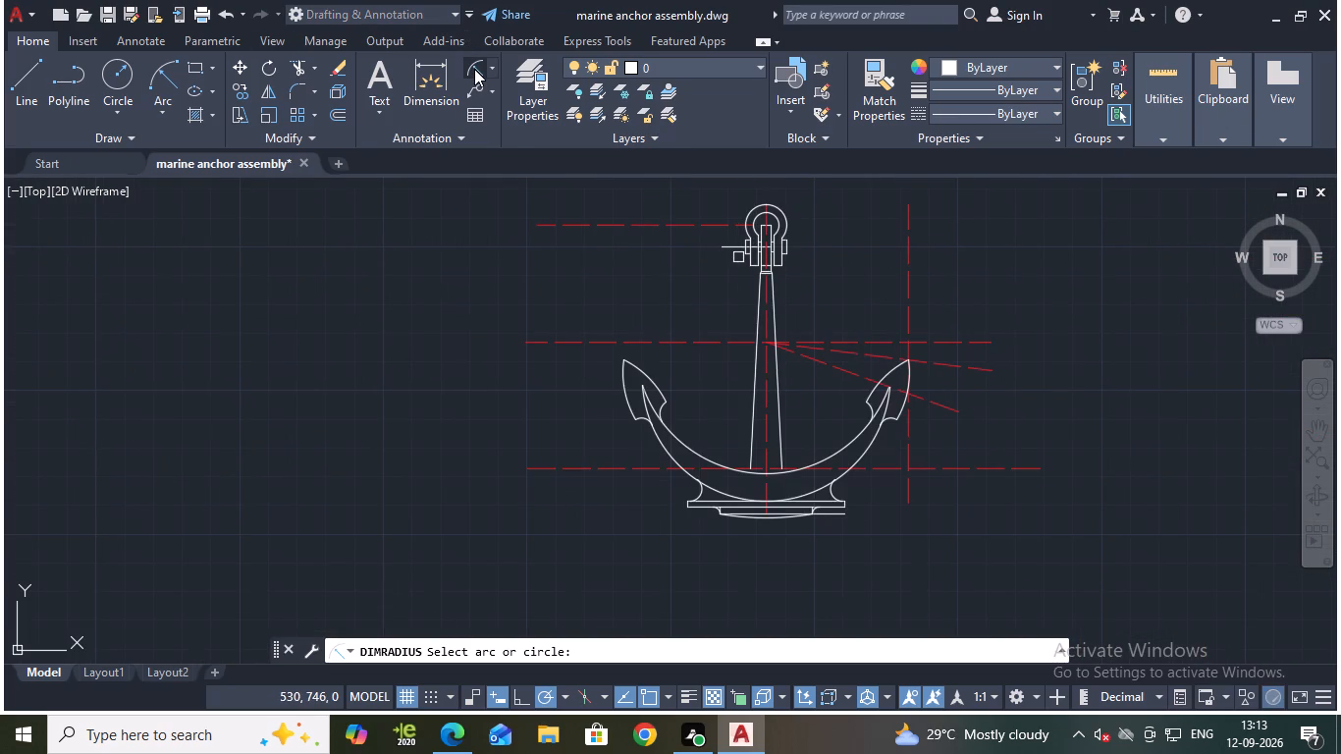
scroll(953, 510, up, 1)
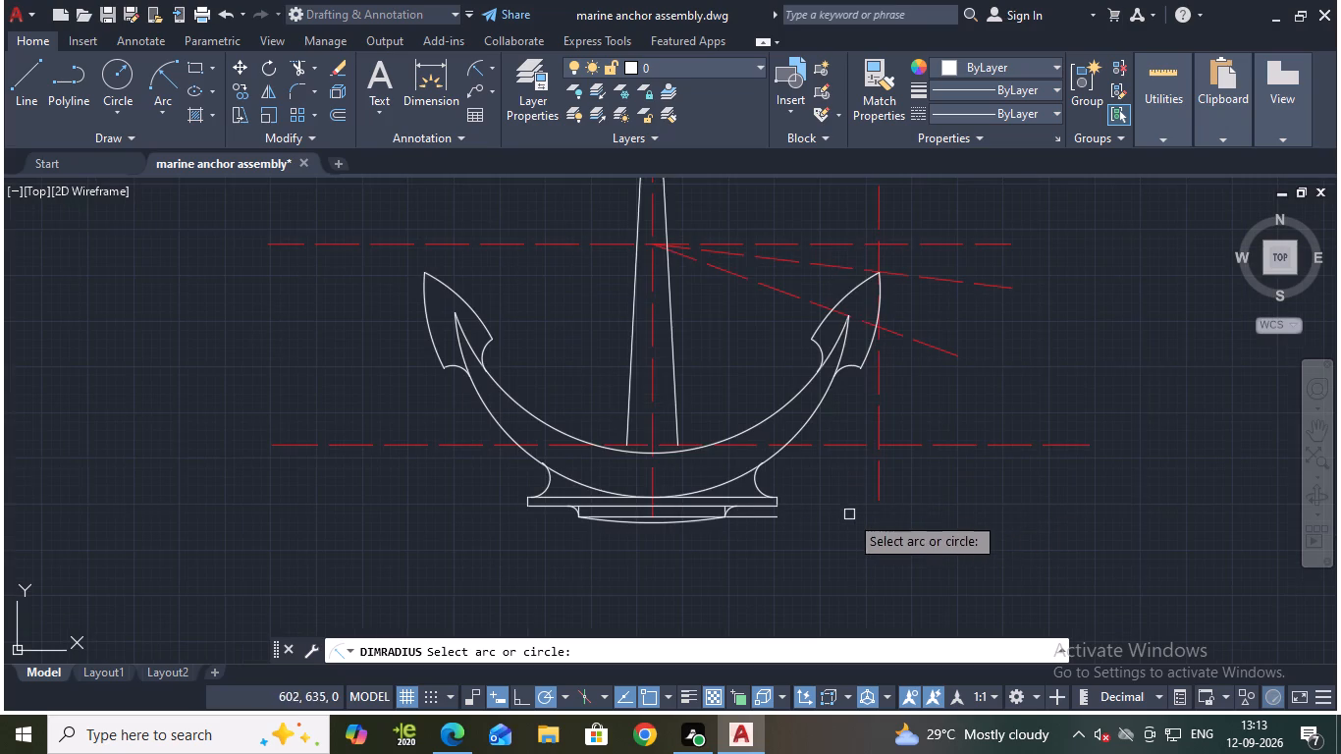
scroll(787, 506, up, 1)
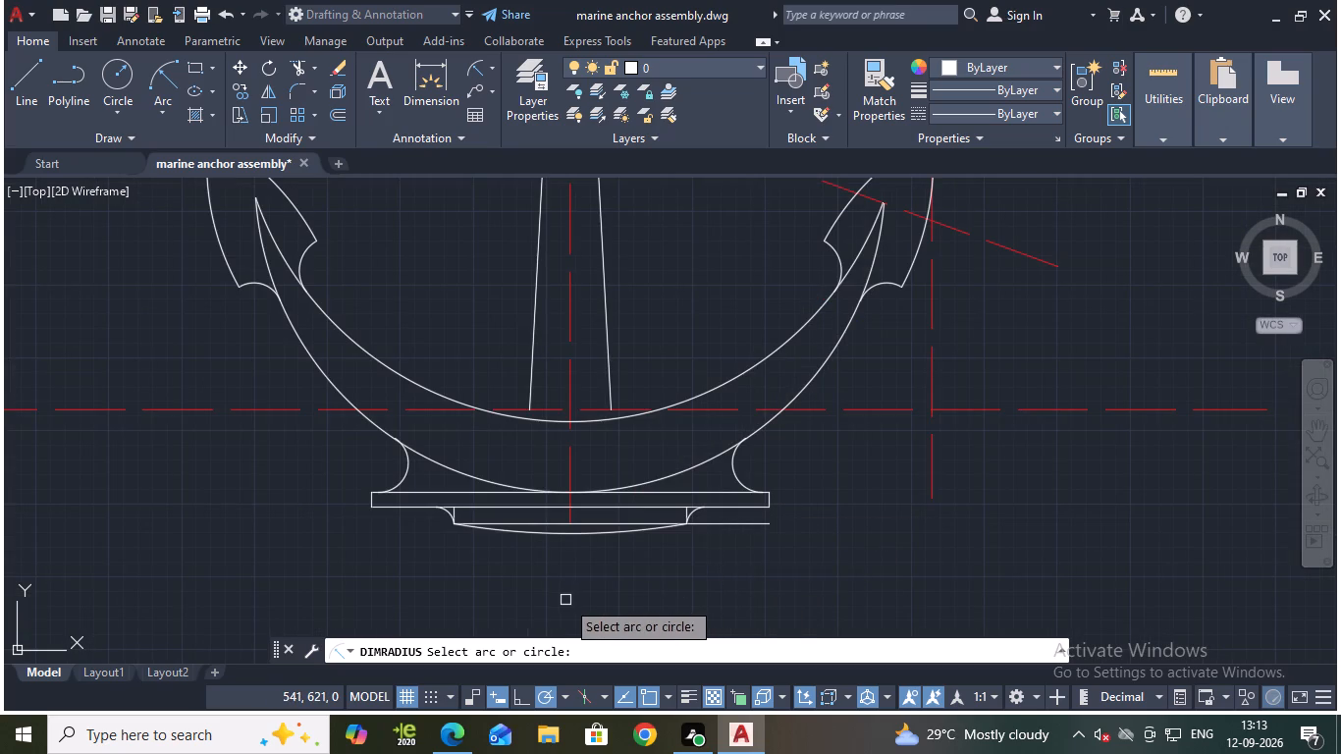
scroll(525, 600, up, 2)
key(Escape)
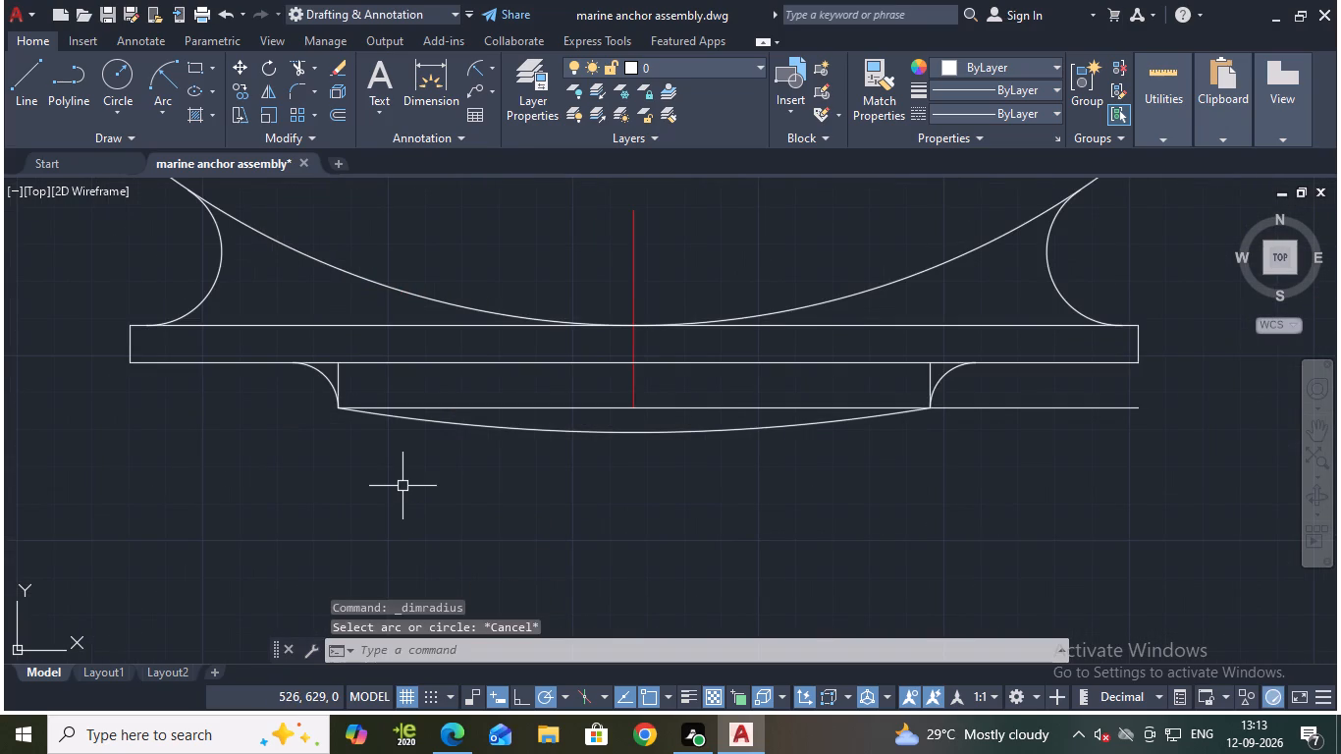
Trim the two short vertical lines and the horizontal line between them above the base's shallow closing arc.
text(tr)
key(Return)
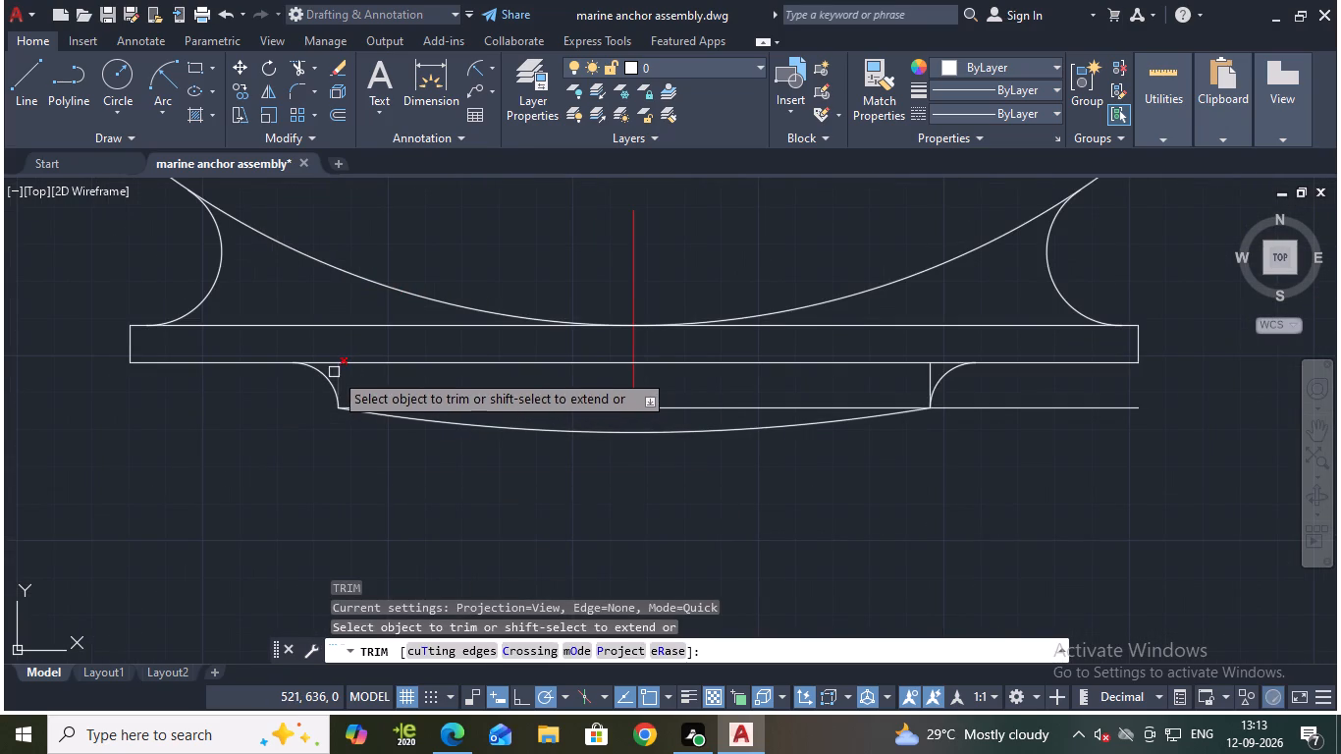
click(335, 373)
click(928, 380)
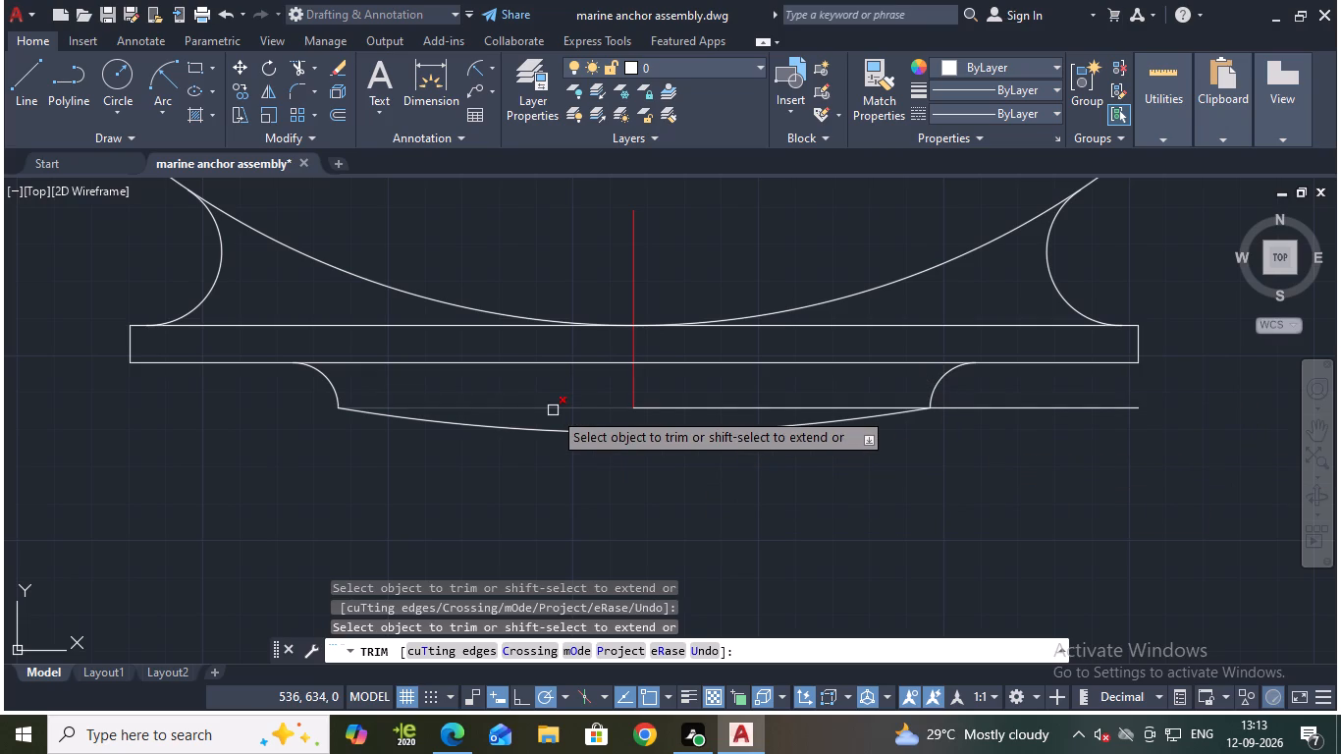
click(469, 410)
click(697, 408)
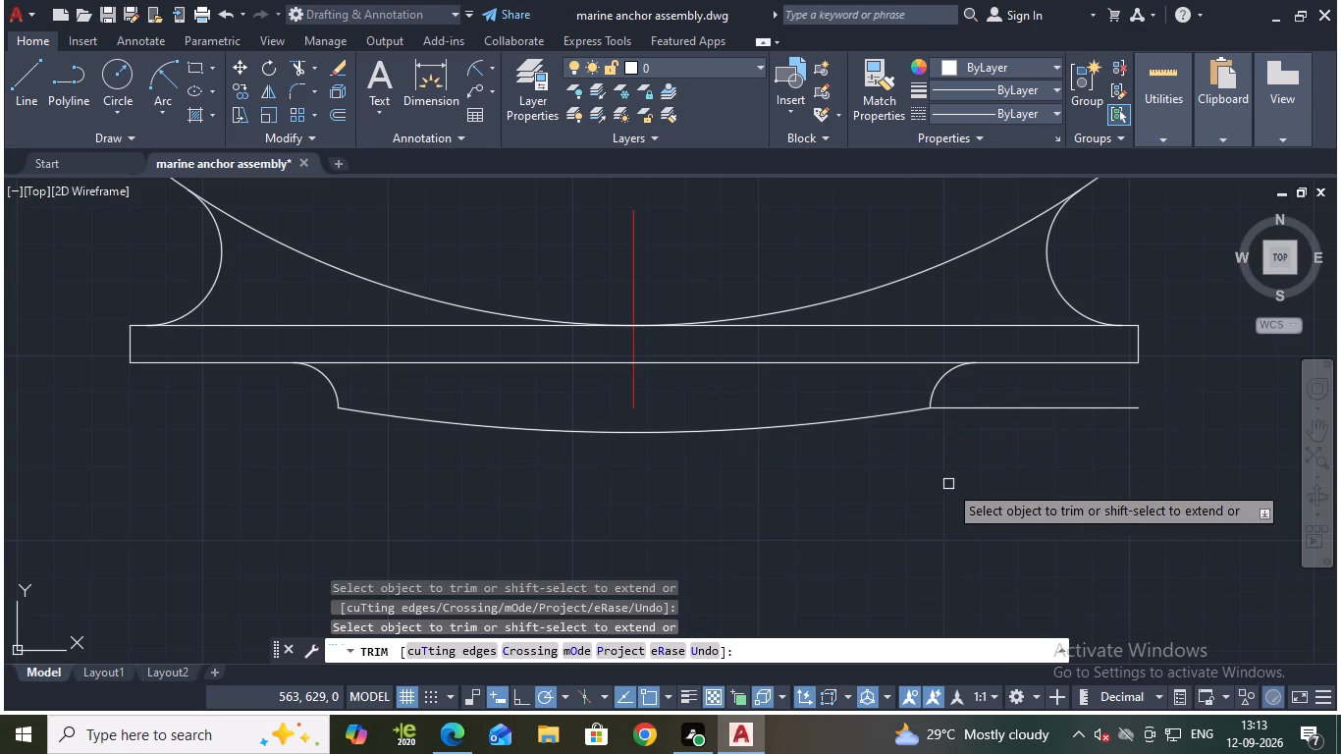
scroll(1015, 453, down, 2)
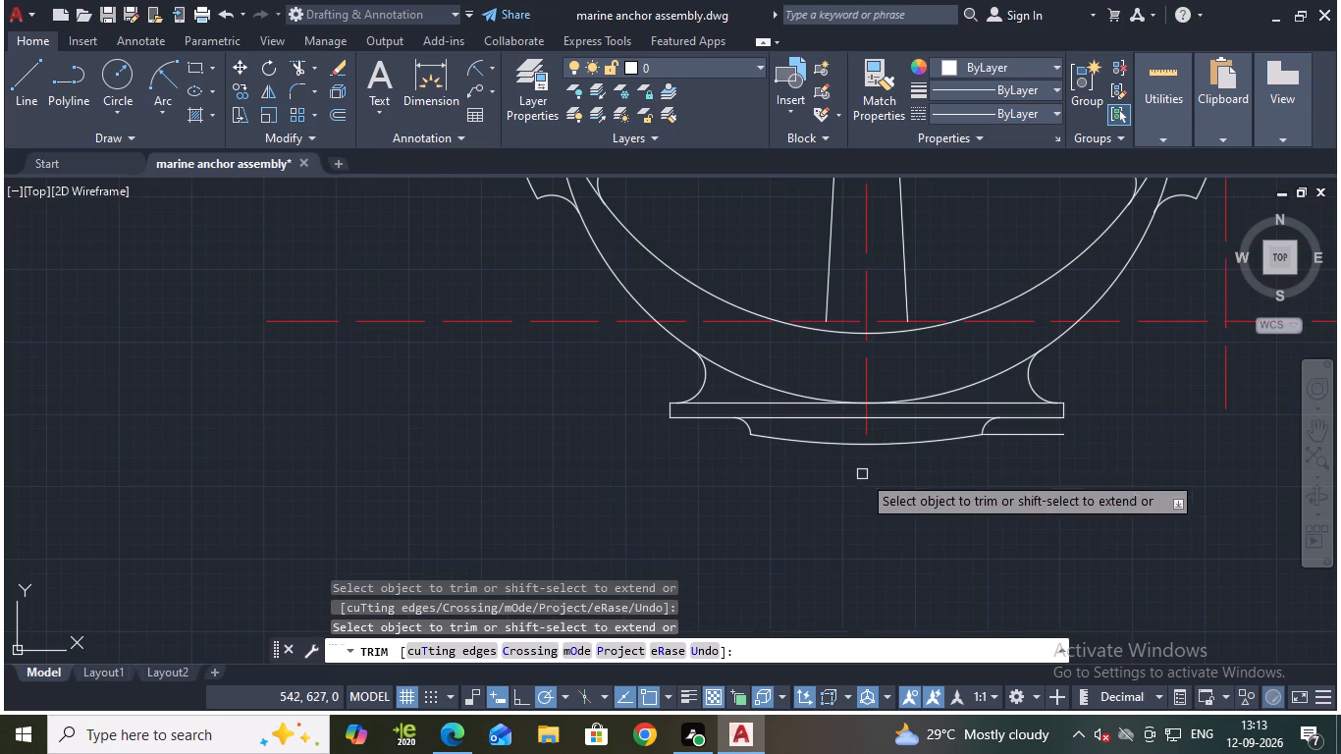
key(Escape)
Add a radius dimension to the right fluke's outer arc, placing its text just outside the fluke.
scroll(885, 479, down, 1)
middle_drag(907, 509, 863, 560)
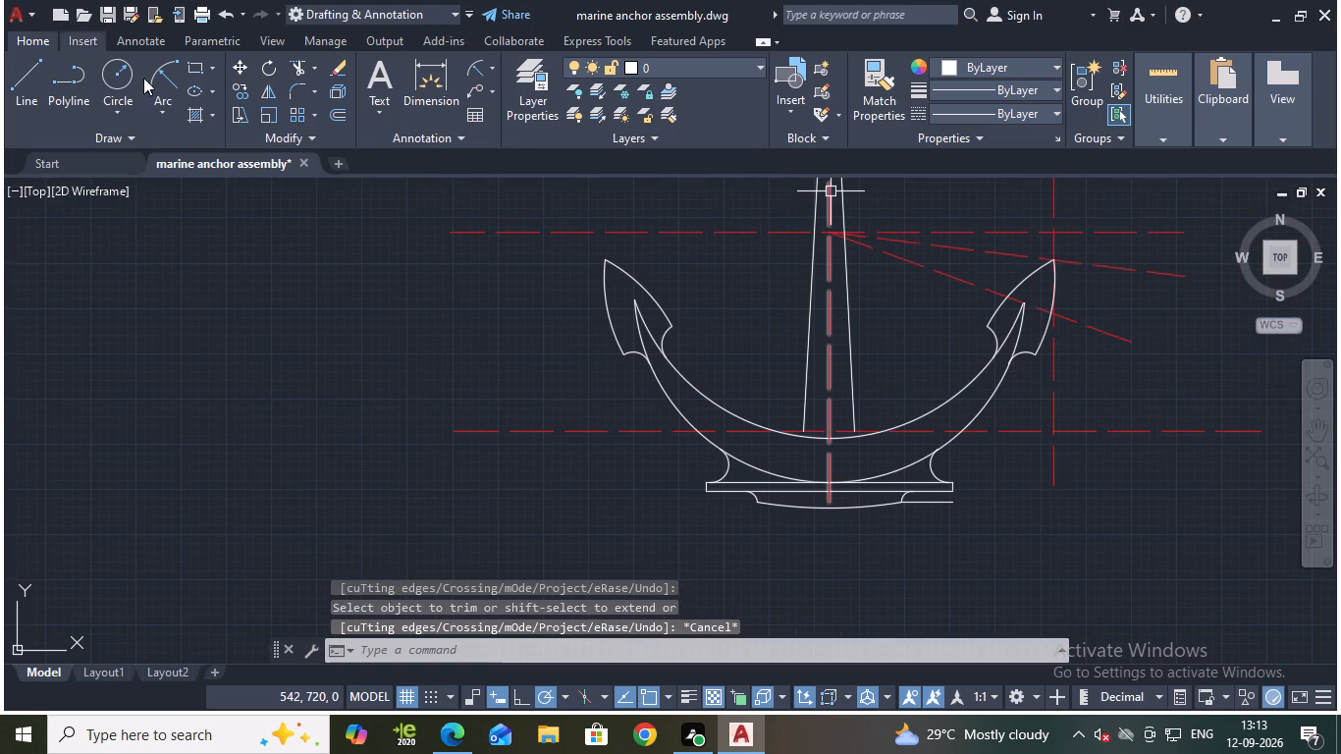
click(471, 65)
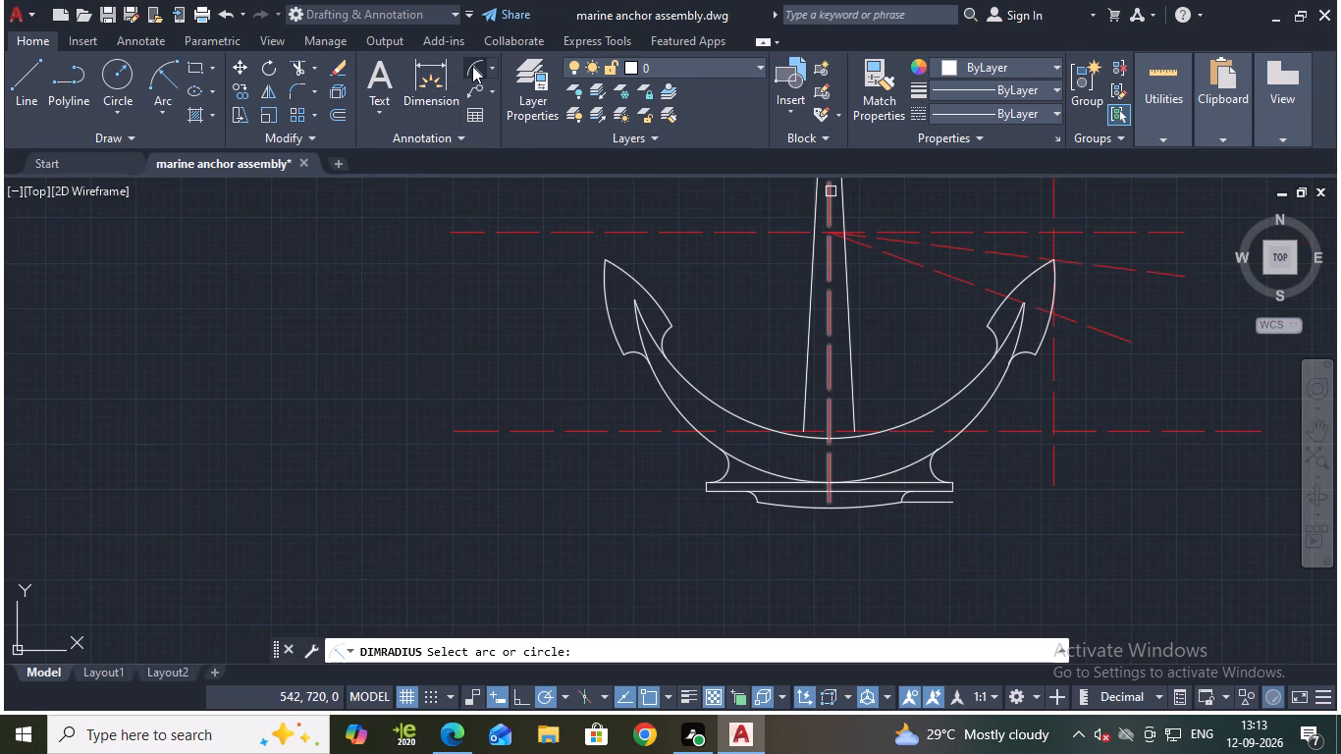
click(1048, 300)
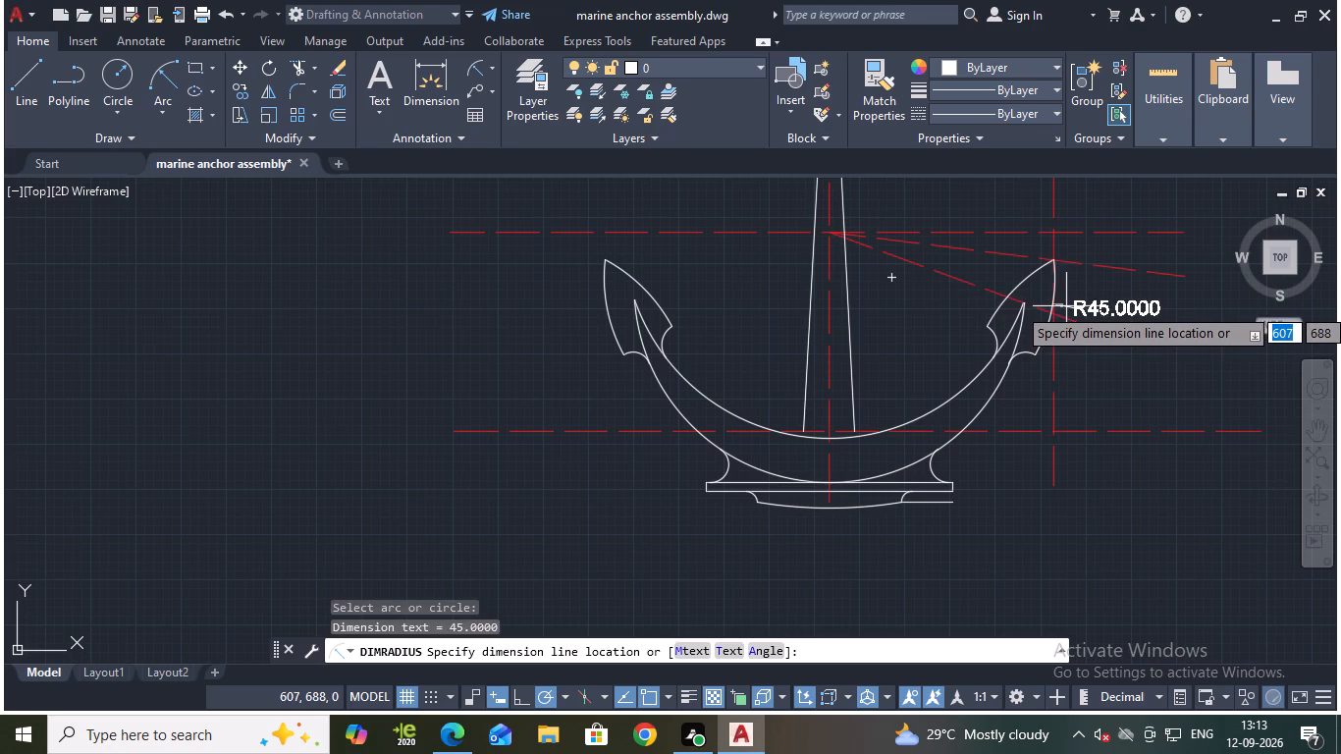
click(1066, 306)
Add a radius dimension to the small notch arc at the lower outer end of the right fluke.
scroll(1064, 312, up, 2)
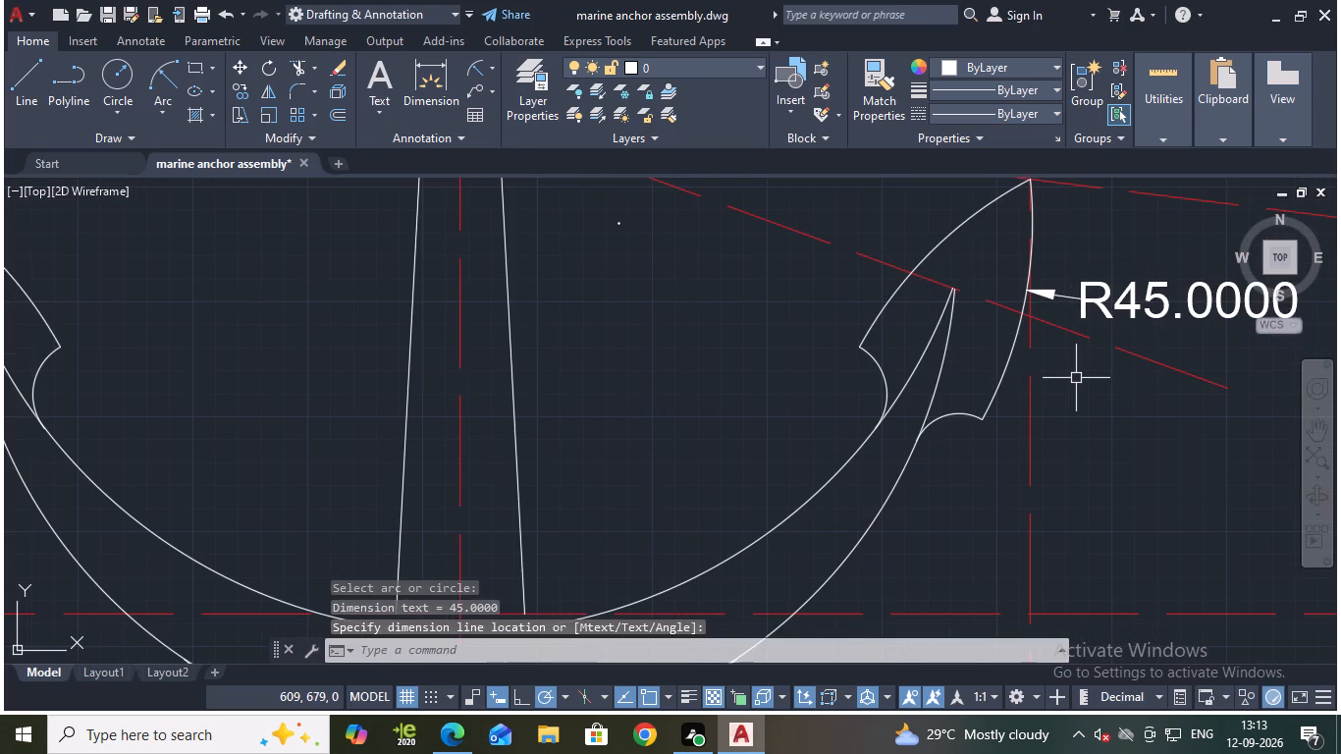
key(space)
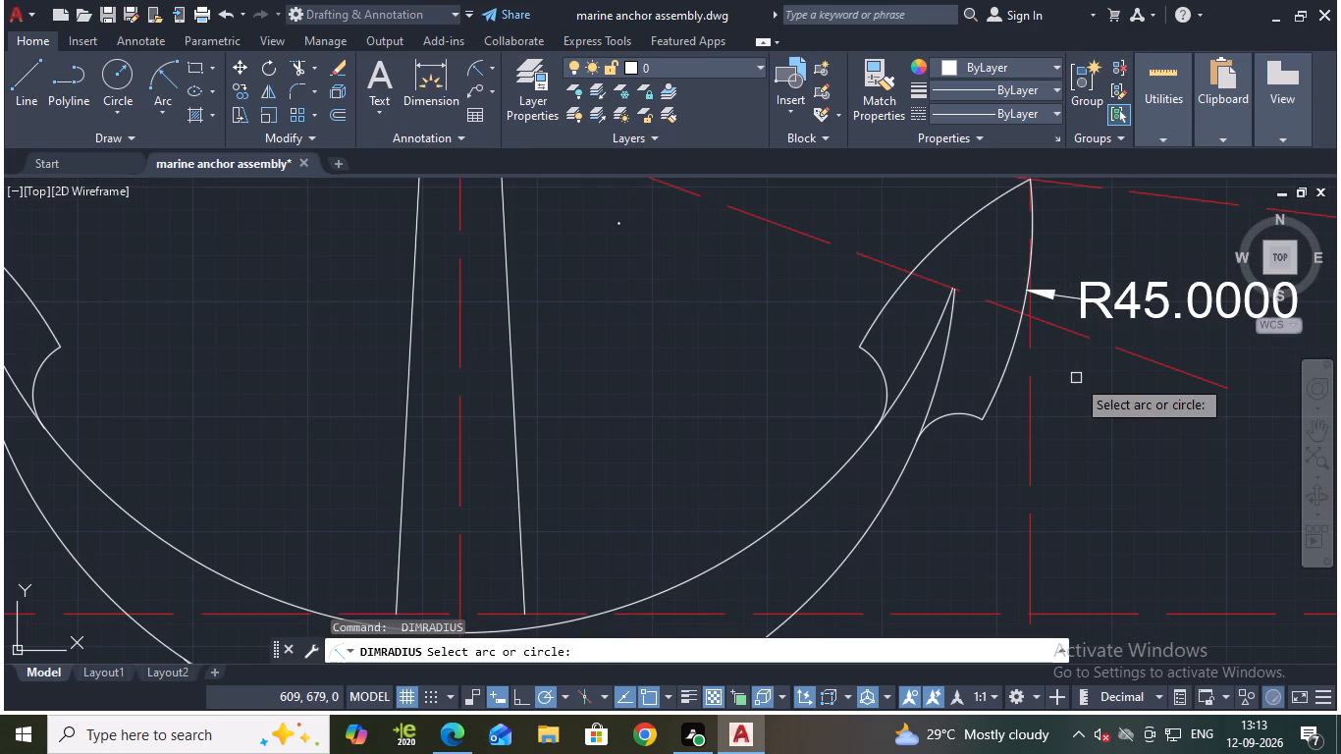
click(953, 418)
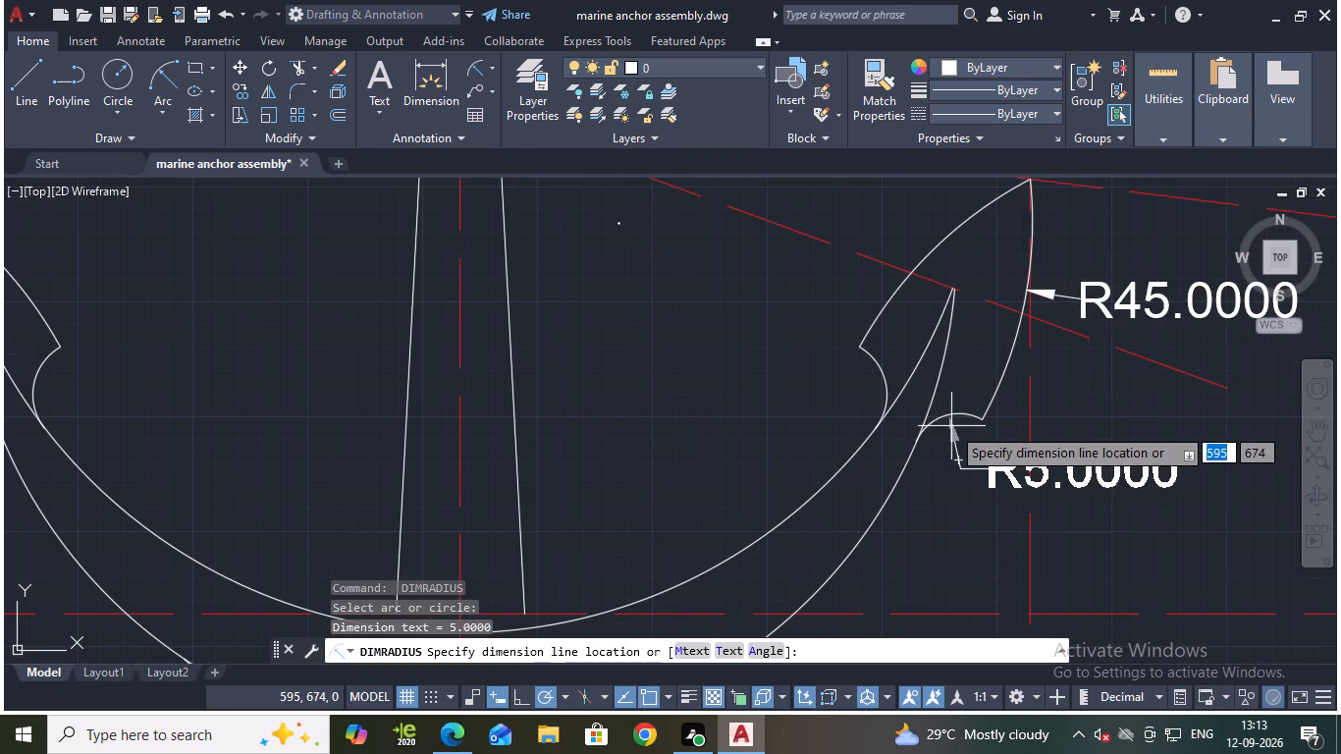
click(946, 438)
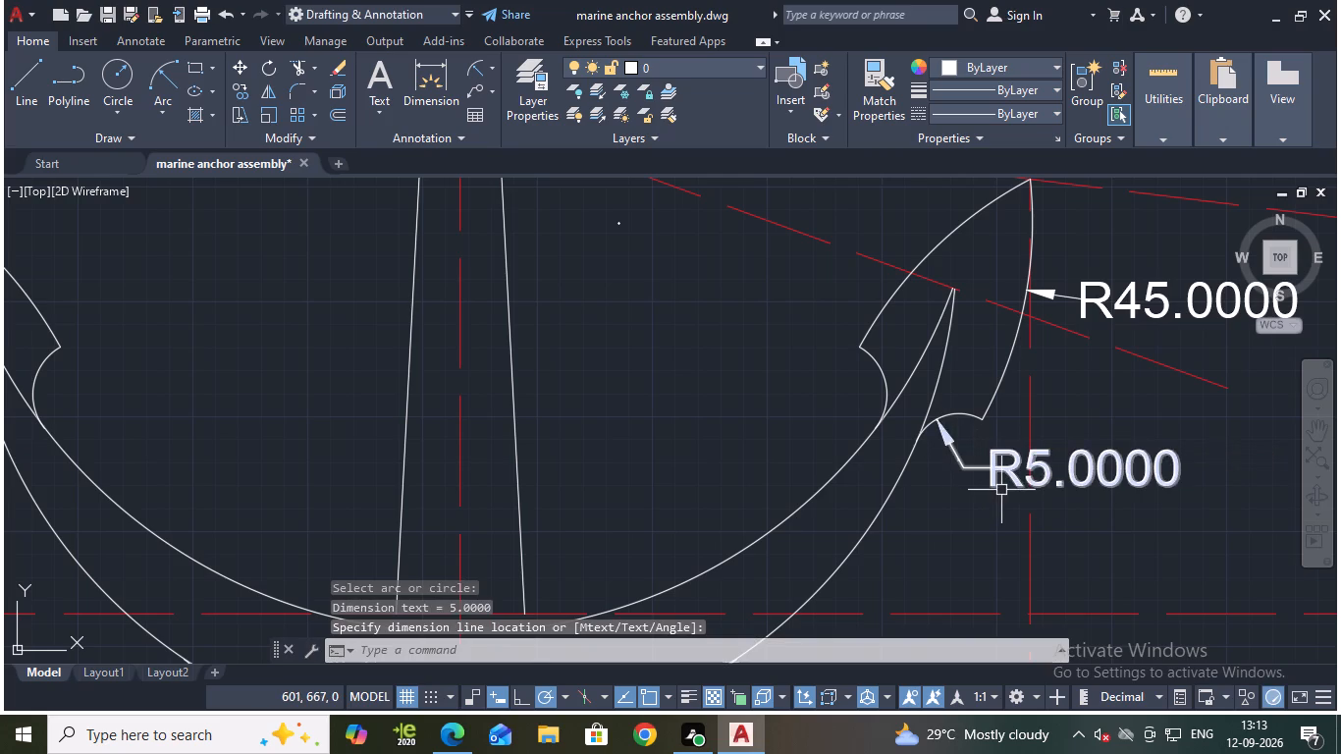
Add a radius dimension to the small notch arc at the inner end of the right fluke, with its text inside the anchor.
key(space)
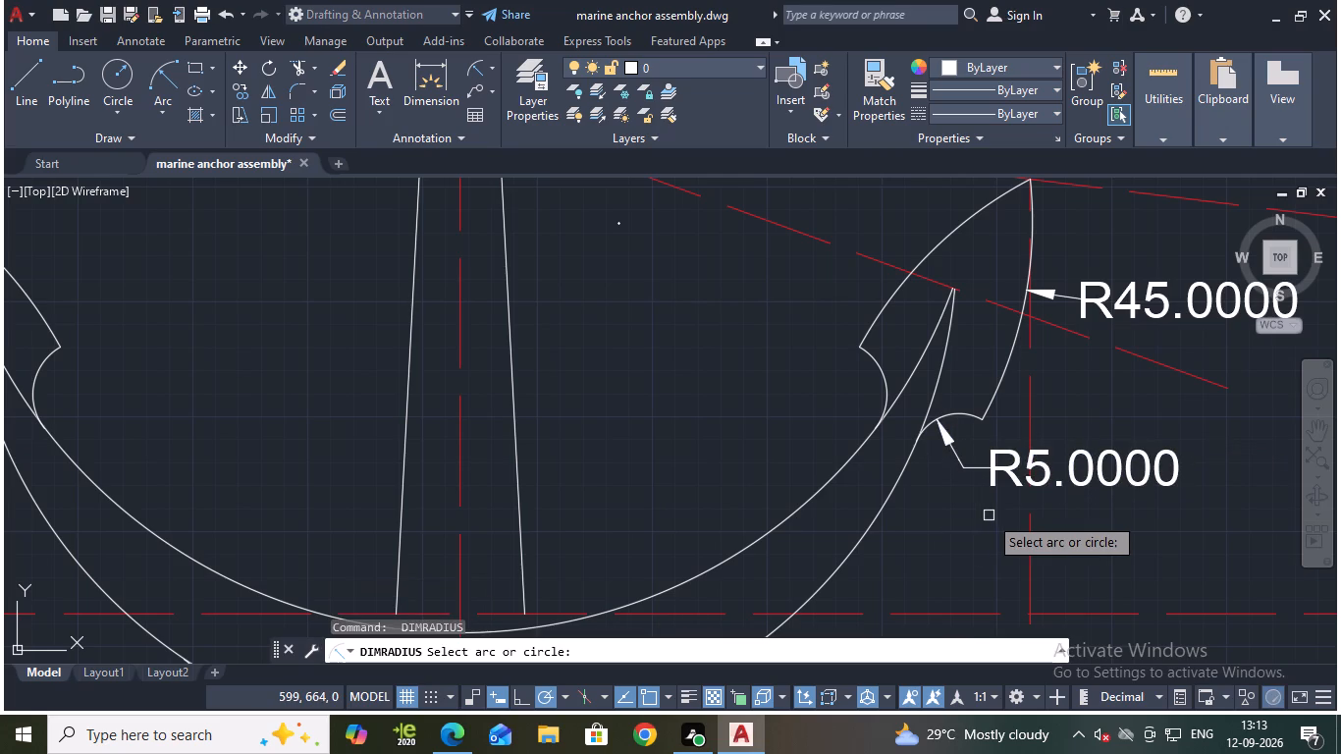
click(888, 375)
click(852, 388)
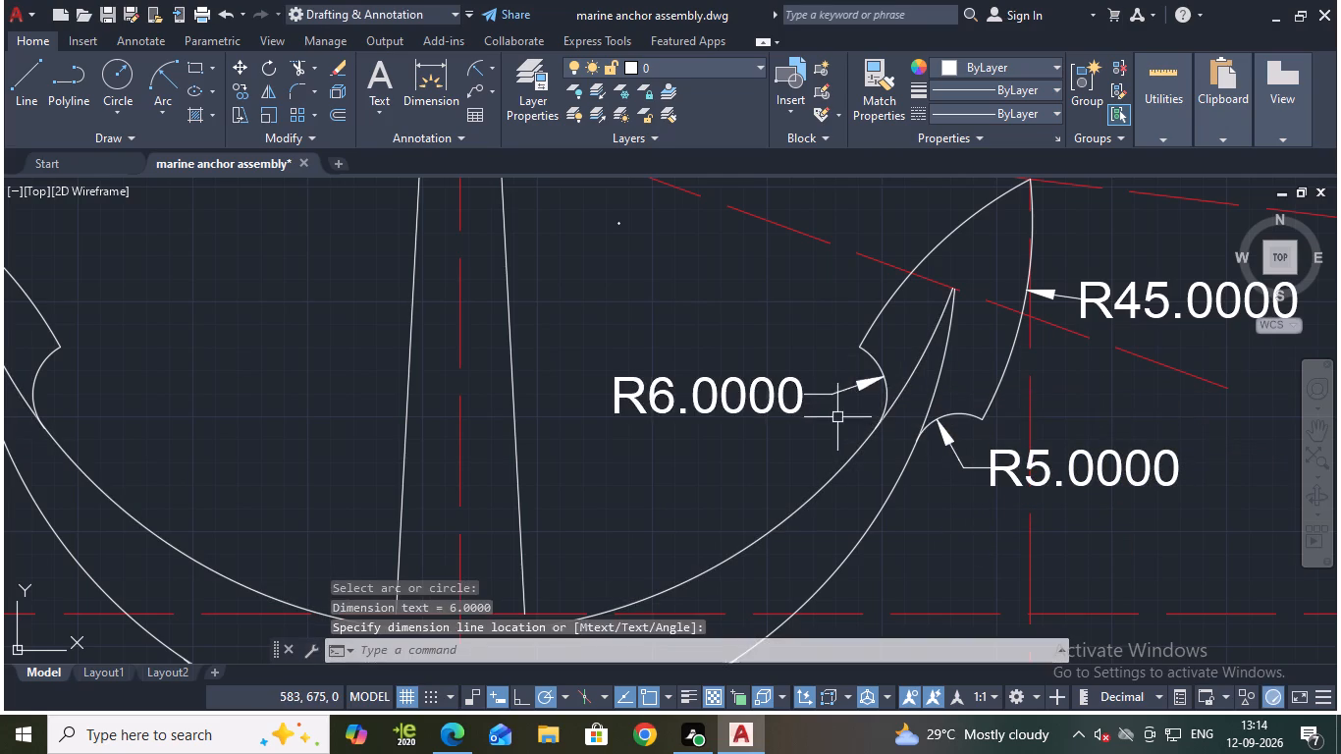
Add a radius dimension to the upper arc of the anchor arms, placing its text inside the curve below the fluke notch dimension.
scroll(837, 417, down, 2)
middle_drag(604, 396, 636, 406)
key(space)
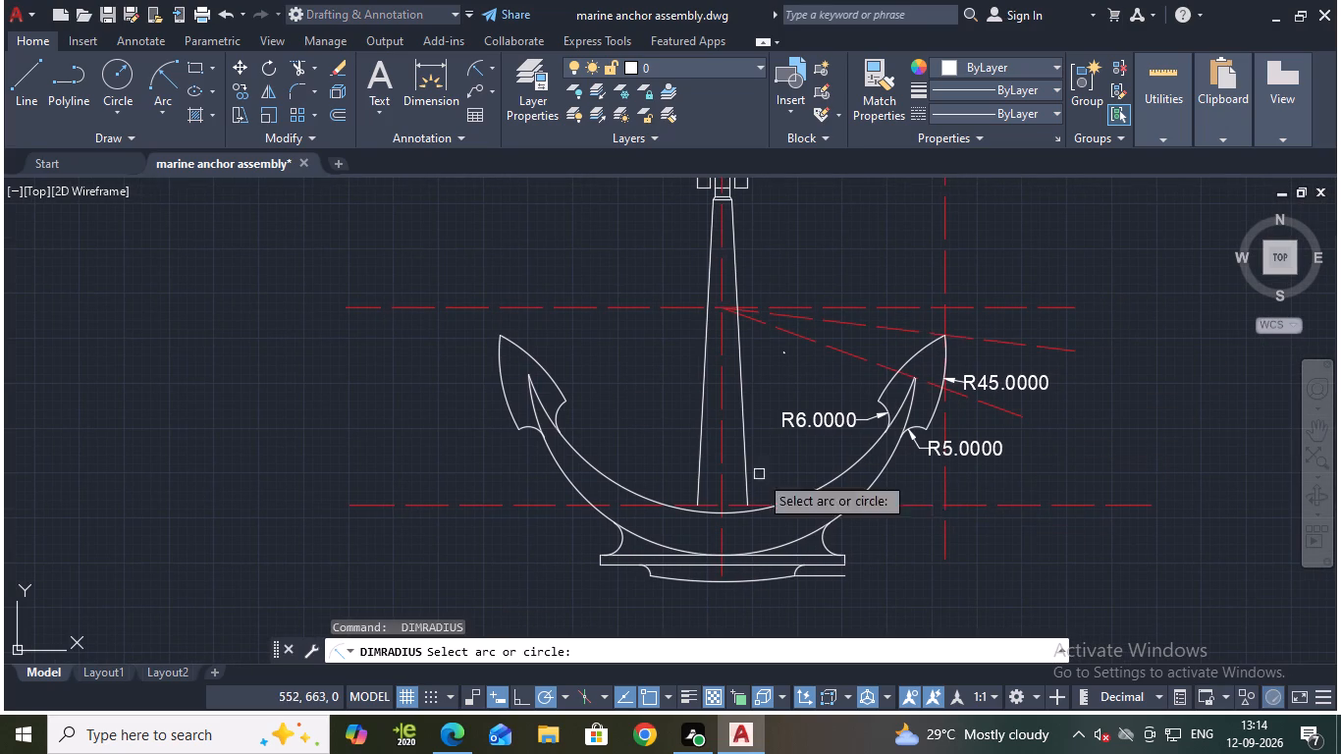
click(807, 491)
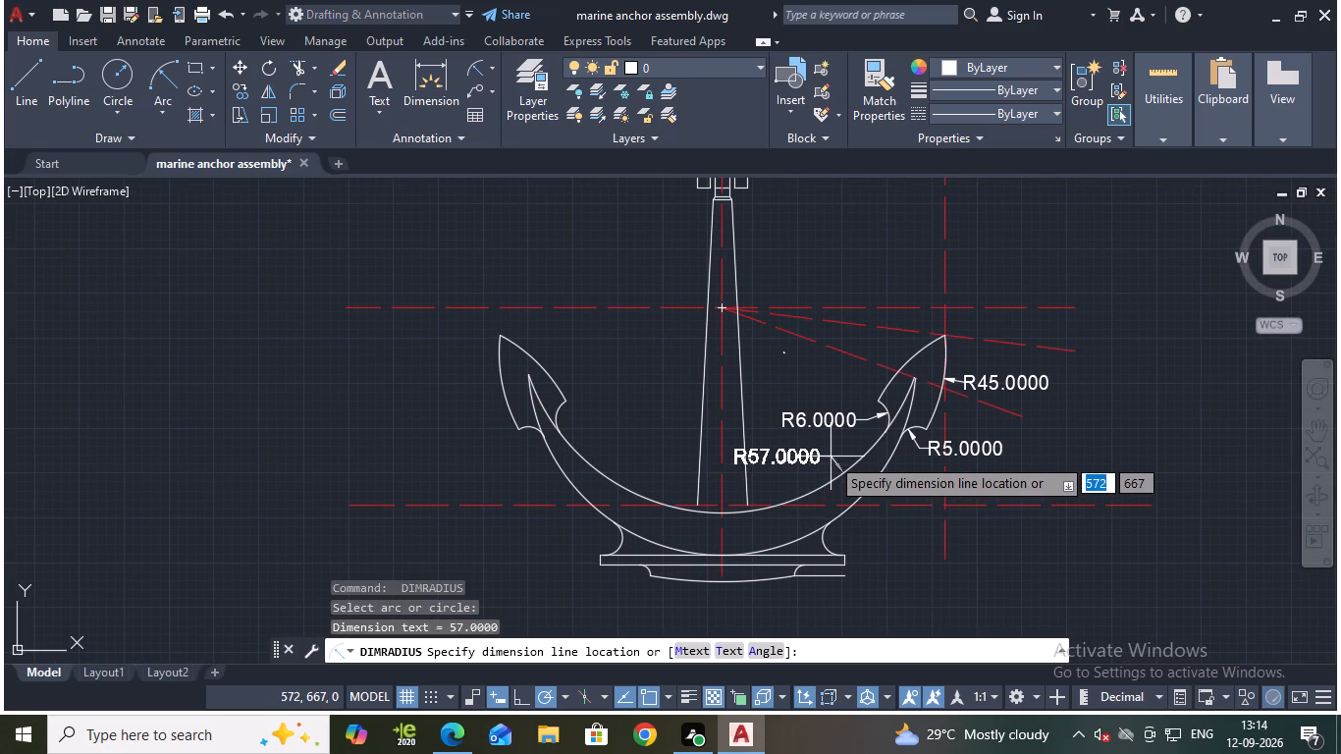
click(850, 449)
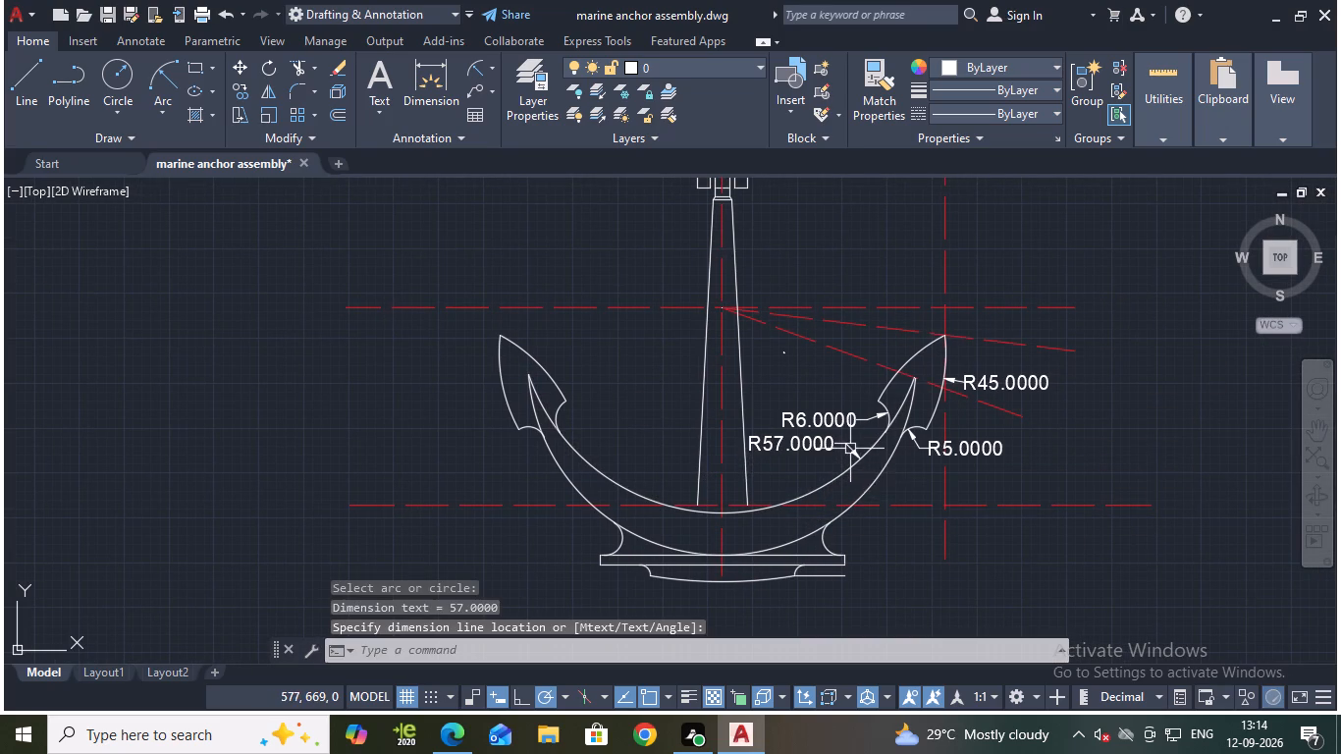
Add a radius dimension to the lower arc of the anchor arms, placing its text between the left fluke and the shank.
key(space)
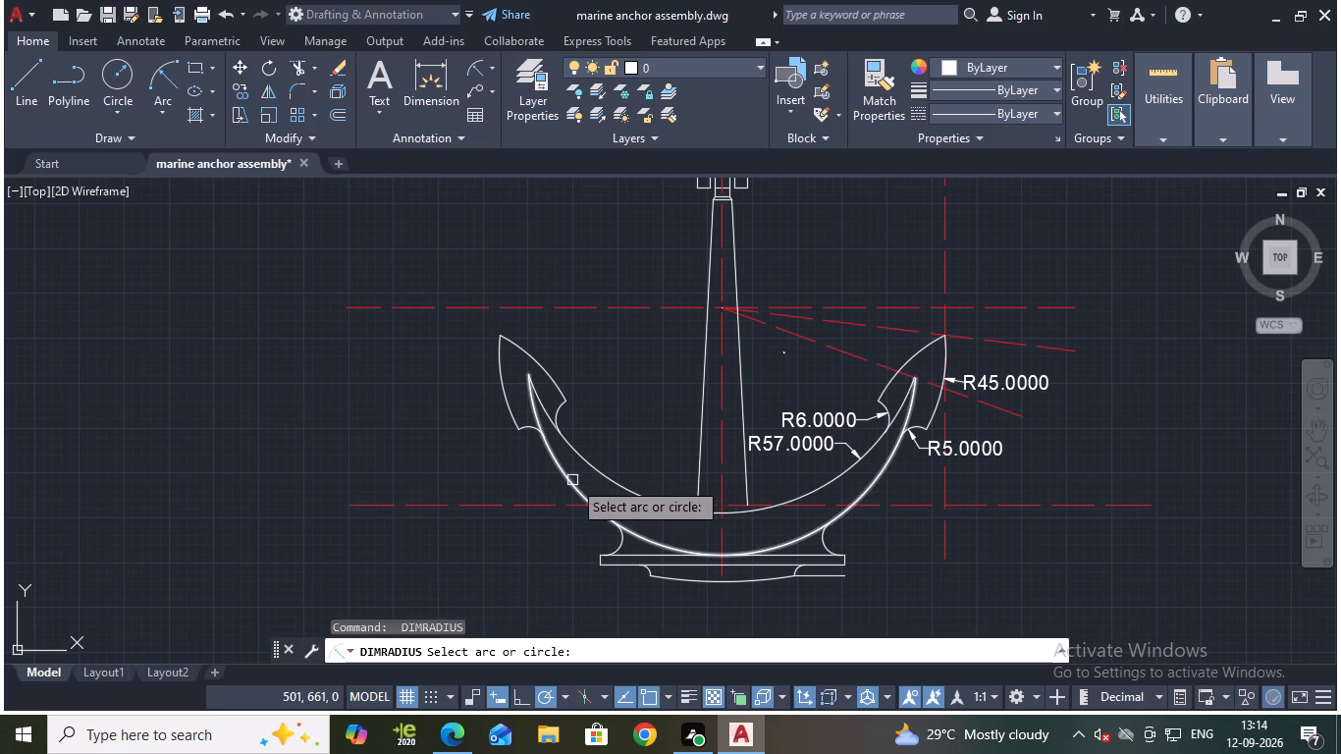
click(572, 480)
click(601, 430)
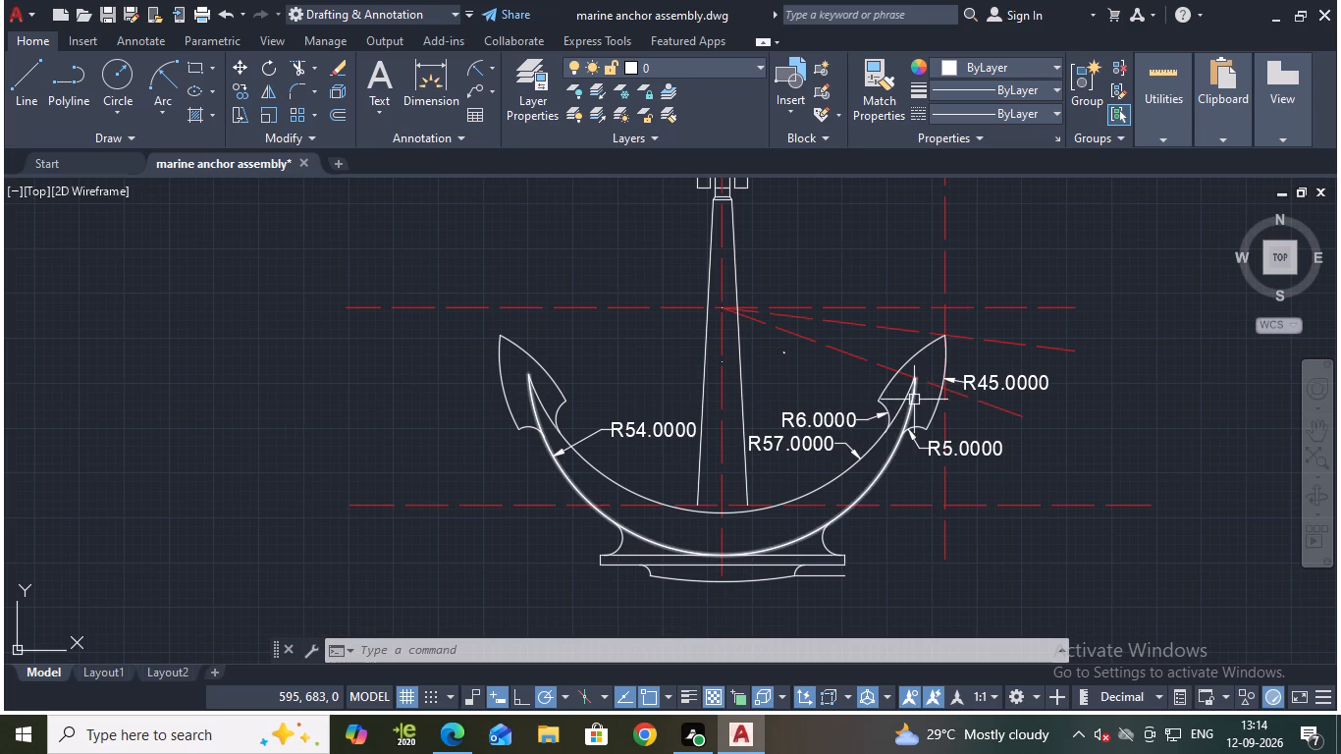
Add a radius dimension to the right concave arc joining the anchor arms to the base plate, with its text outside the arc.
scroll(945, 474, up, 2)
scroll(881, 494, down, 1)
middle_drag(847, 589, 869, 564)
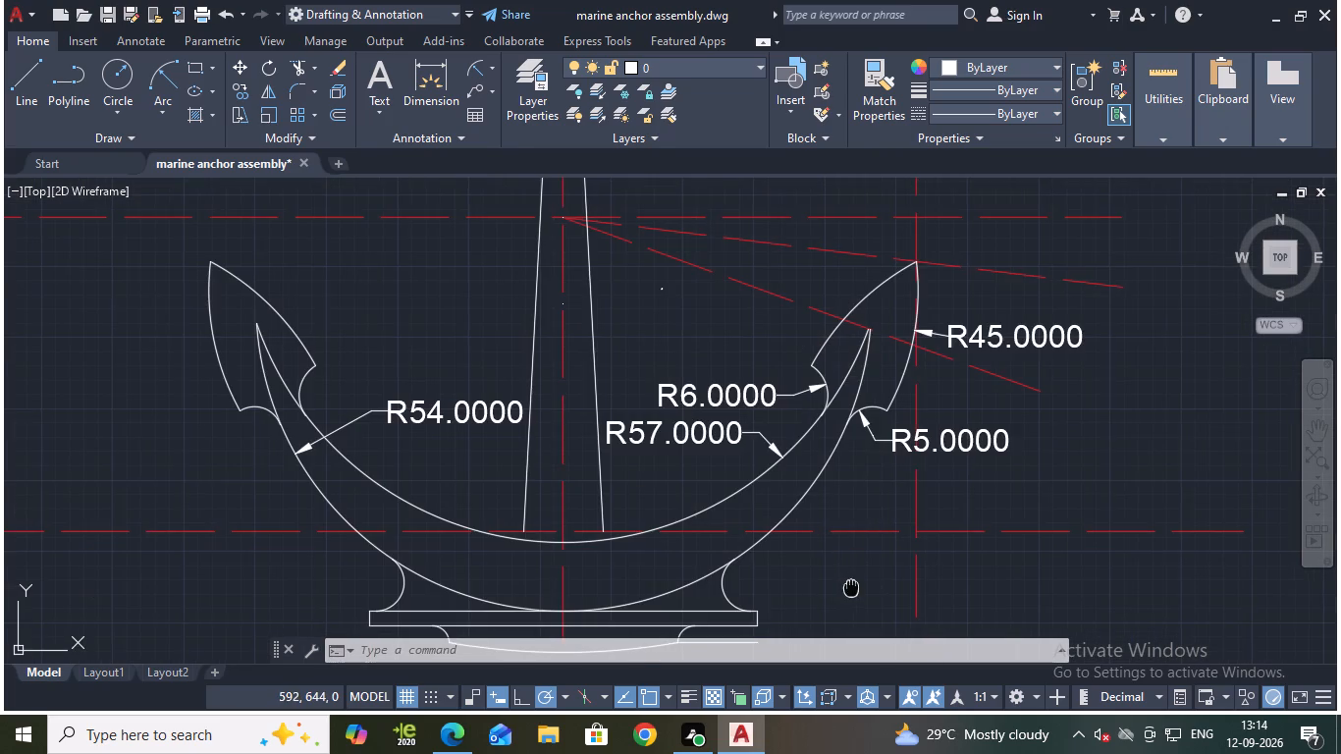
middle_drag(869, 564, 885, 545)
key(space)
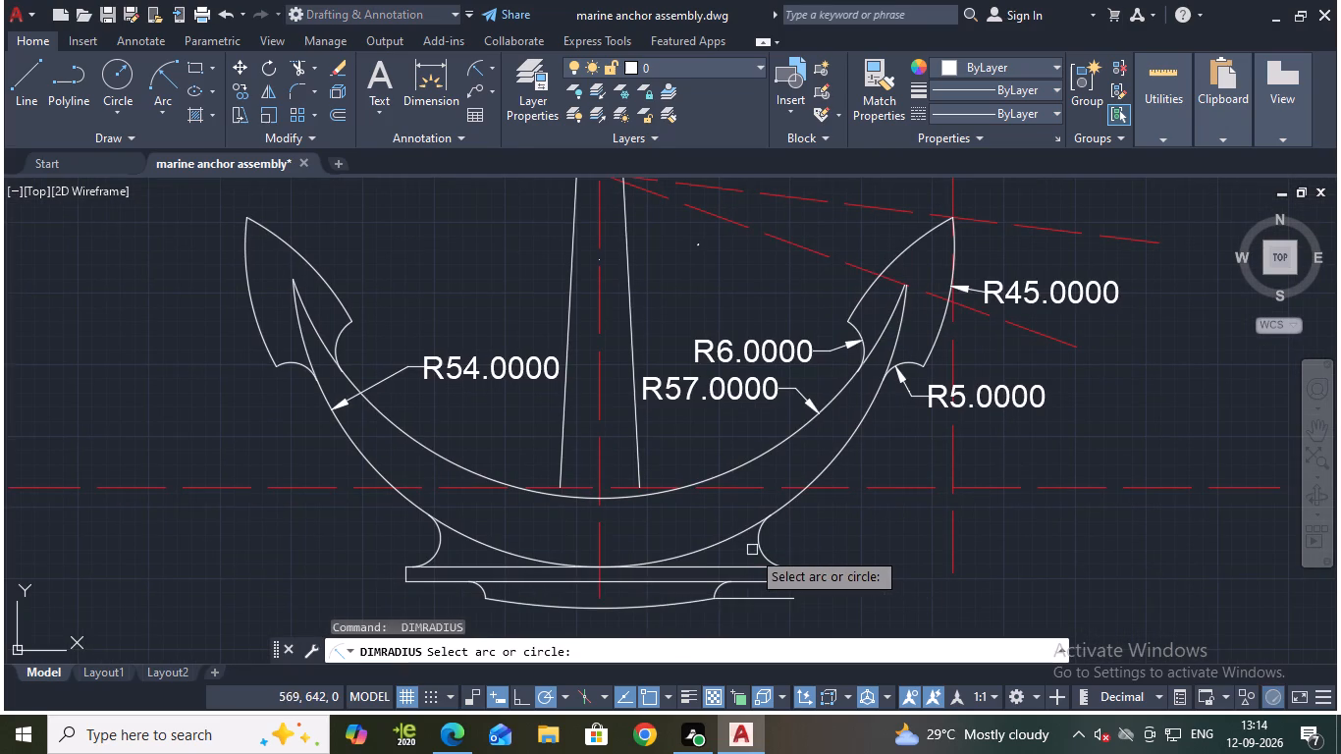
click(763, 550)
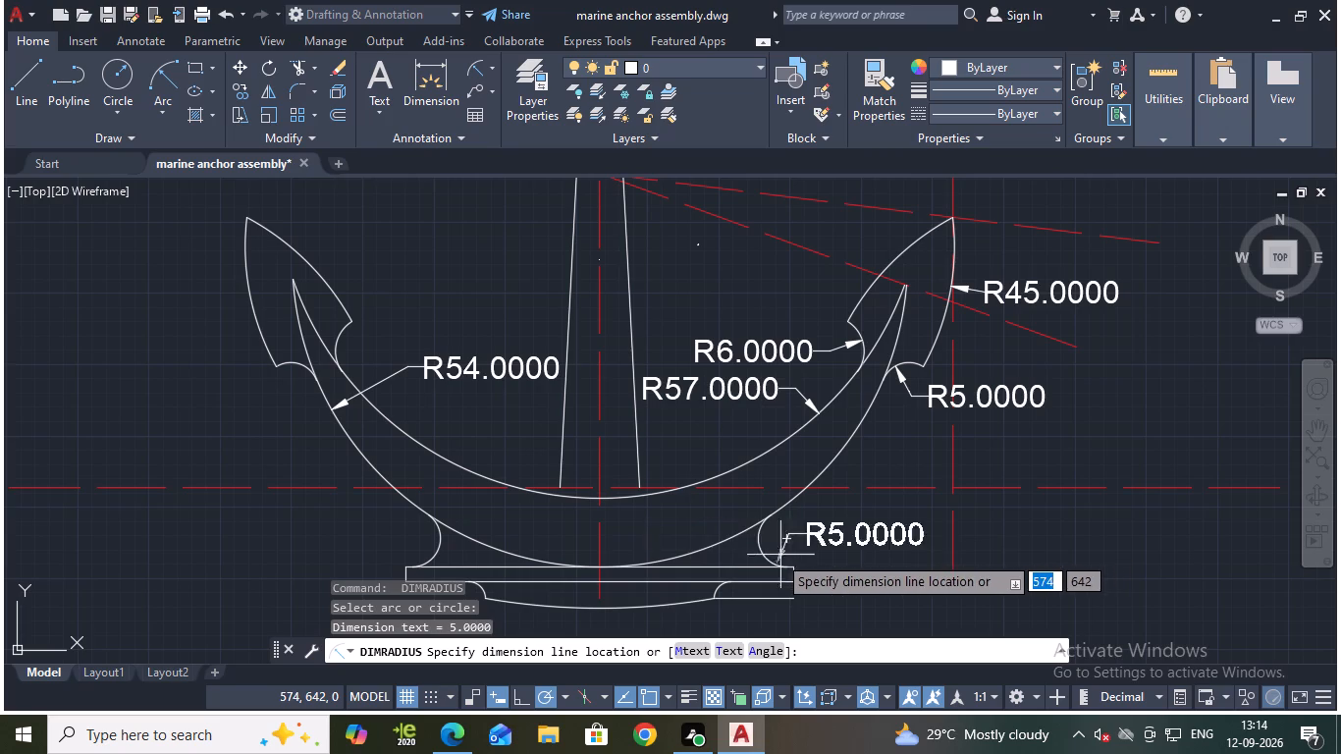
click(775, 543)
Add a radius dimension to the small left arc beneath the base plate, placing its text outside the base.
middle_drag(780, 614, 895, 527)
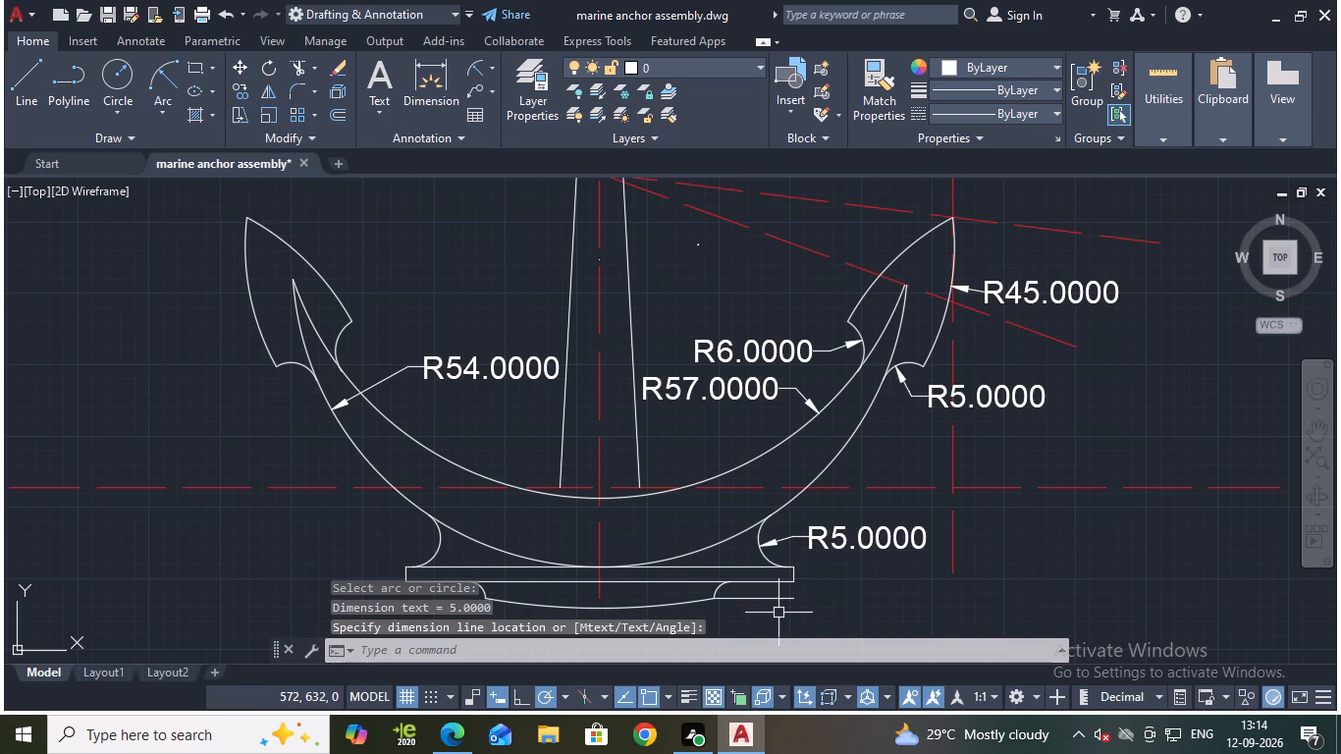
middle_drag(895, 527, 1014, 460)
scroll(777, 485, up, 2)
key(space)
click(627, 365)
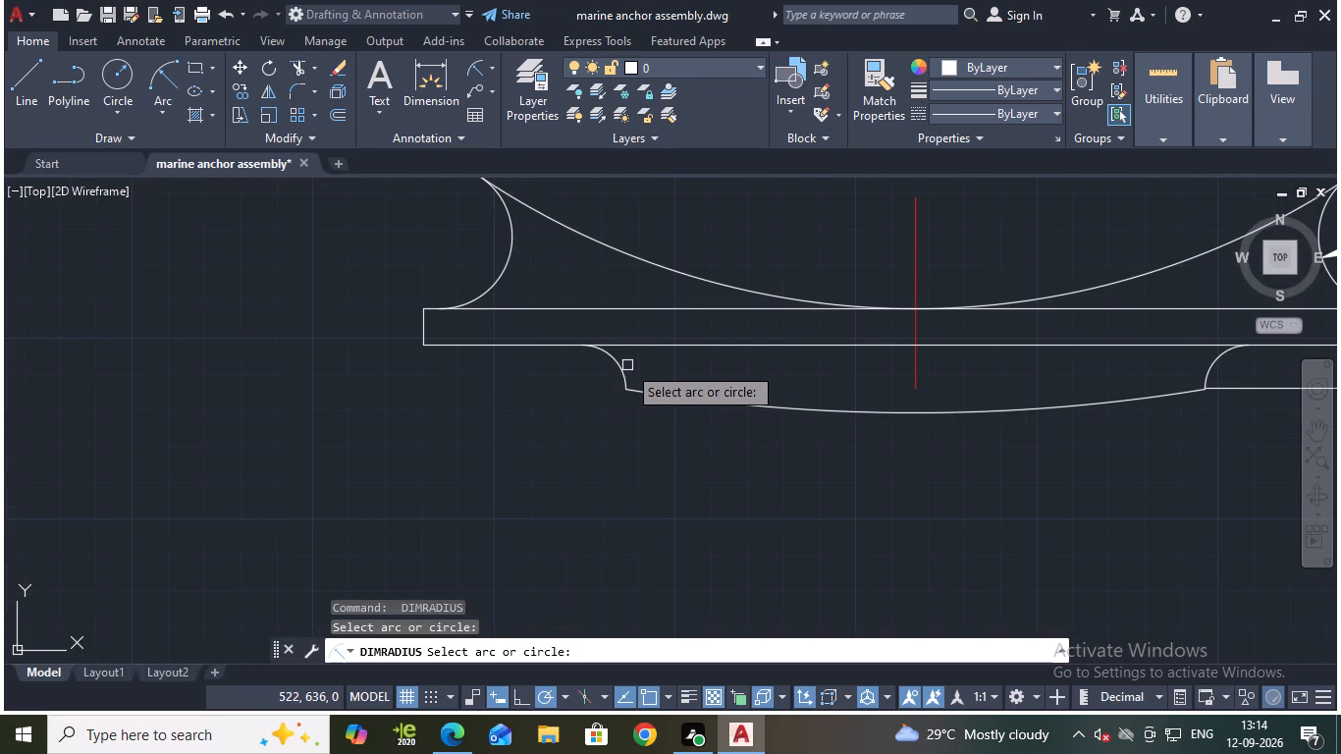
click(618, 377)
click(601, 386)
Extend the two slanted side lines of the shank down to the upper arc of the anchor arms.
scroll(740, 465, down, 2)
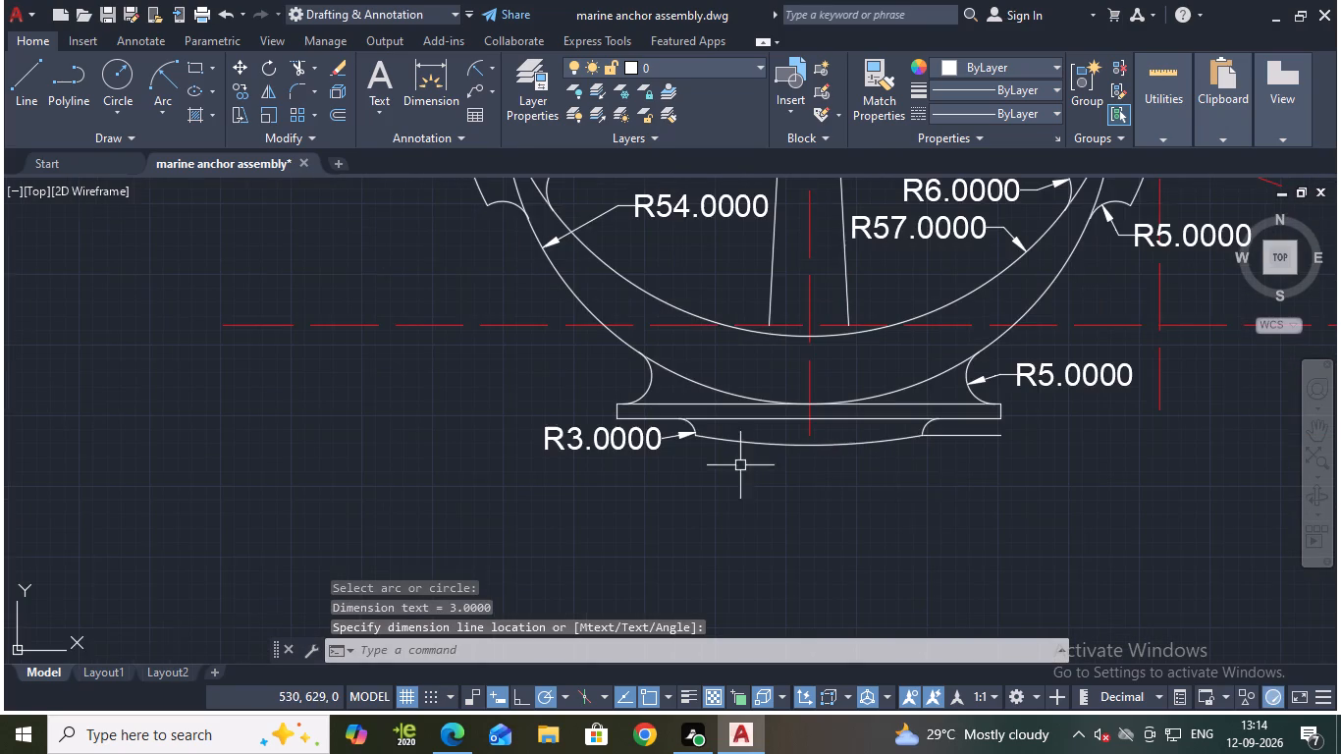
middle_drag(945, 490, 829, 601)
middle_drag(801, 389, 797, 498)
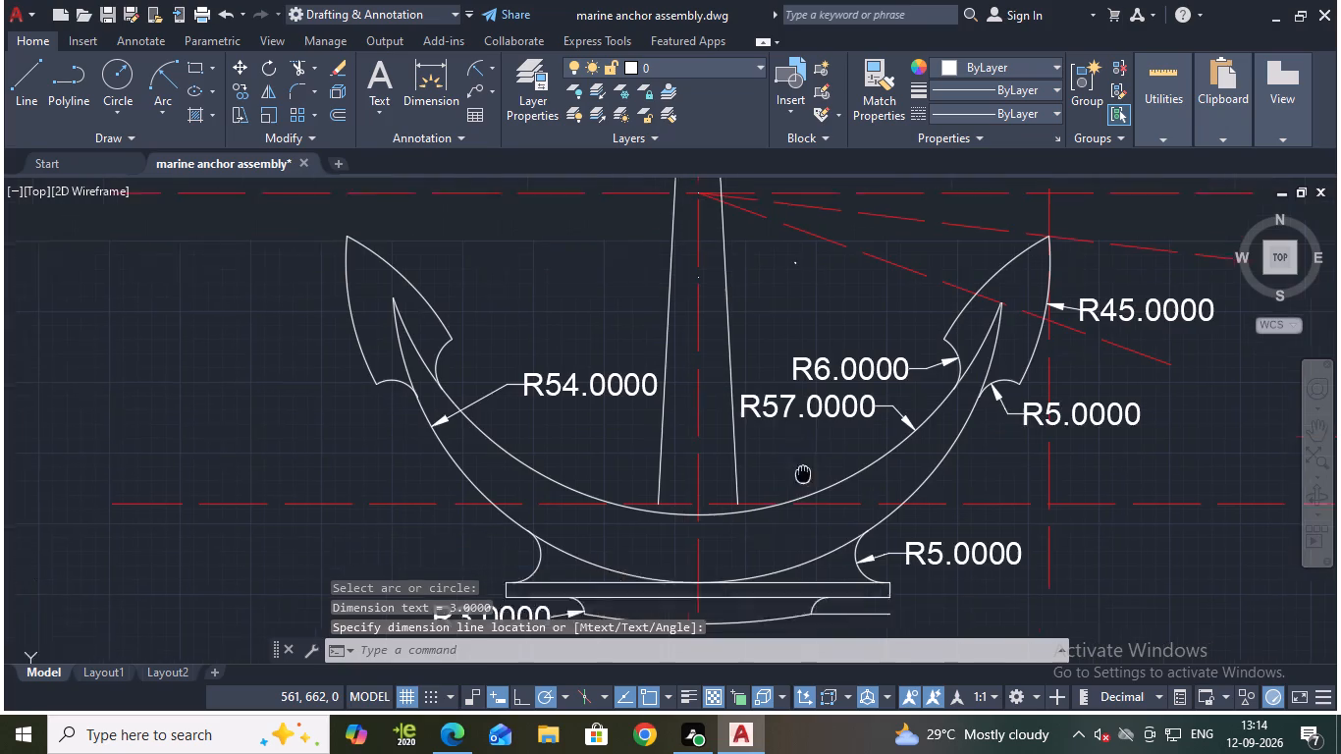
middle_drag(797, 498, 797, 506)
middle_drag(768, 521, 776, 492)
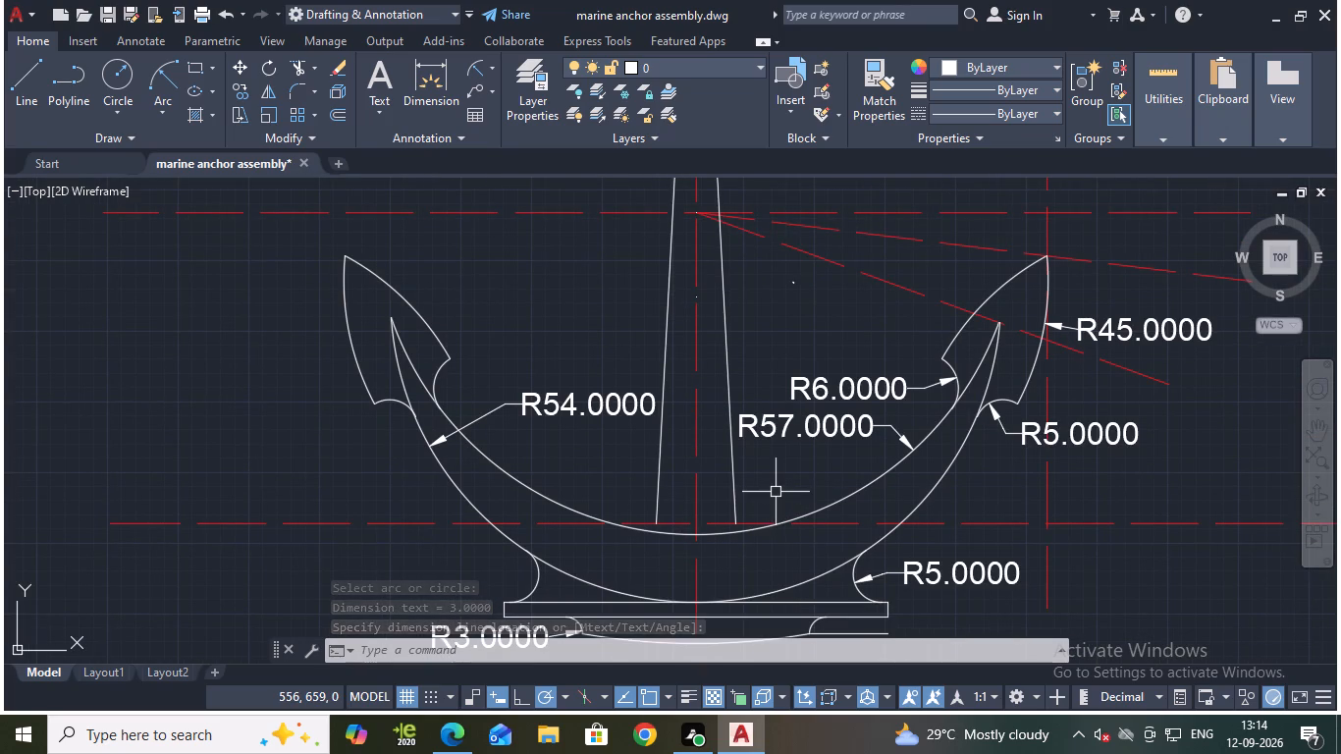
key(Escape)
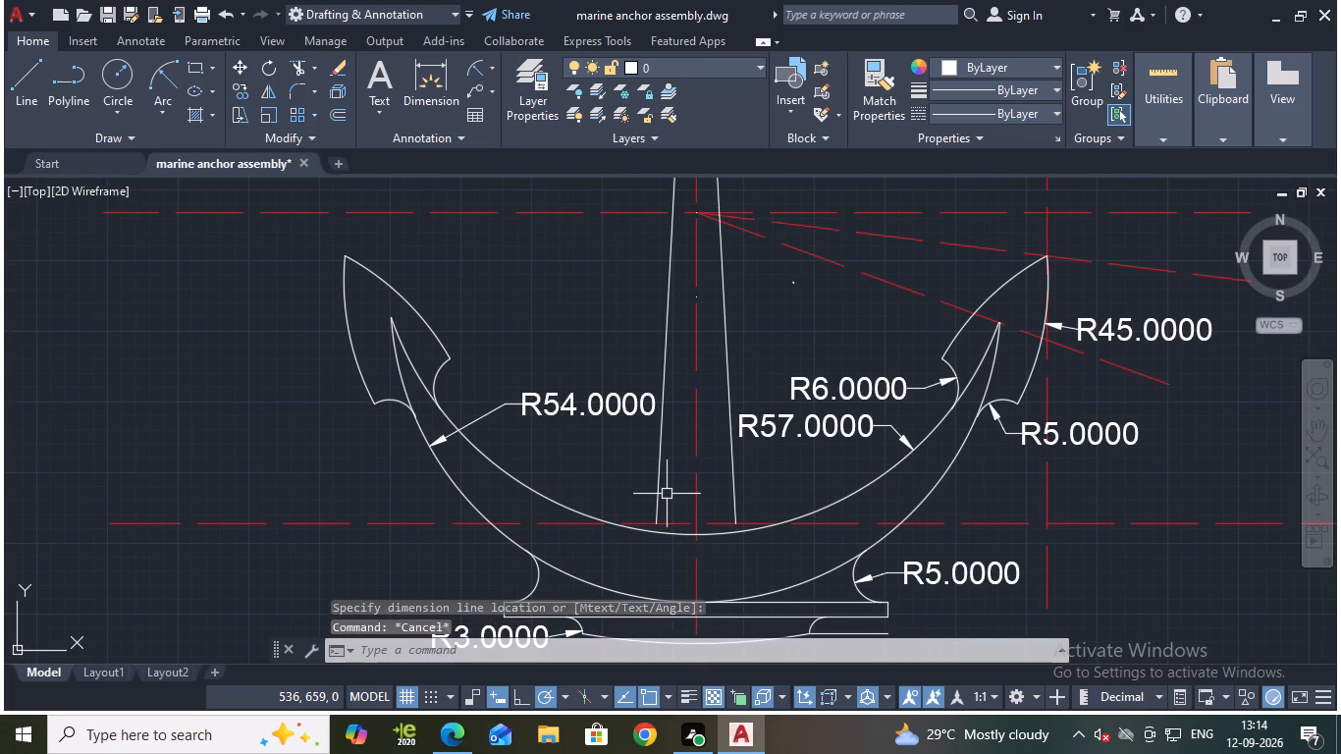
text(ex)
key(Return)
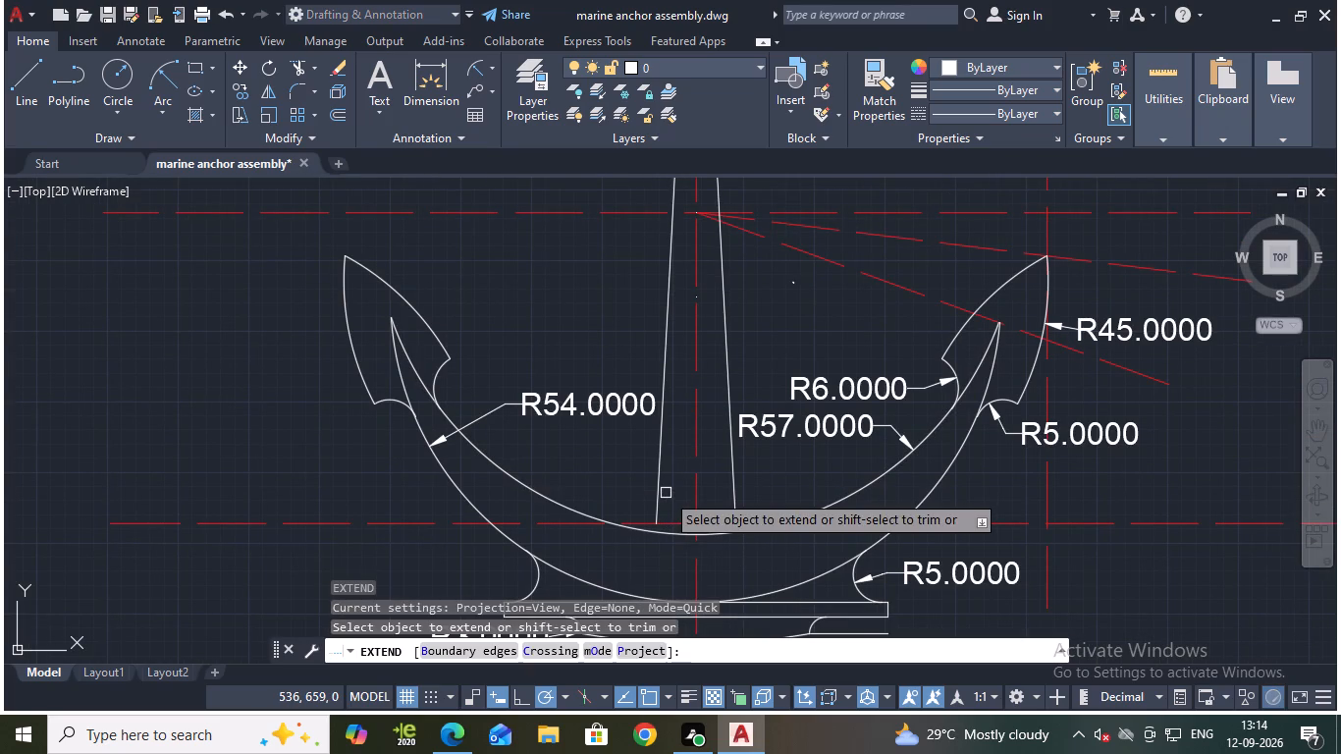
click(660, 496)
click(731, 484)
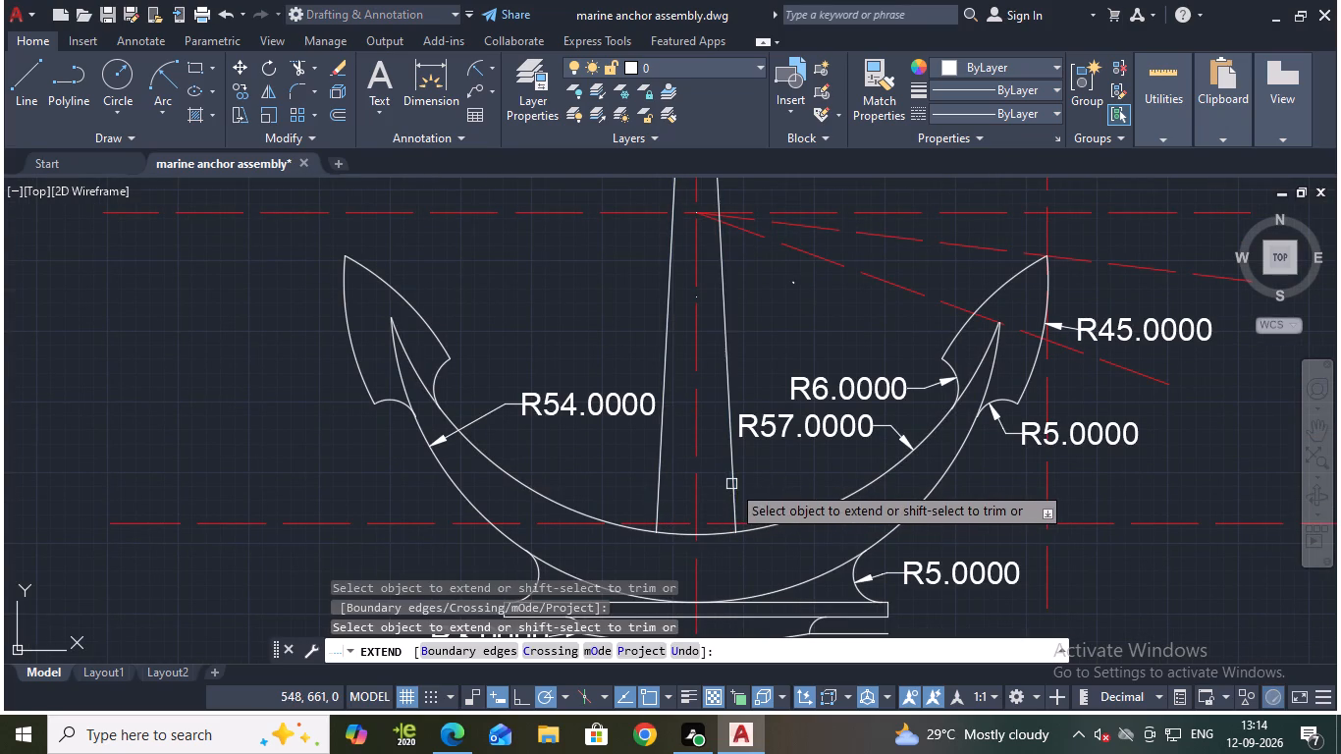
key(Escape)
Add an angular dimension between the vertical centreline and the lower slanted reference line, placing its arc close to the vertex.
scroll(344, 477, down, 1)
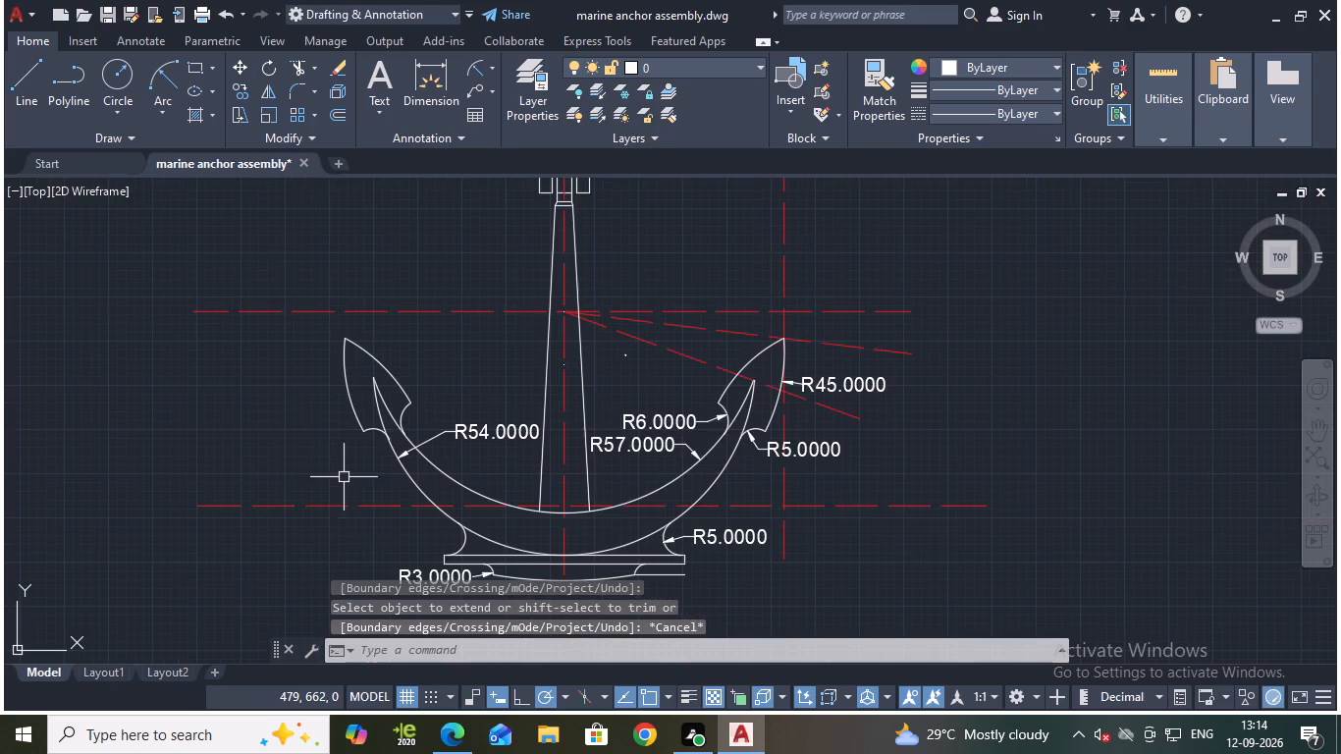
click(474, 72)
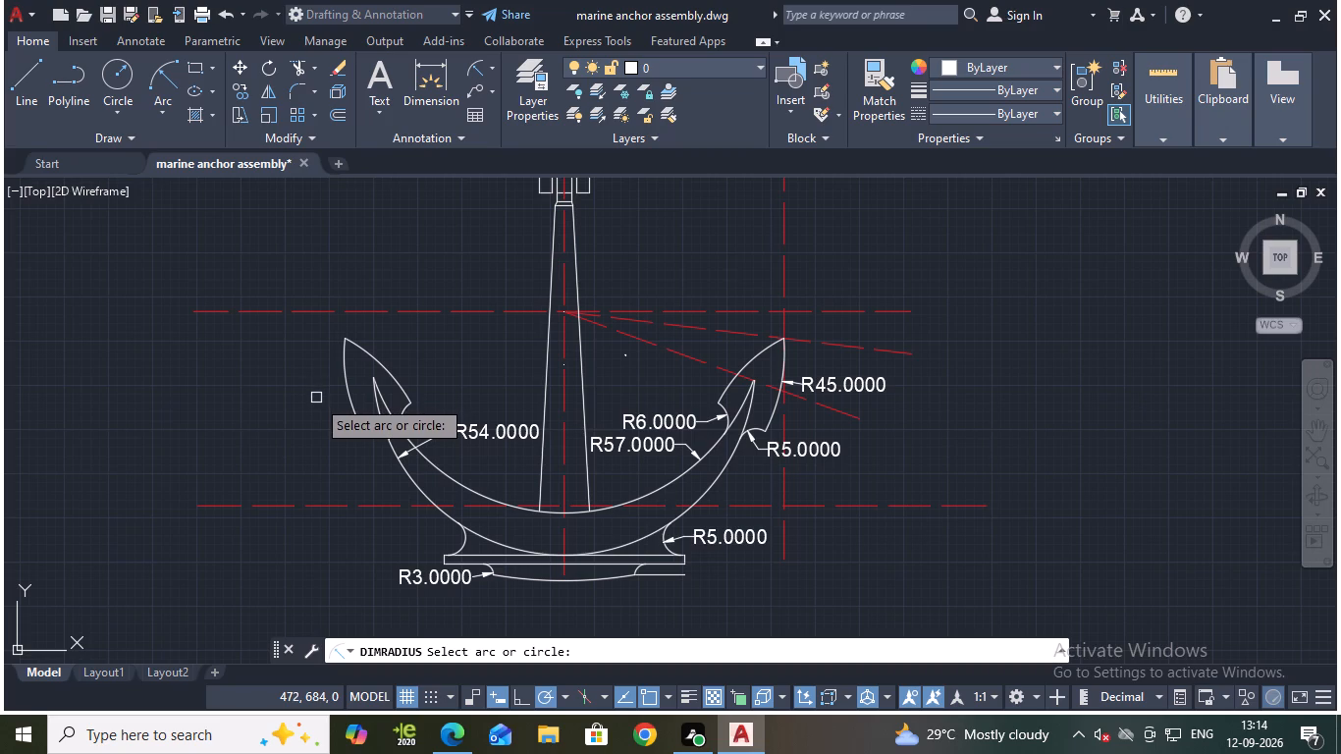
key(Escape)
click(486, 62)
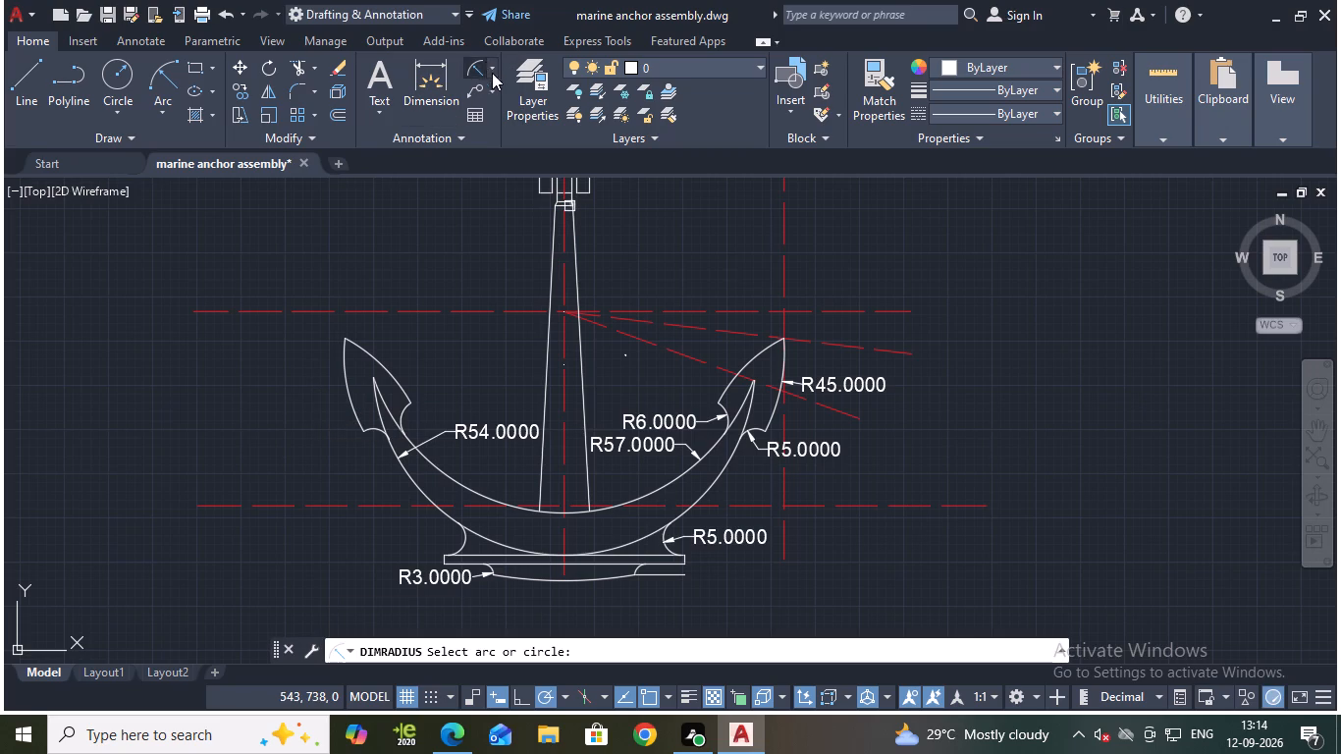
click(493, 61)
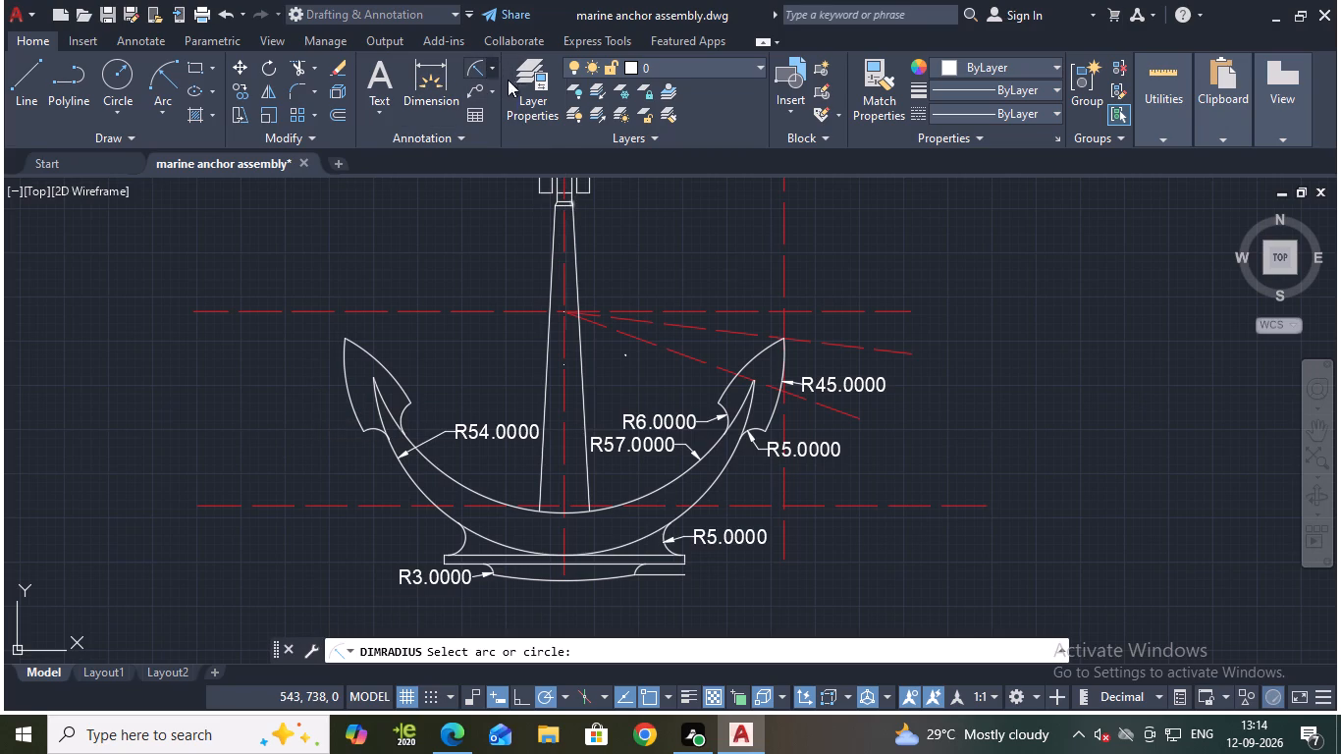
click(508, 186)
scroll(699, 342, up, 2)
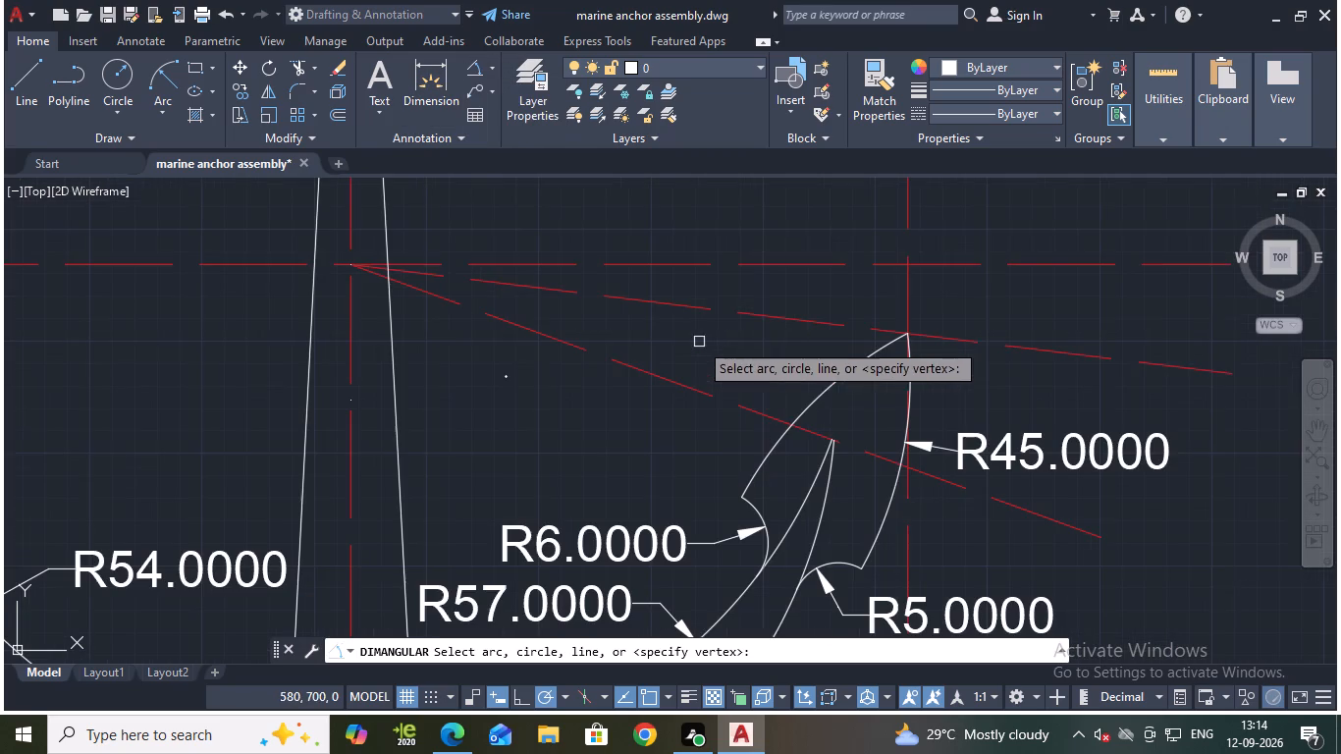
scroll(1173, 328, down, 1)
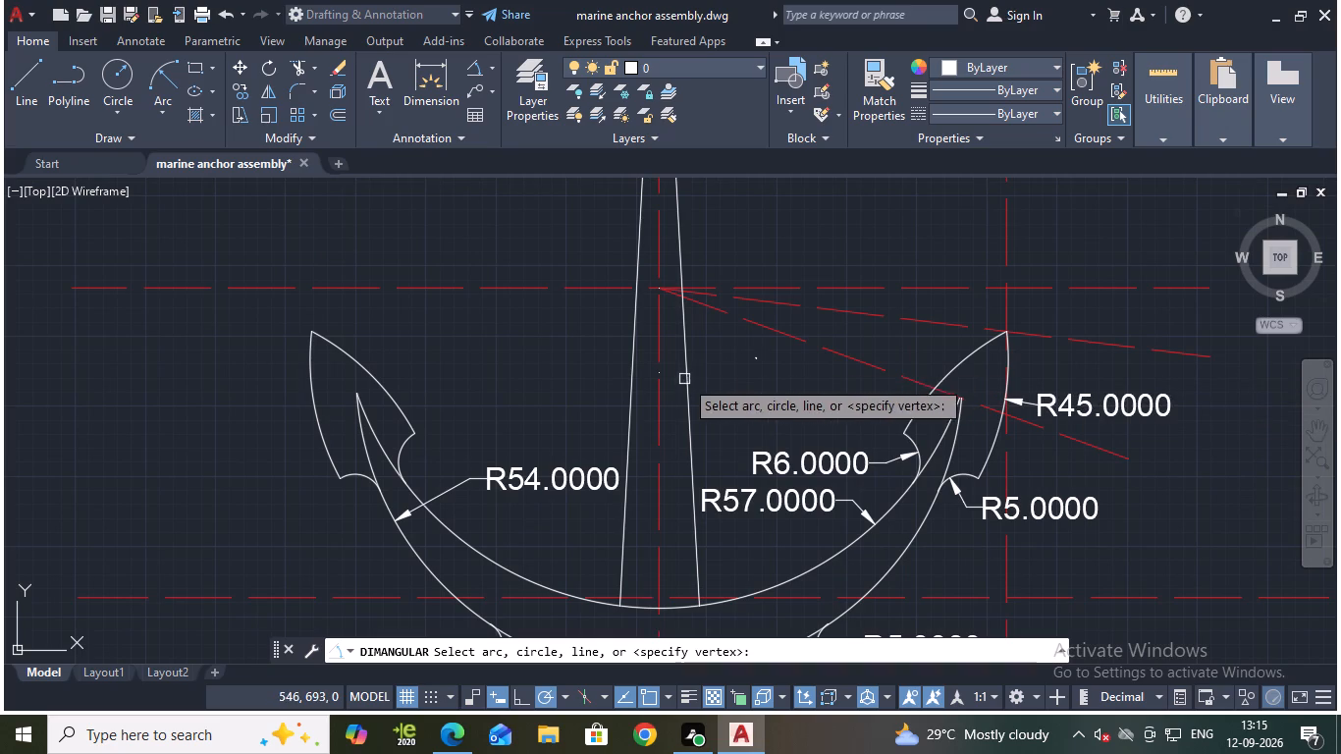
click(661, 347)
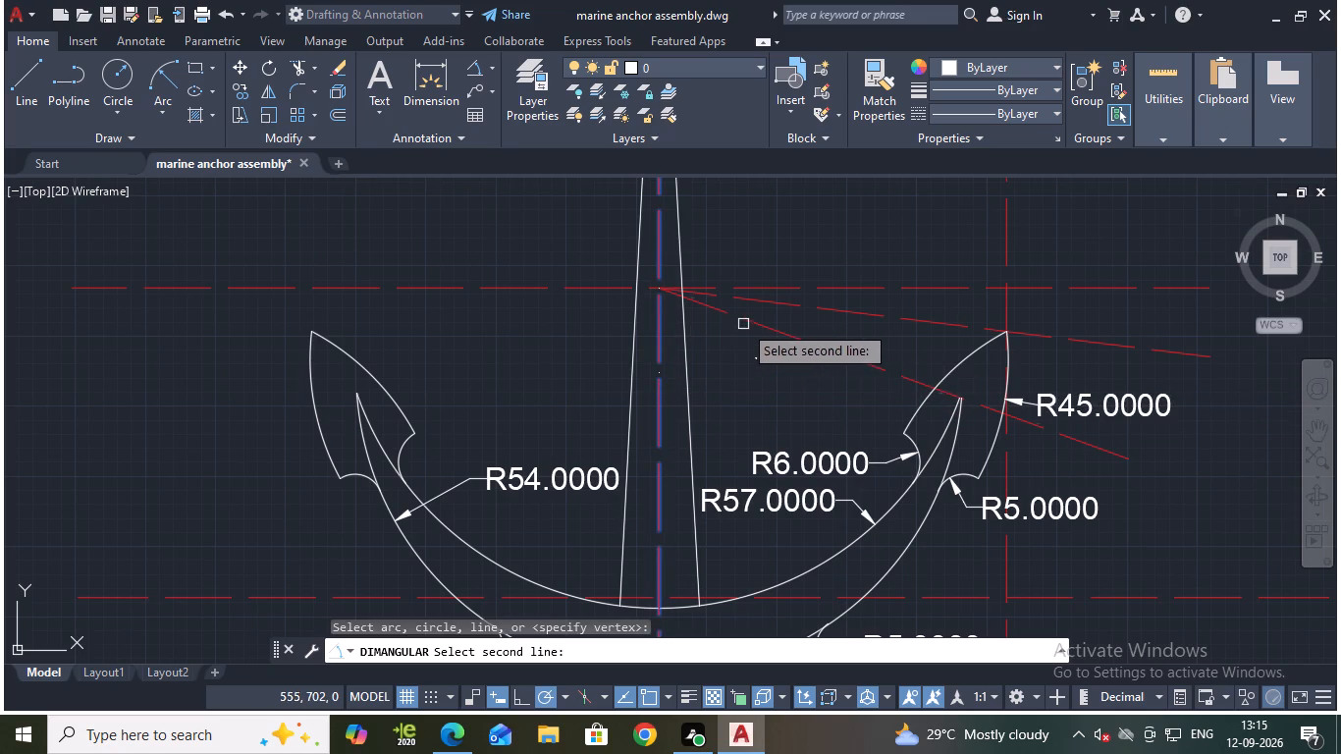
click(746, 324)
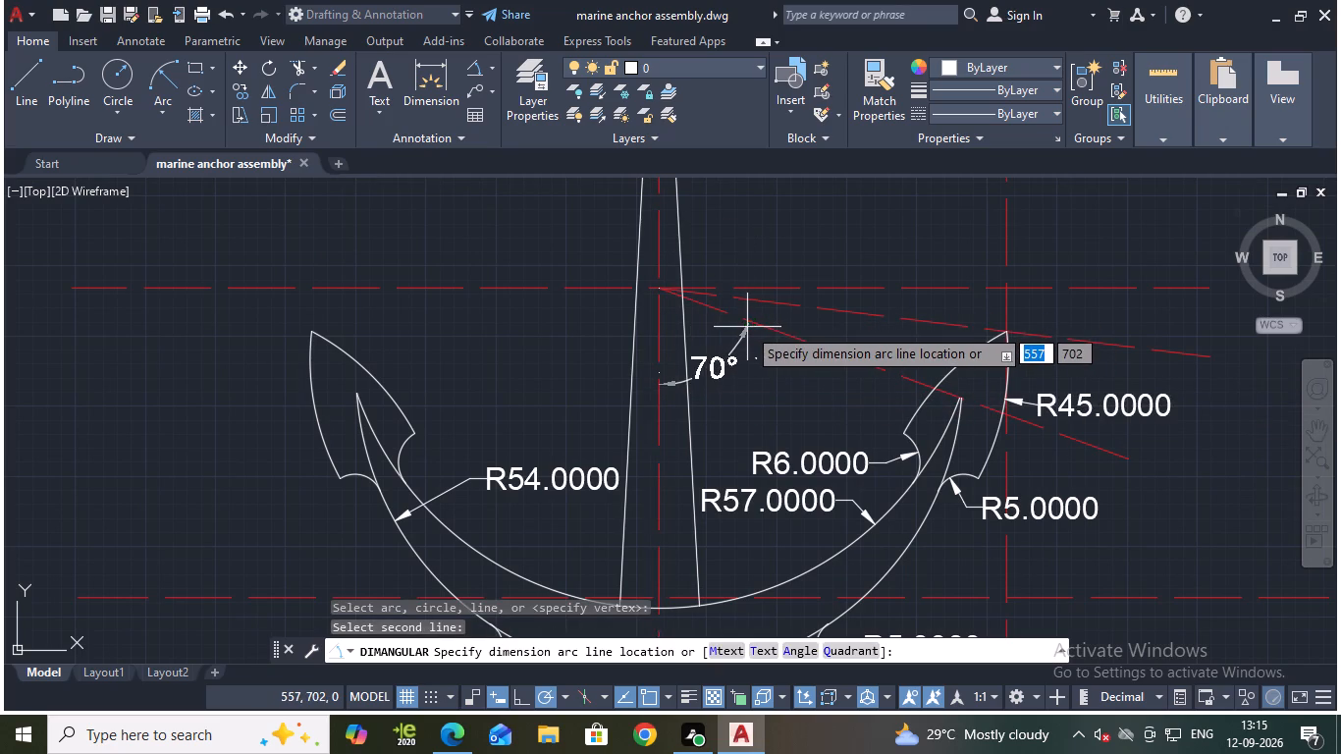
click(745, 321)
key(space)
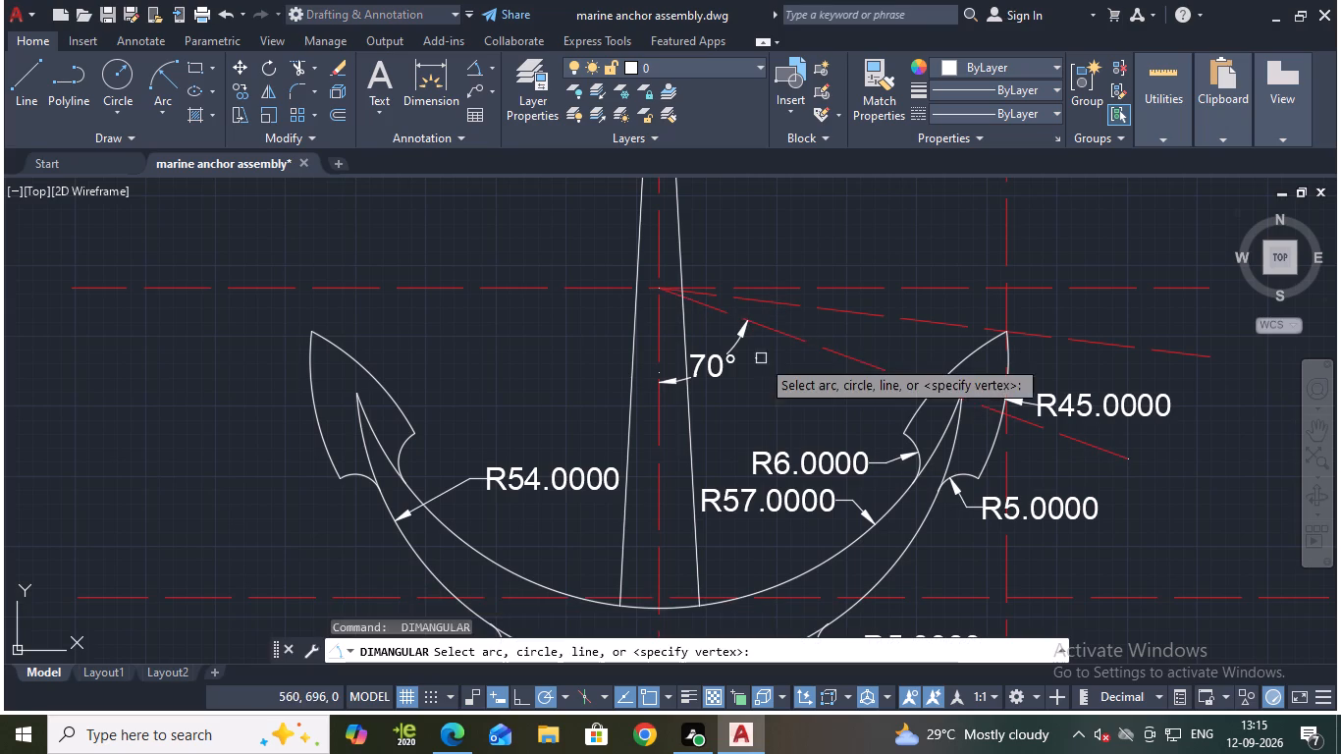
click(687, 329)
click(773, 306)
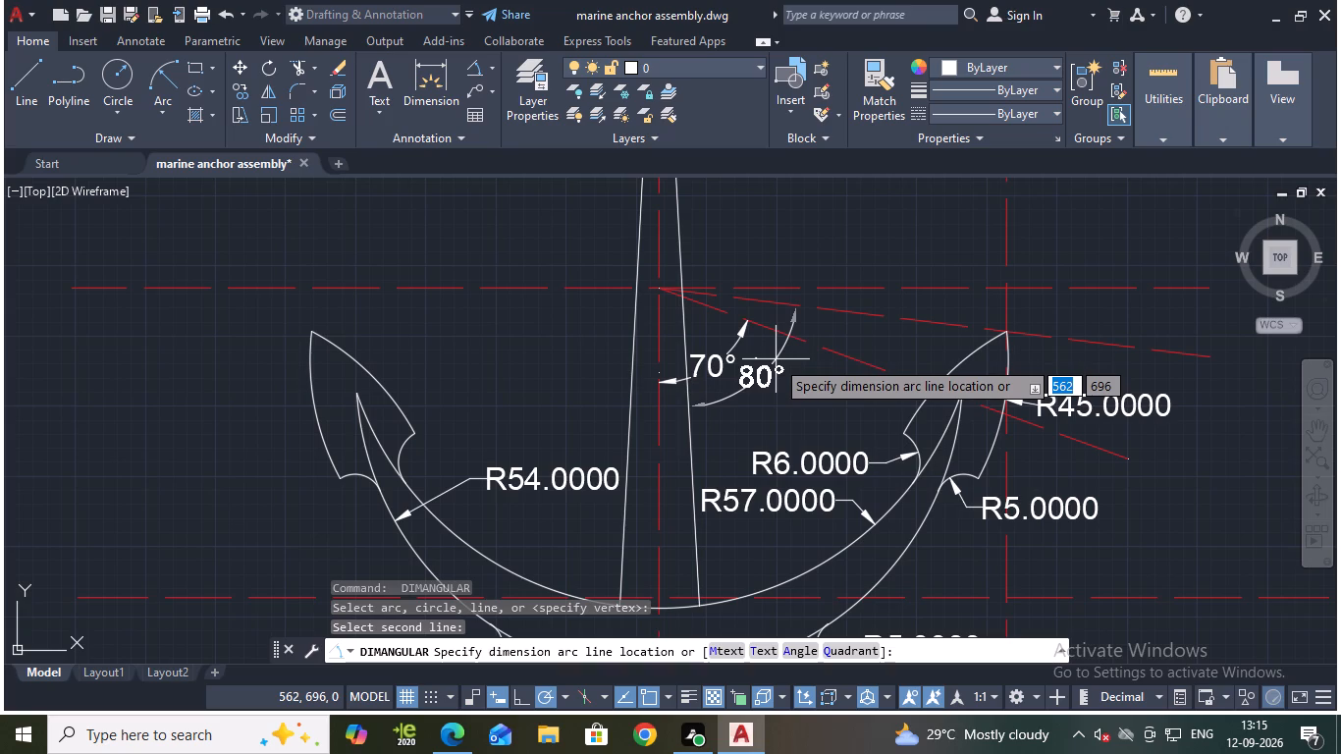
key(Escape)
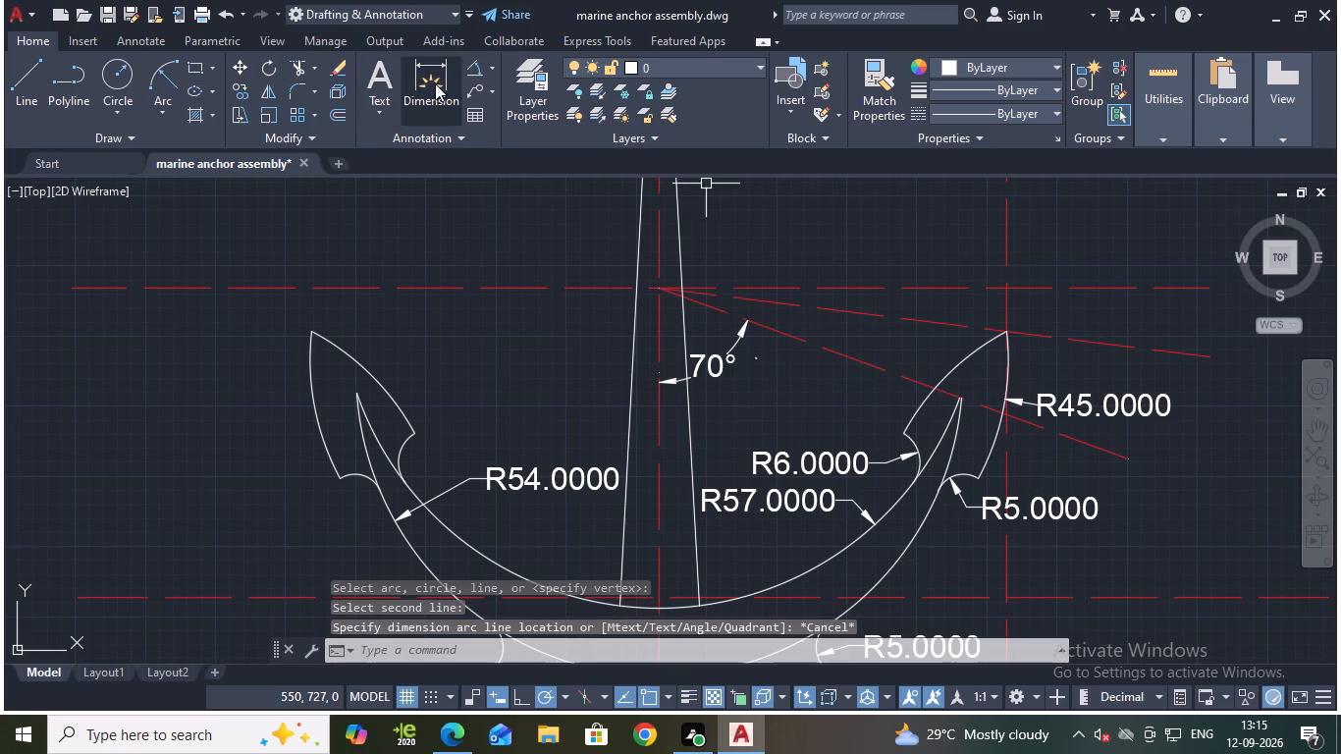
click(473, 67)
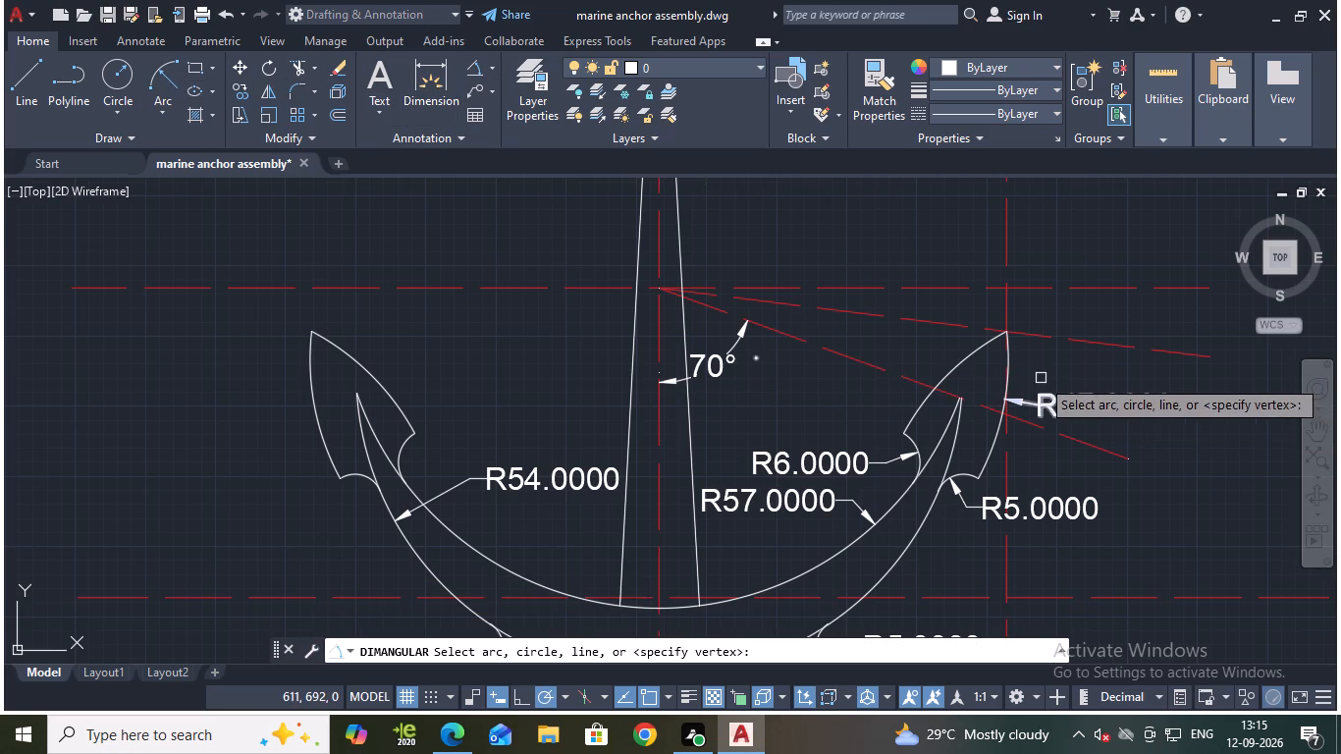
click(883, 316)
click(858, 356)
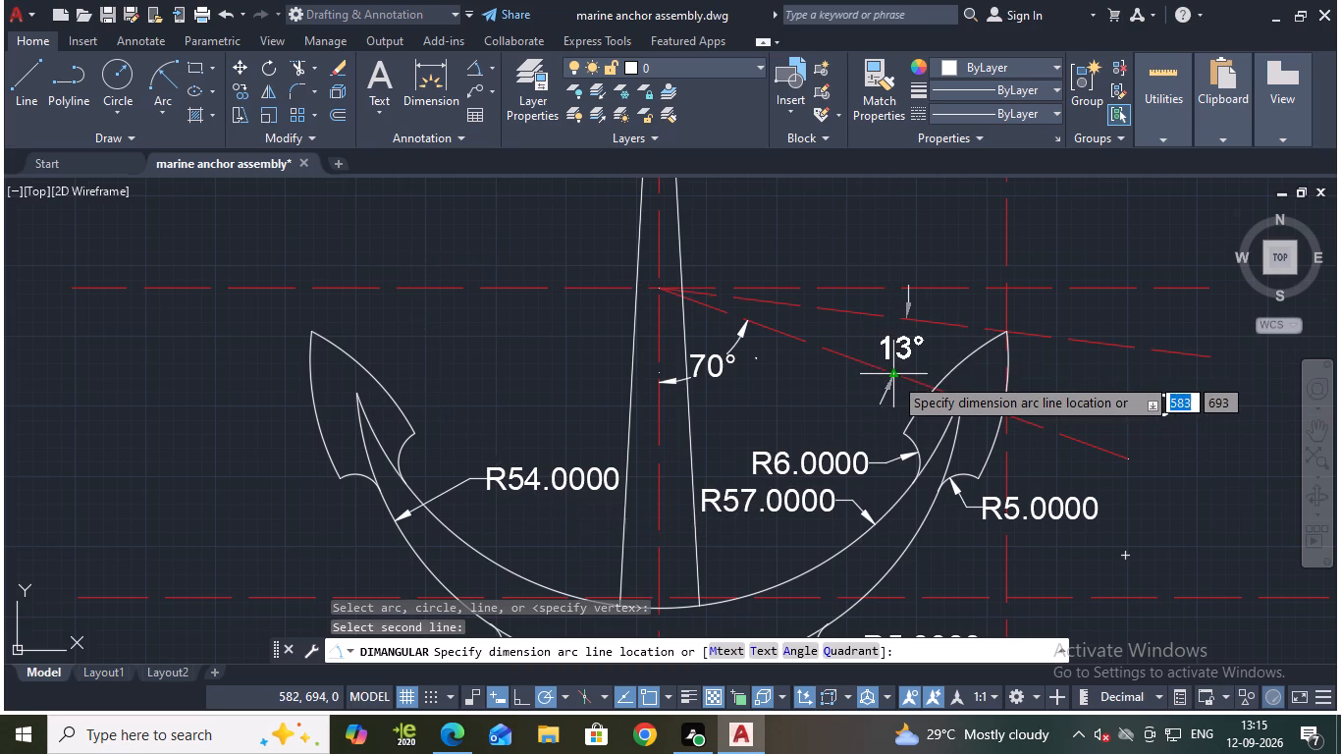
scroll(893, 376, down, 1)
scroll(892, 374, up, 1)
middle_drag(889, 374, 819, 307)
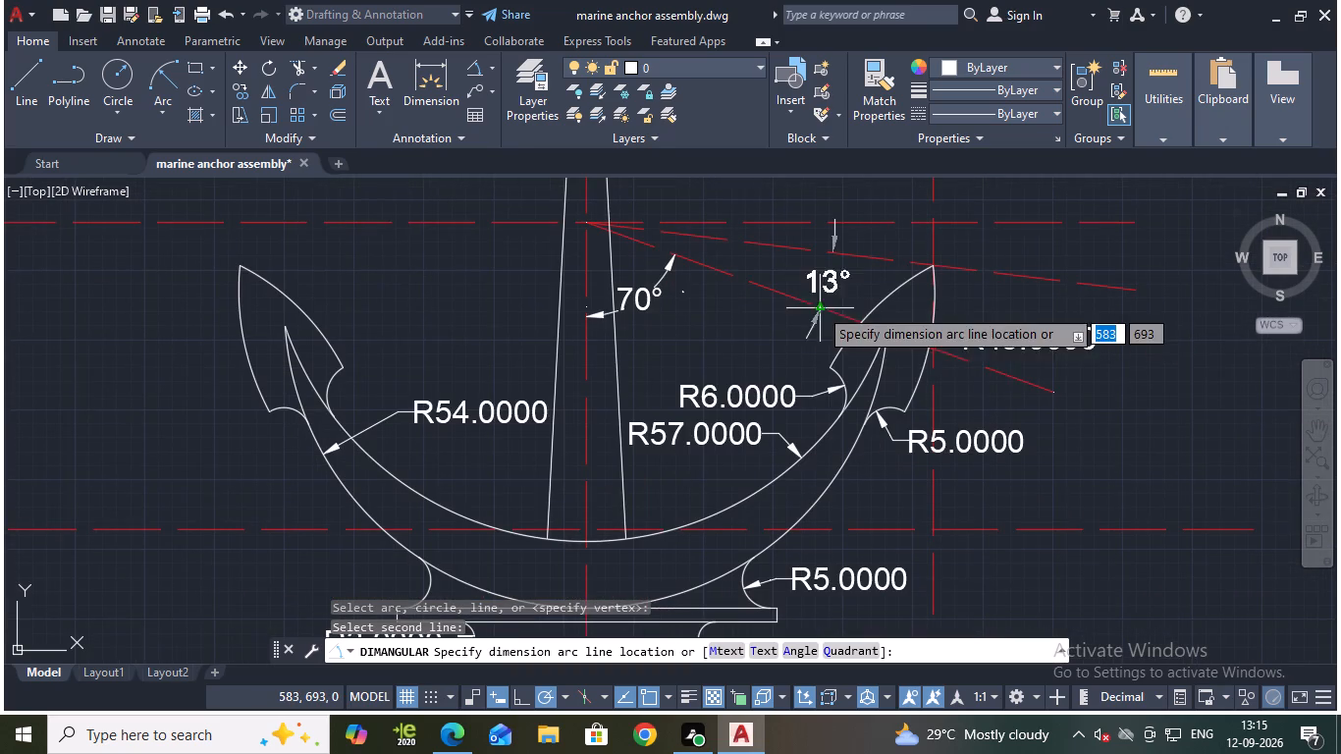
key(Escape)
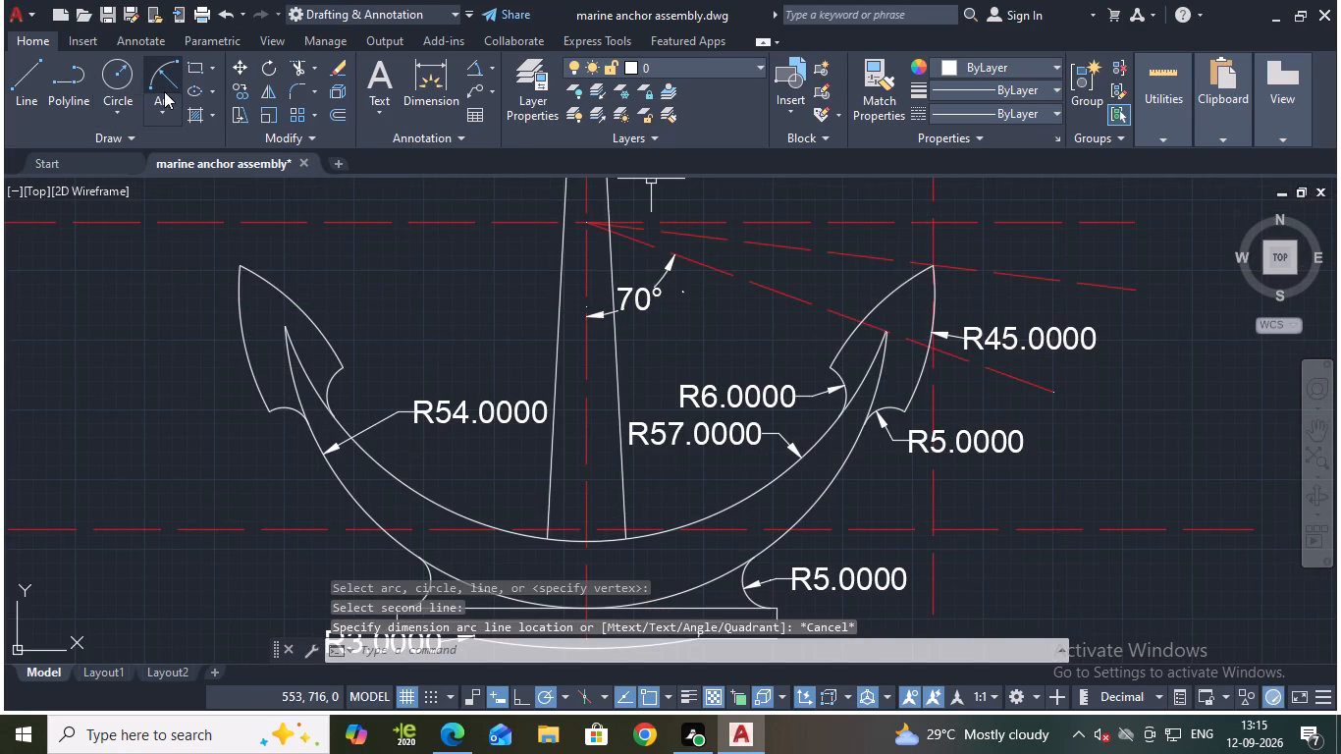
Add an angular dimension between the upper horizontal reference line and the upper slanted reference line, placing it near their outer ends.
click(472, 61)
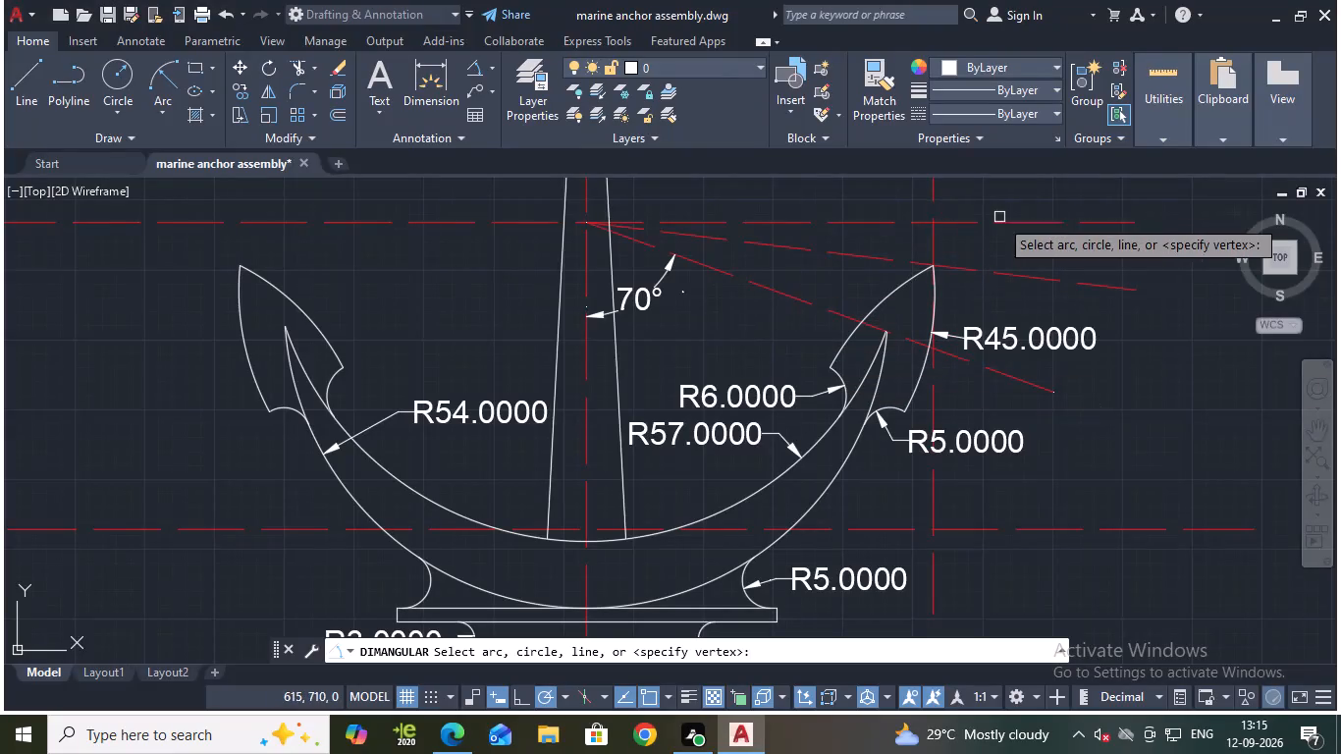
click(1030, 226)
click(1040, 279)
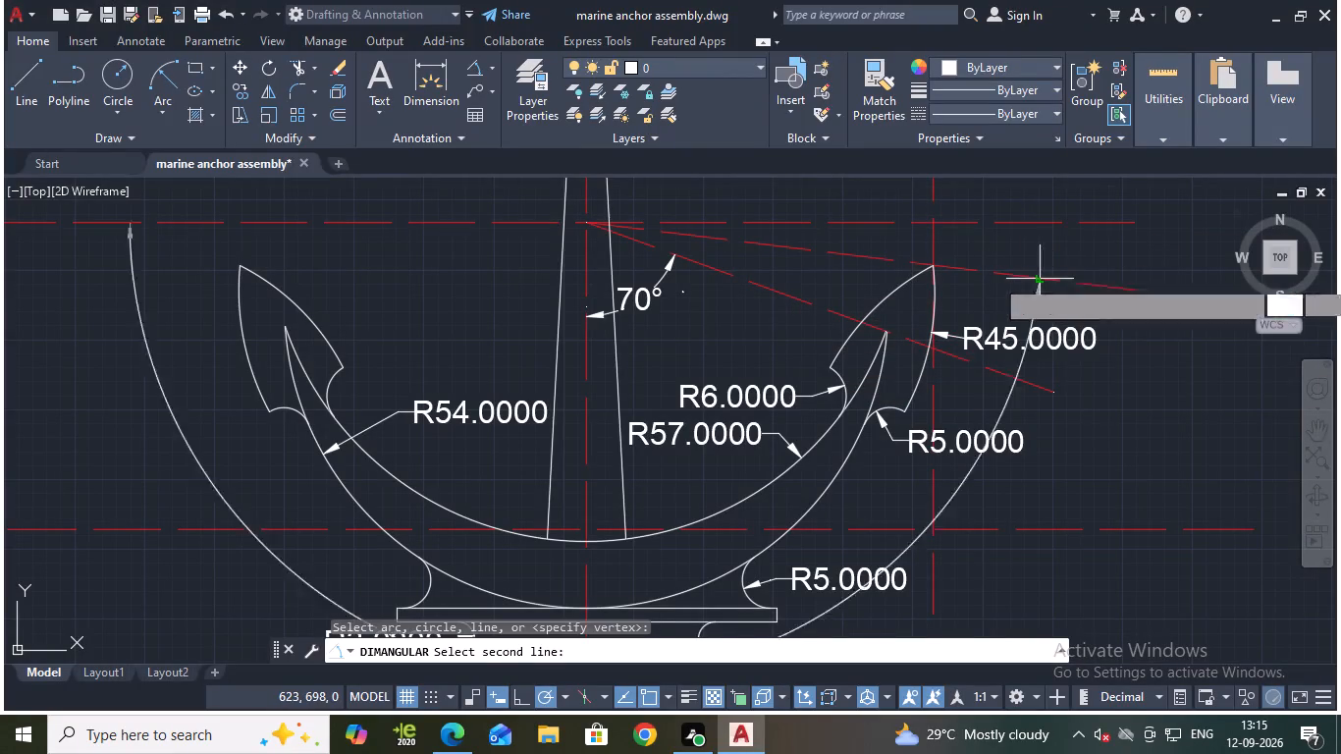
click(1109, 271)
key(Escape)
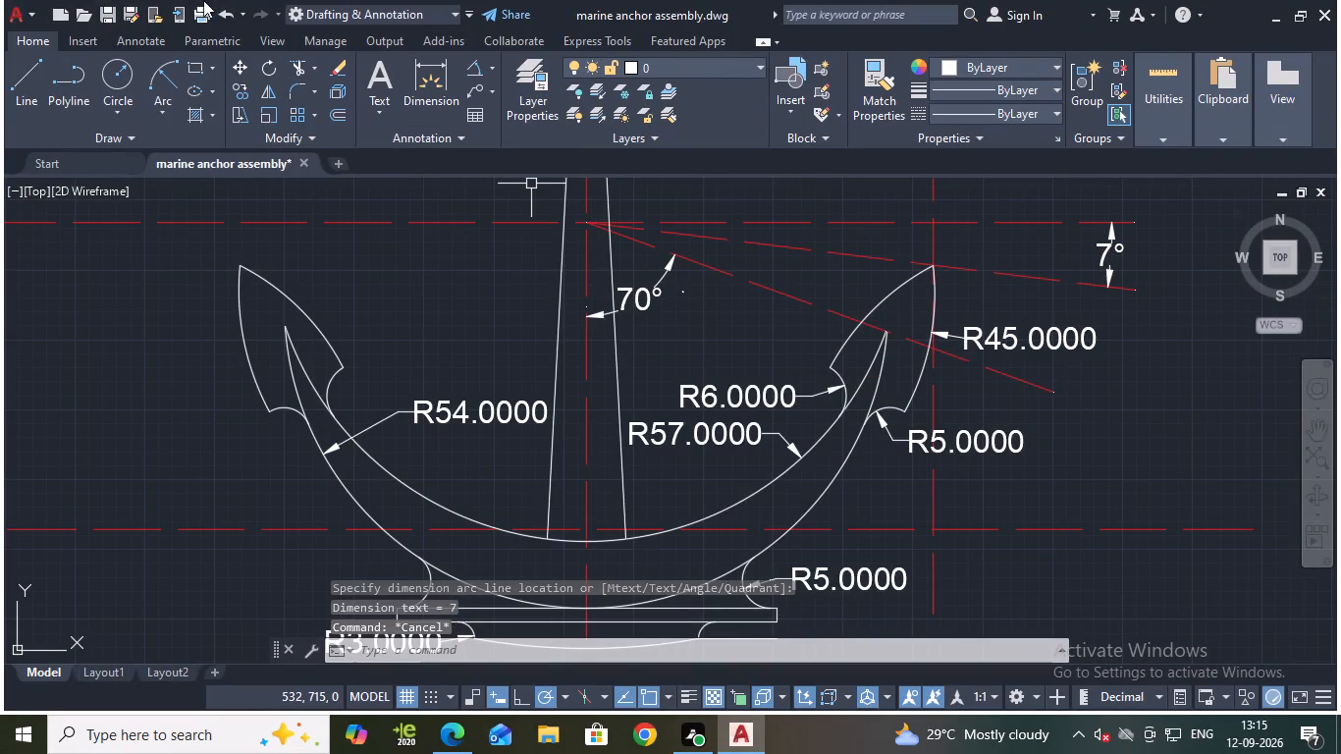
Draw a line from the shared vertex of the reference lines on the centreline to the inner barb corner of the right fluke.
click(33, 71)
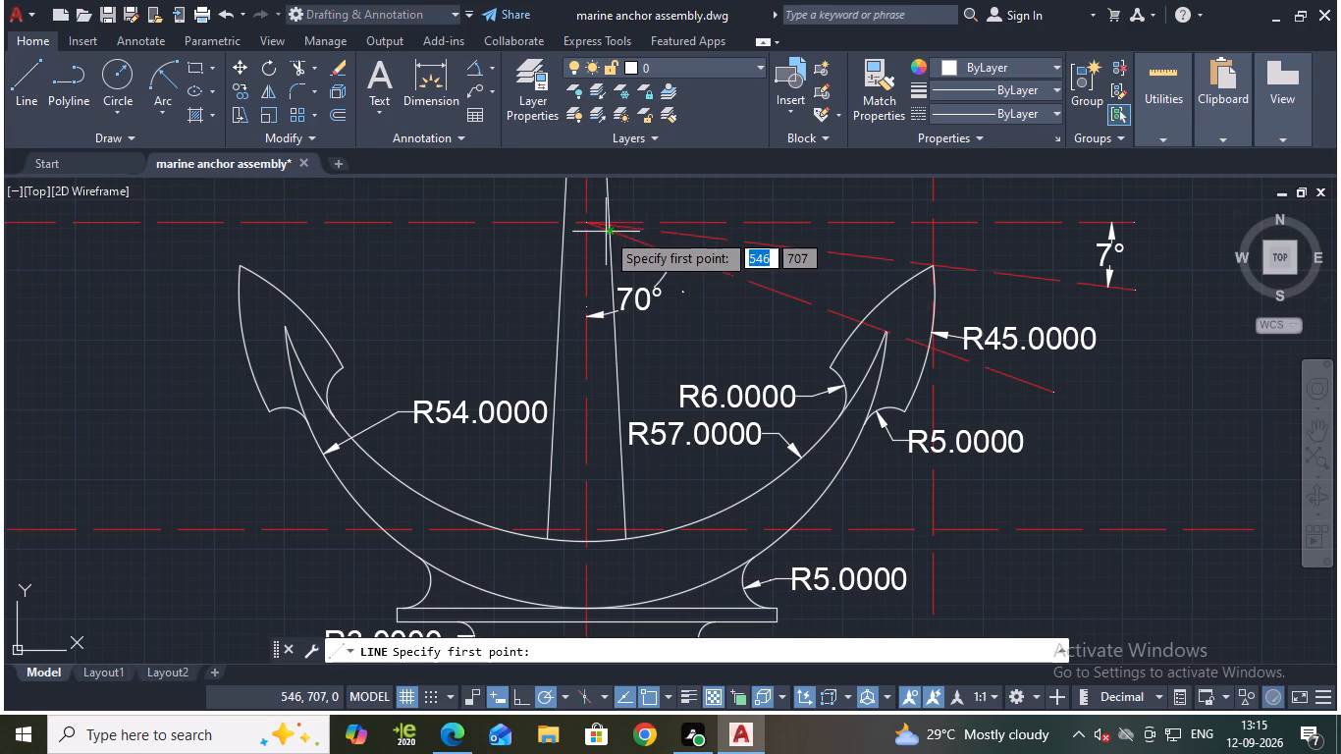
click(584, 225)
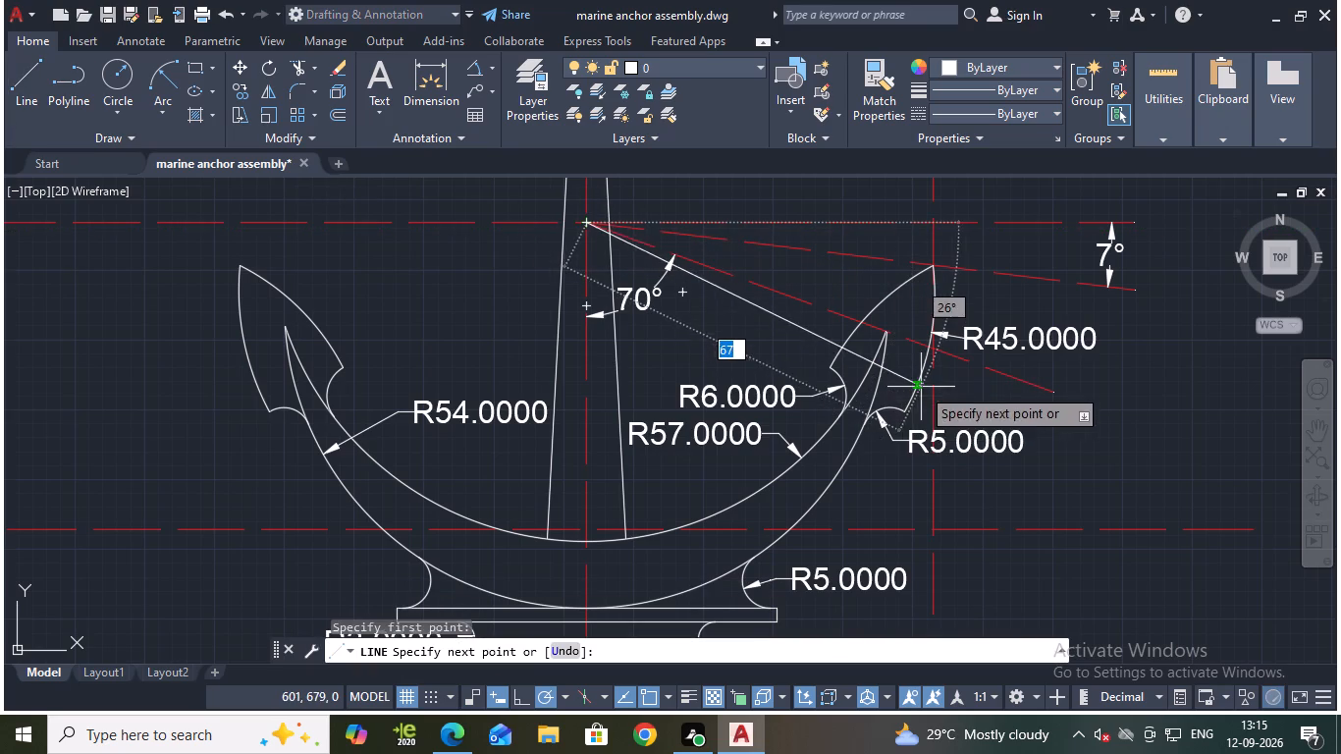
click(830, 369)
key(Escape)
Style the new slanted line to the right fluke's barb with a dashed ACAD linetype and red colour 205,32,39.
click(781, 339)
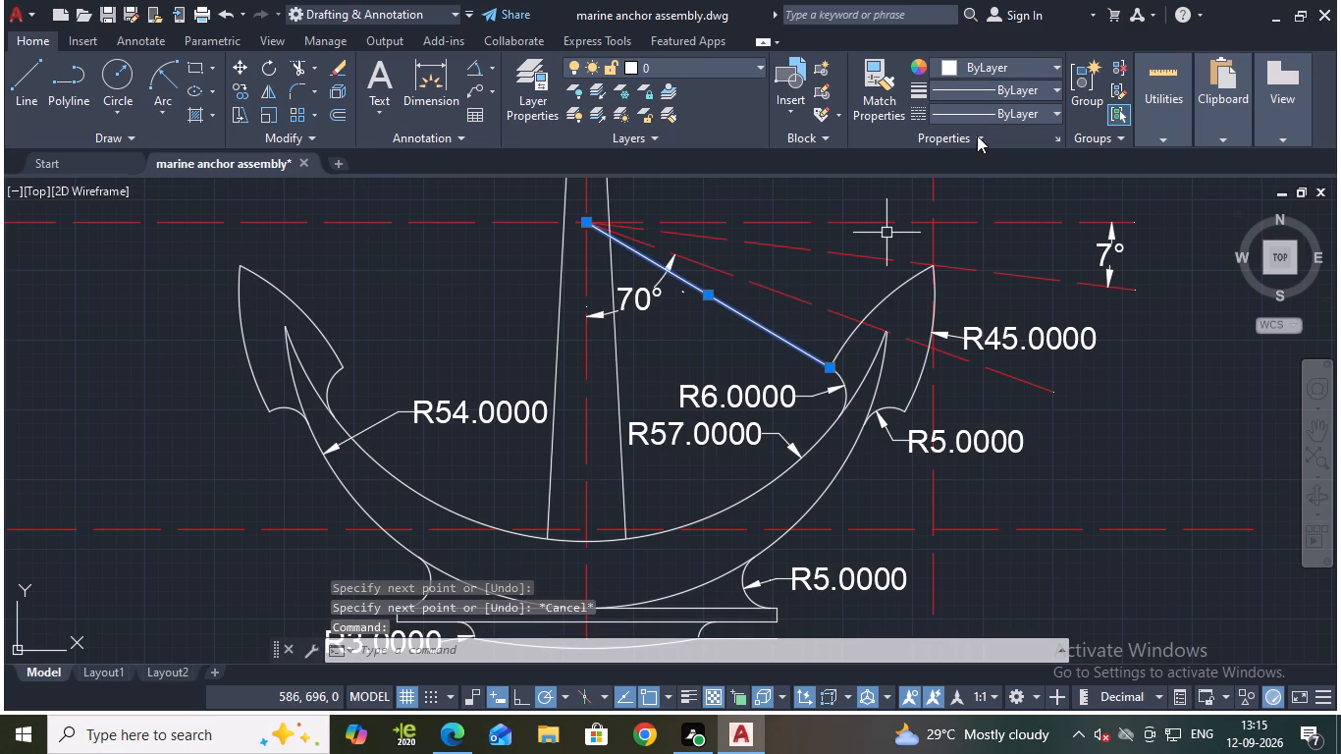
click(984, 122)
click(994, 187)
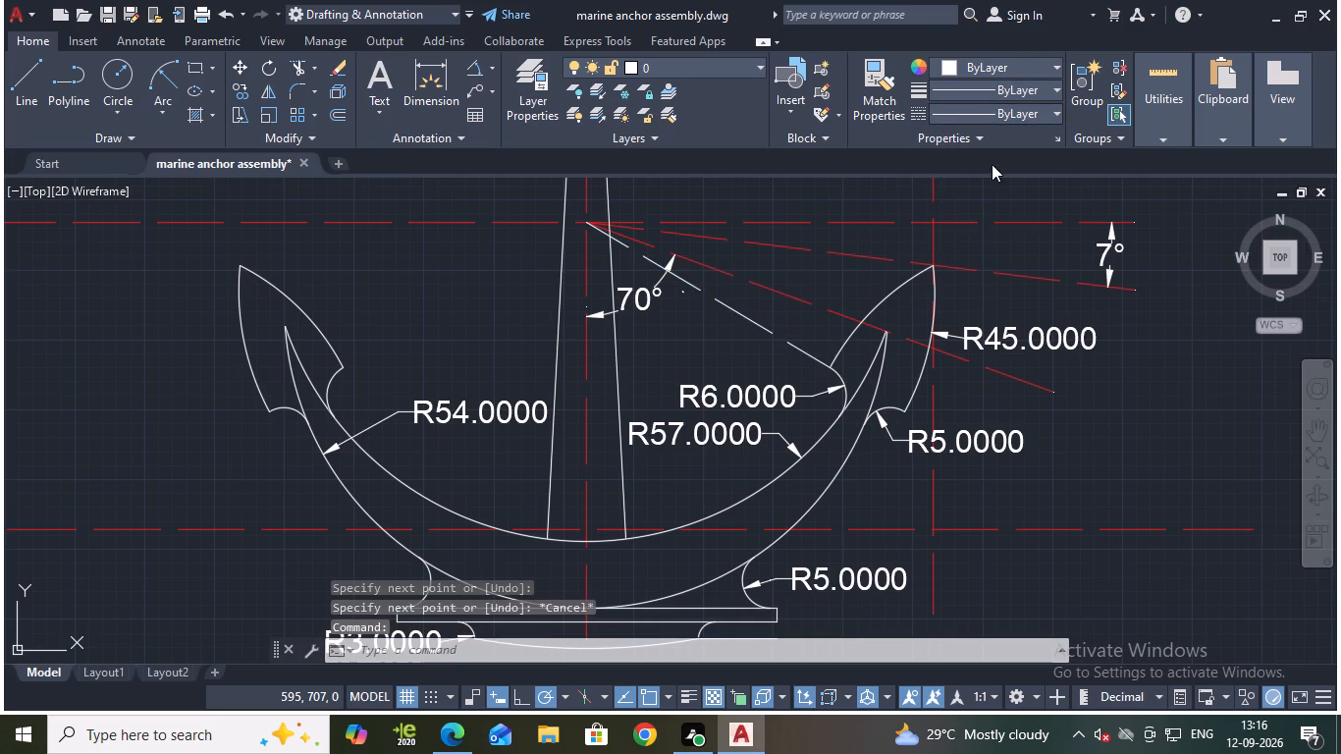
click(996, 70)
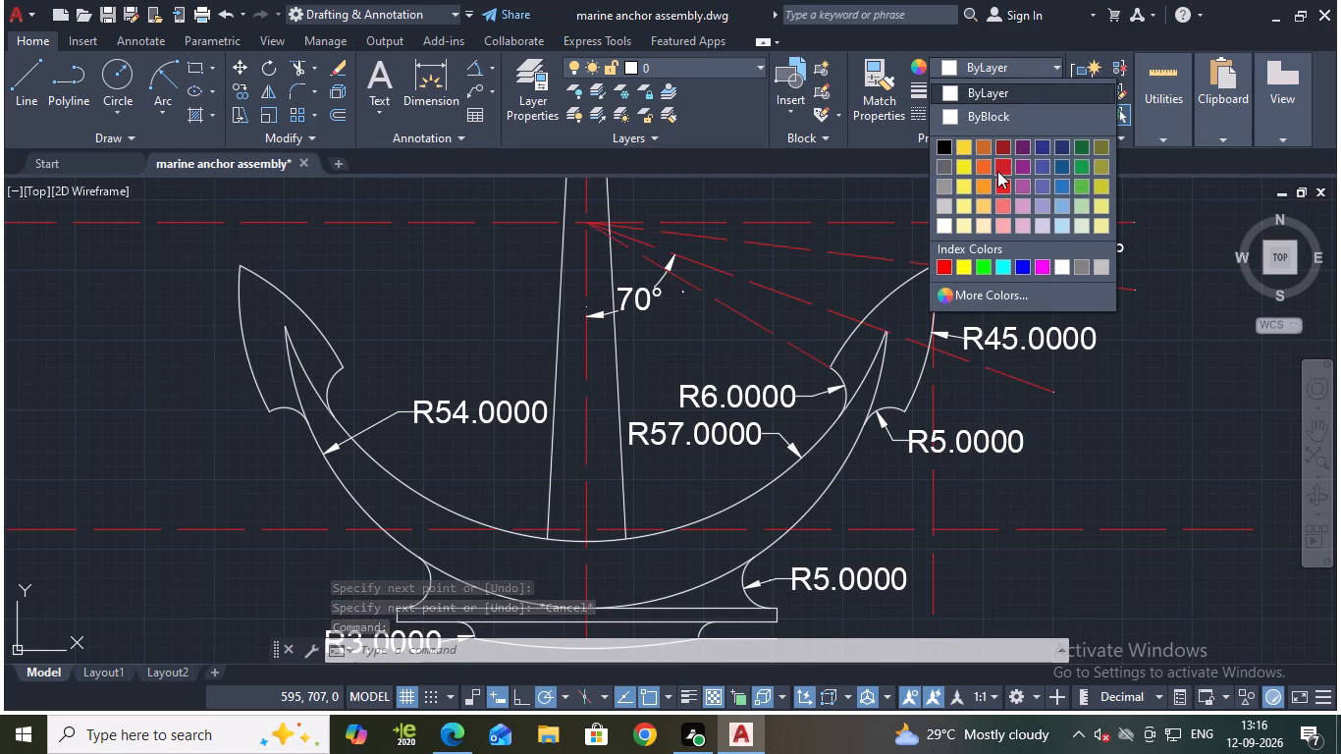
click(997, 171)
key(Escape)
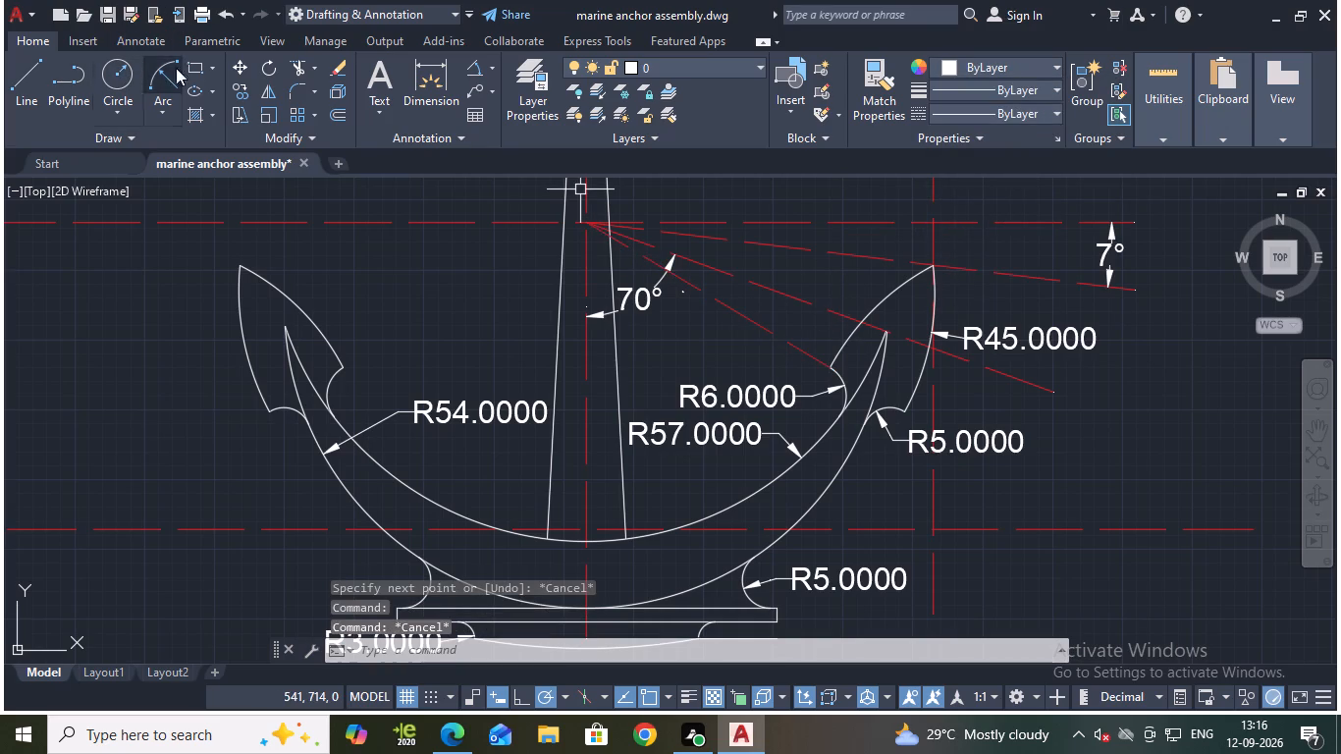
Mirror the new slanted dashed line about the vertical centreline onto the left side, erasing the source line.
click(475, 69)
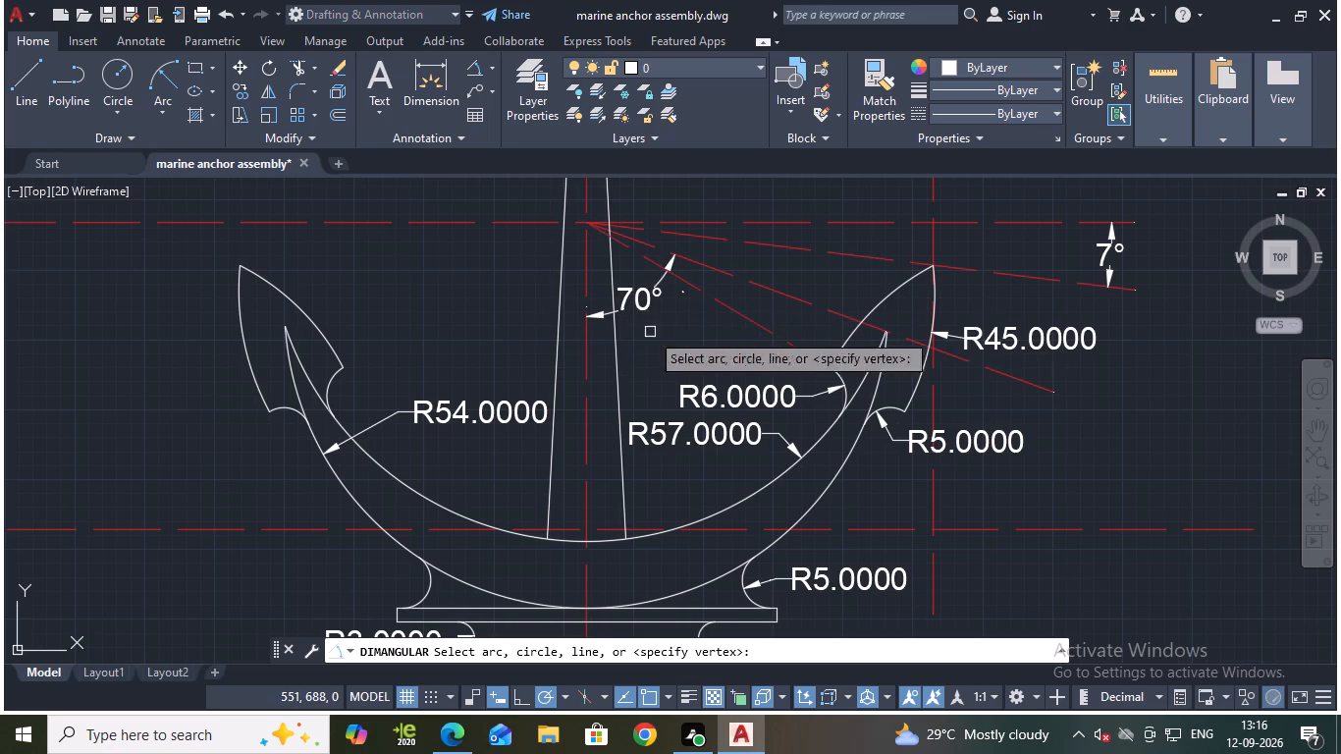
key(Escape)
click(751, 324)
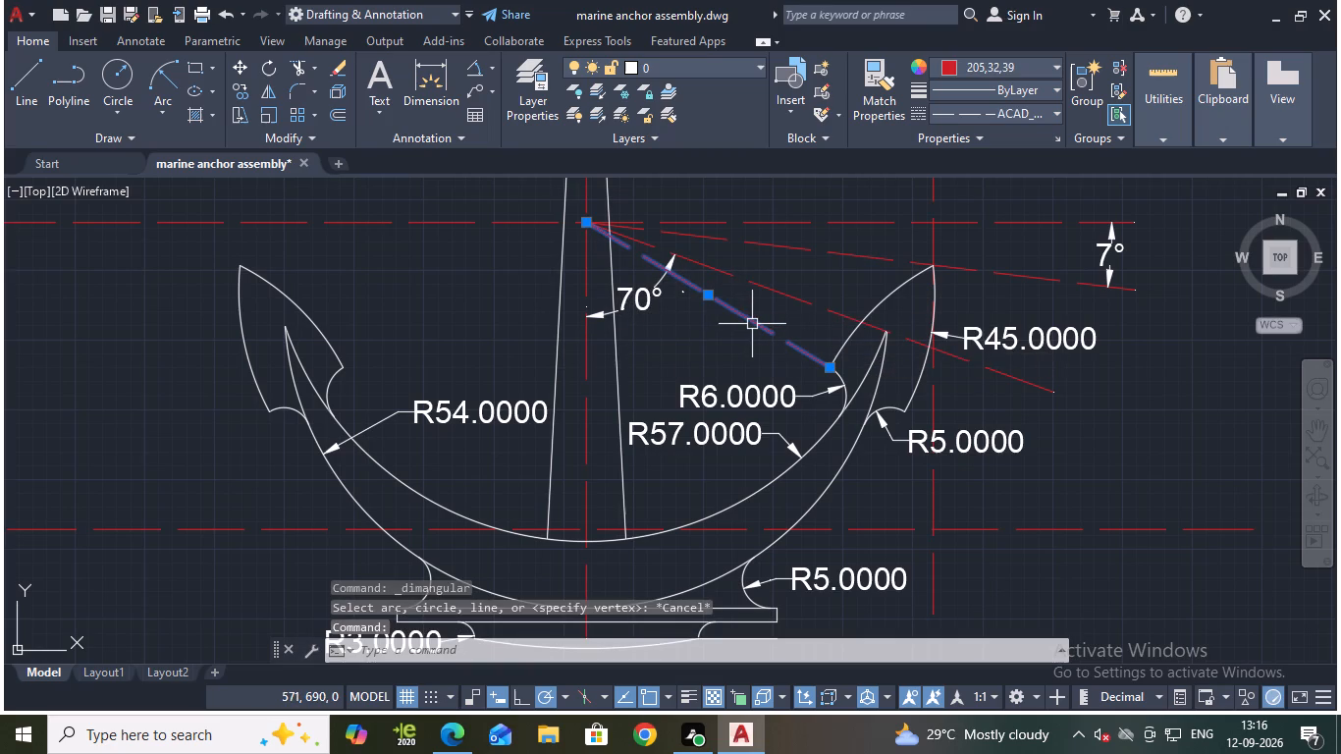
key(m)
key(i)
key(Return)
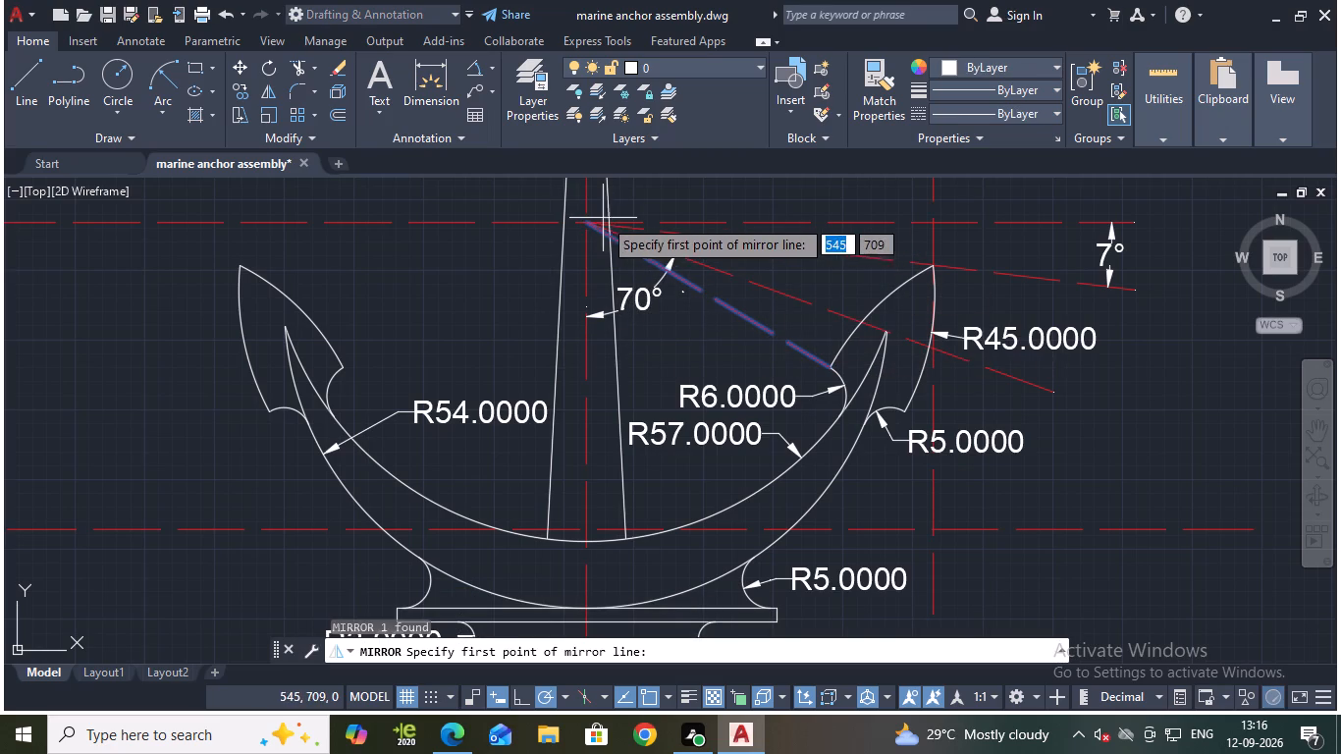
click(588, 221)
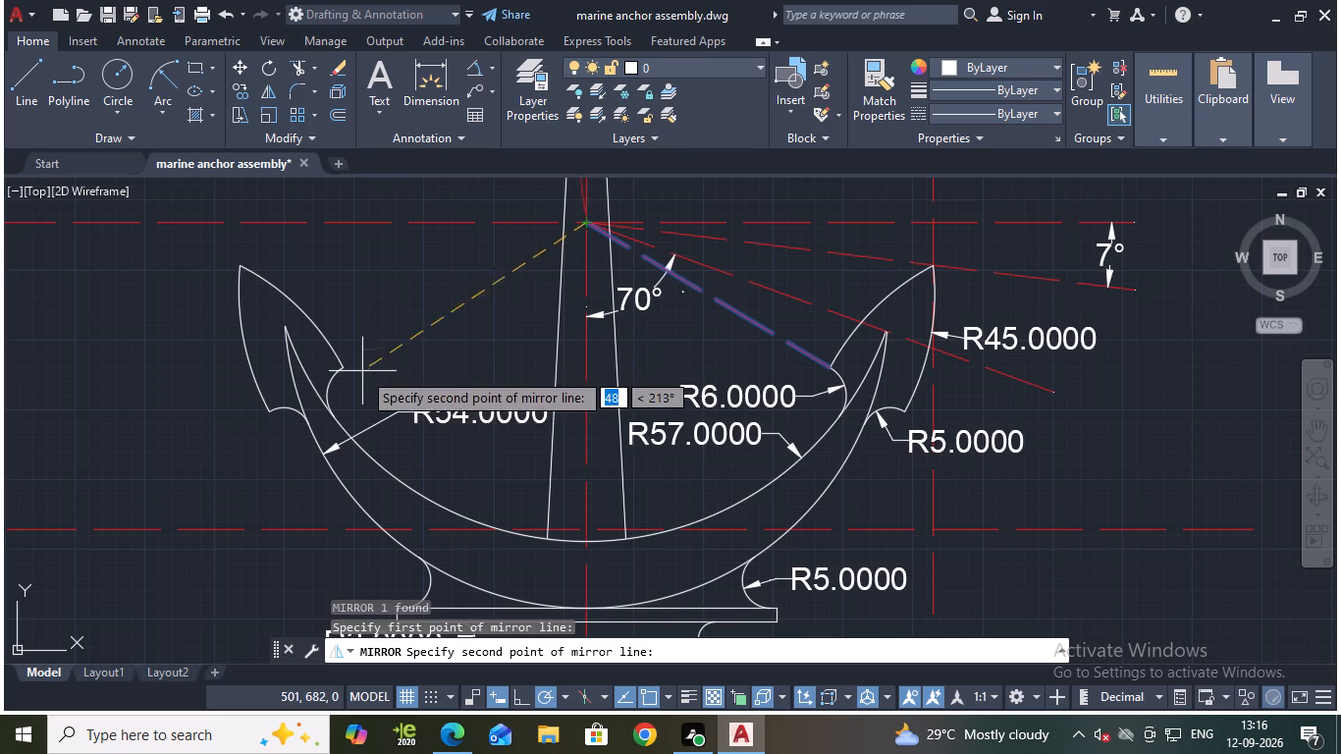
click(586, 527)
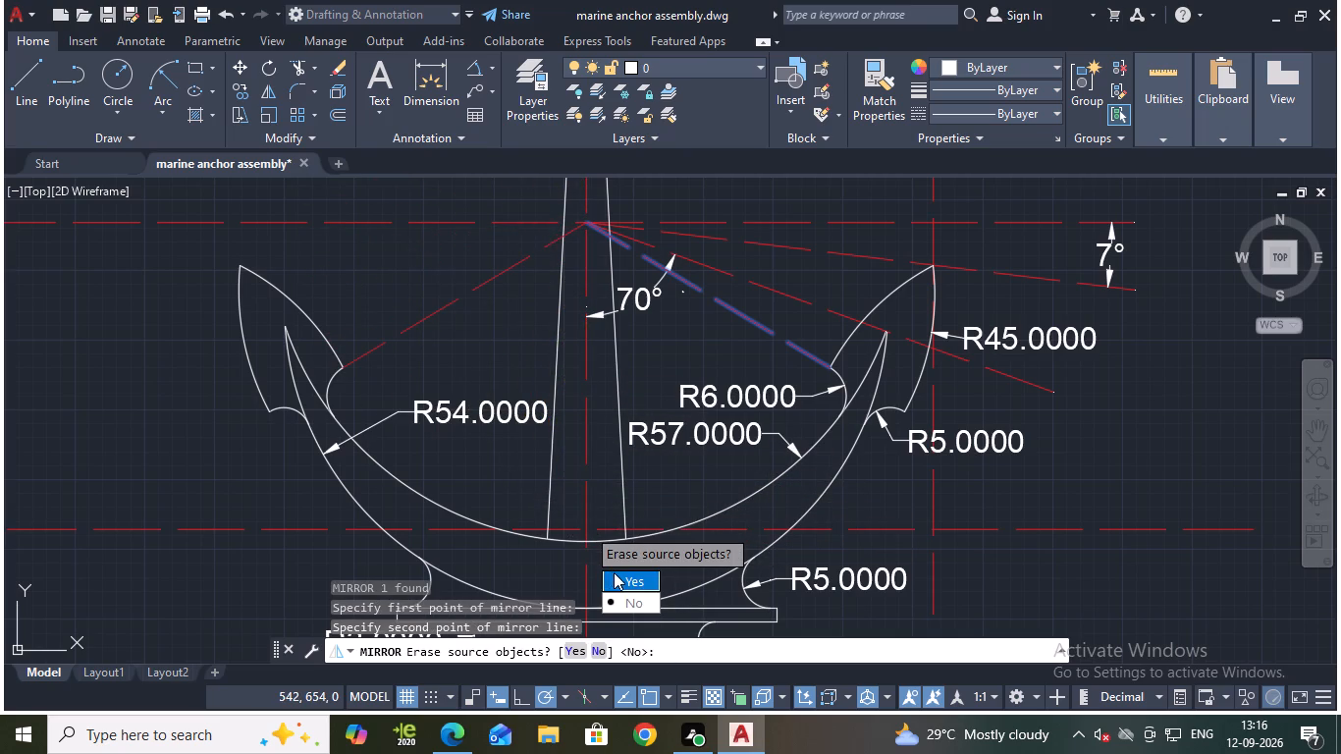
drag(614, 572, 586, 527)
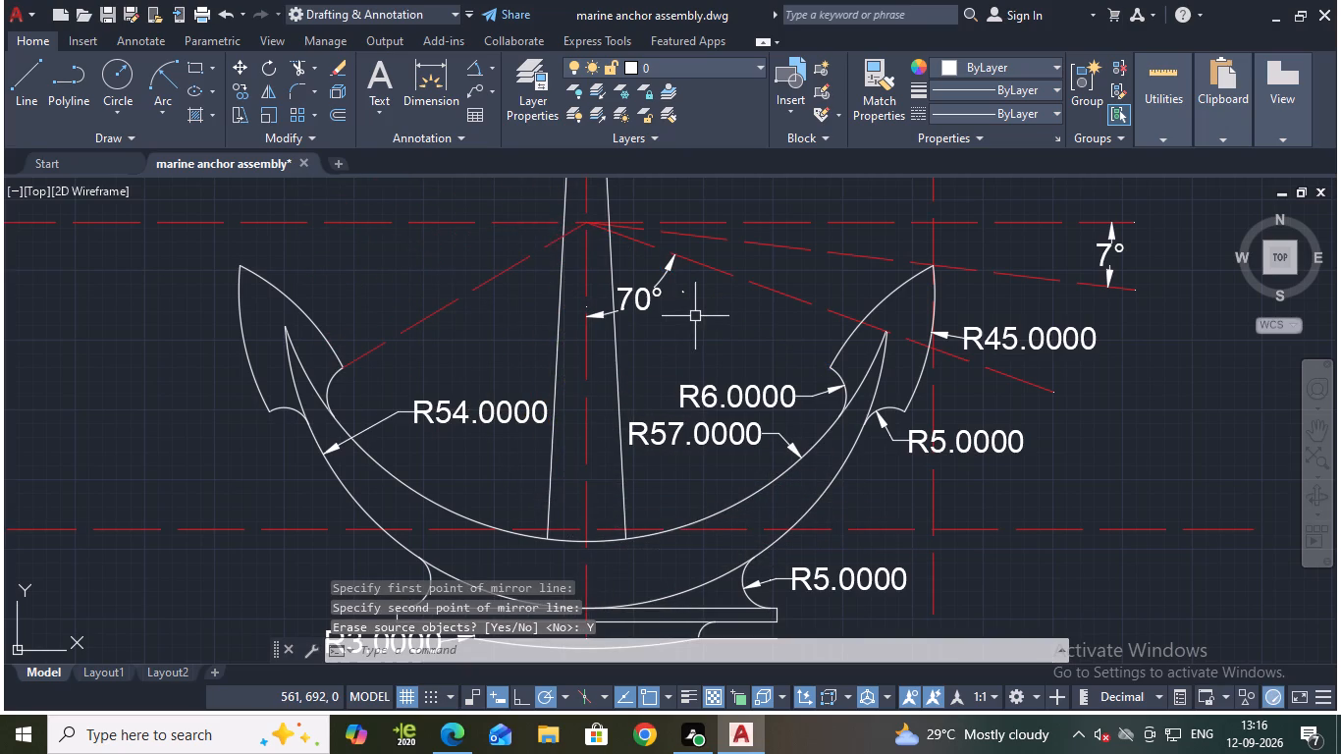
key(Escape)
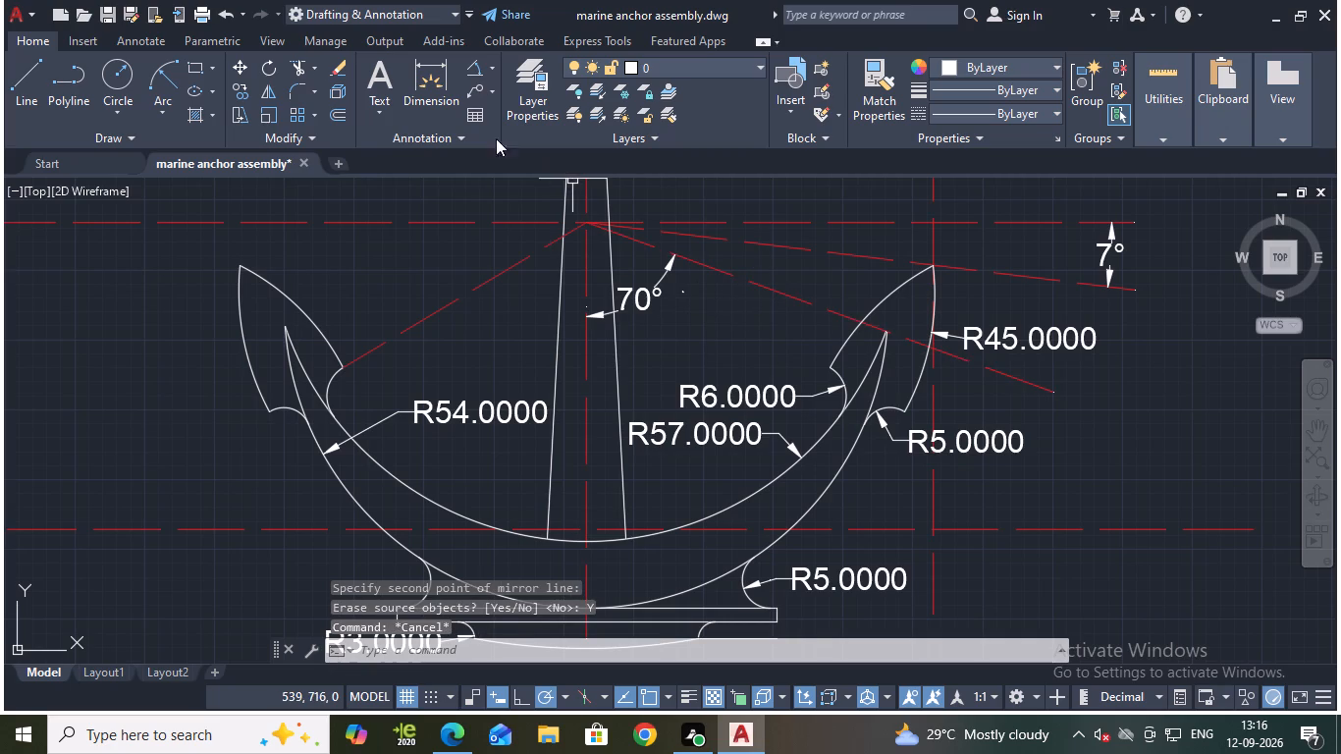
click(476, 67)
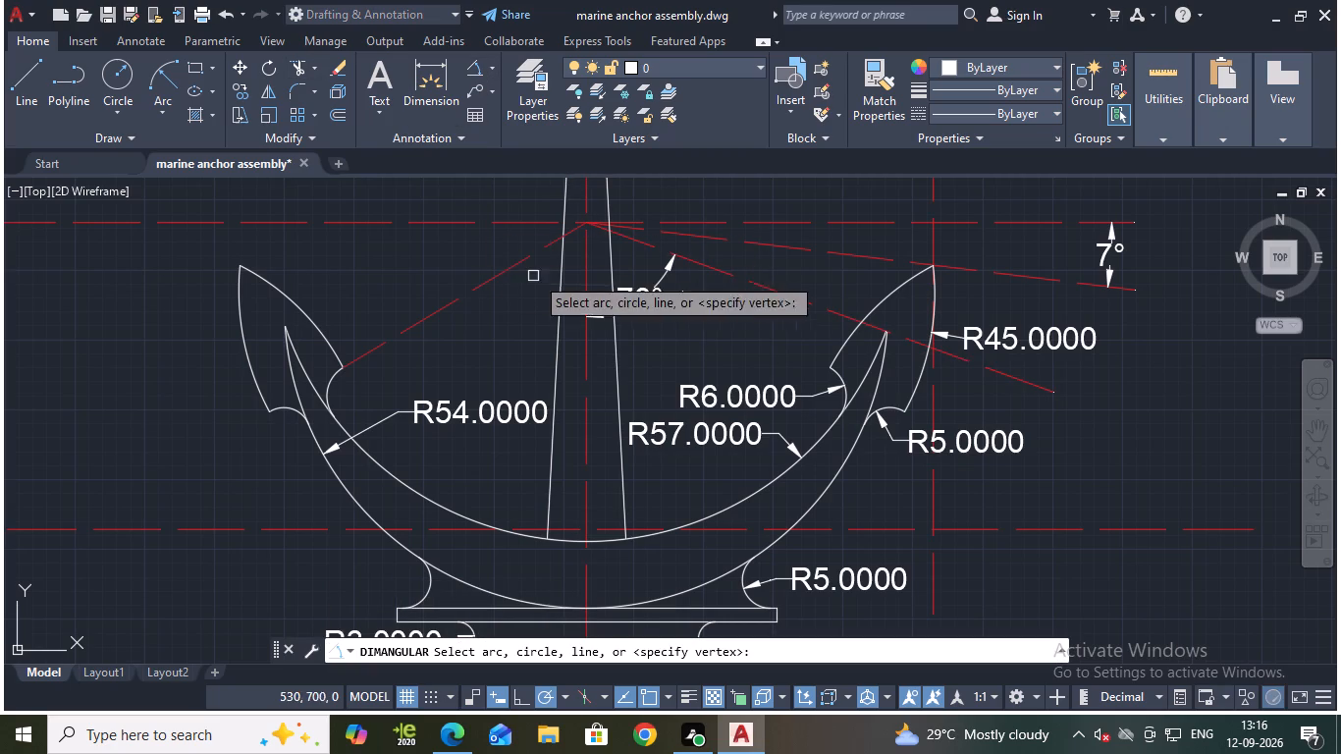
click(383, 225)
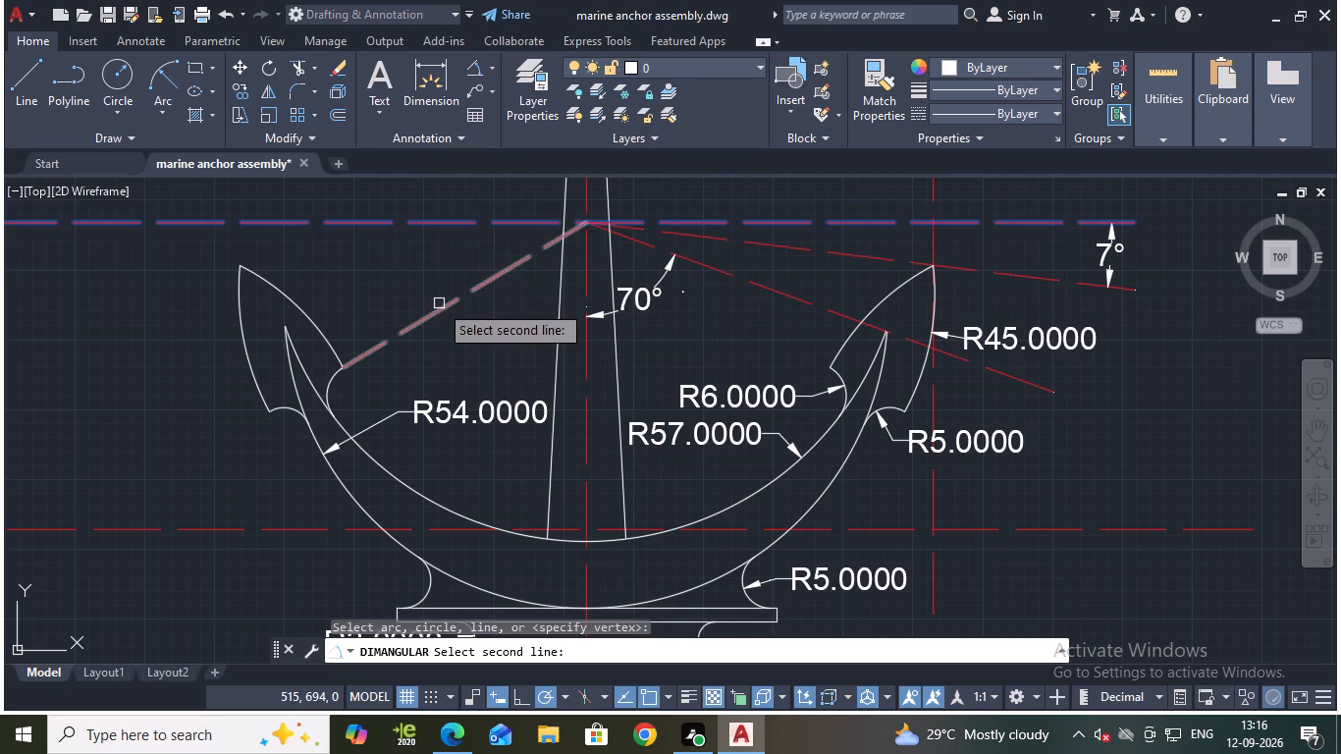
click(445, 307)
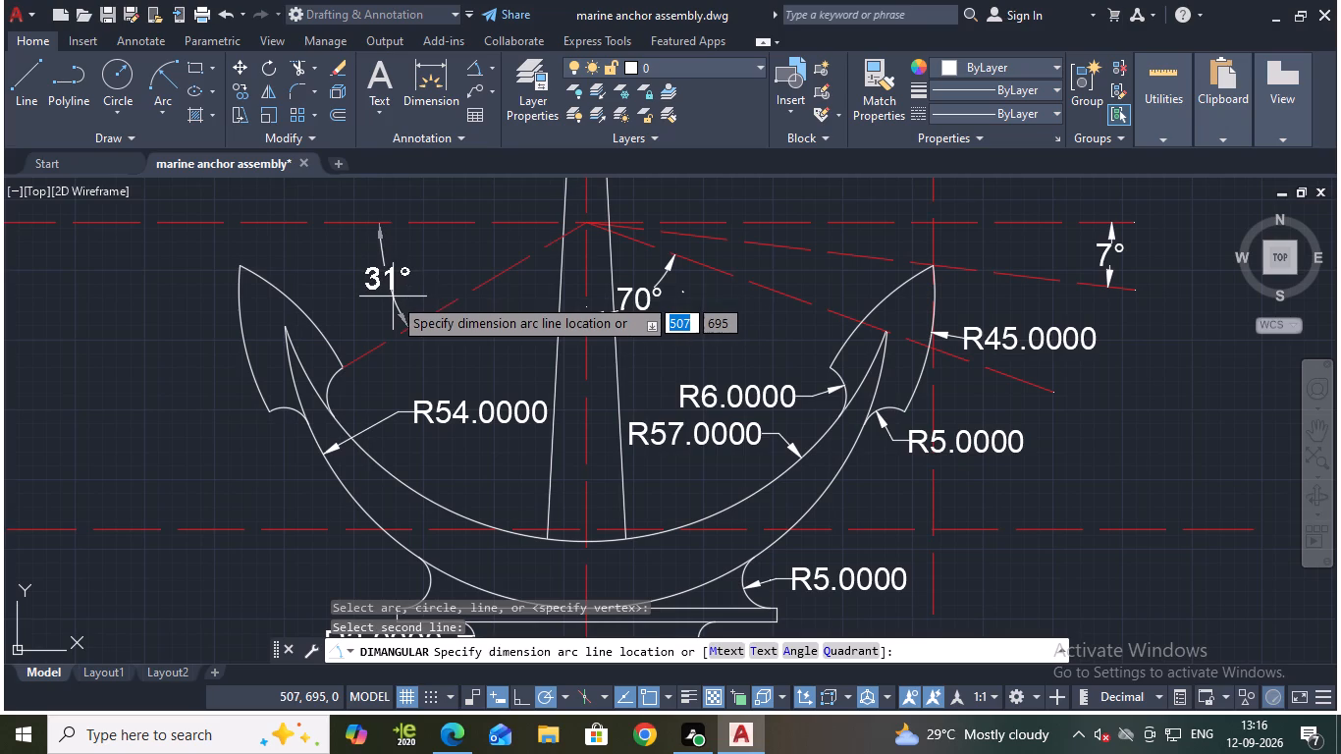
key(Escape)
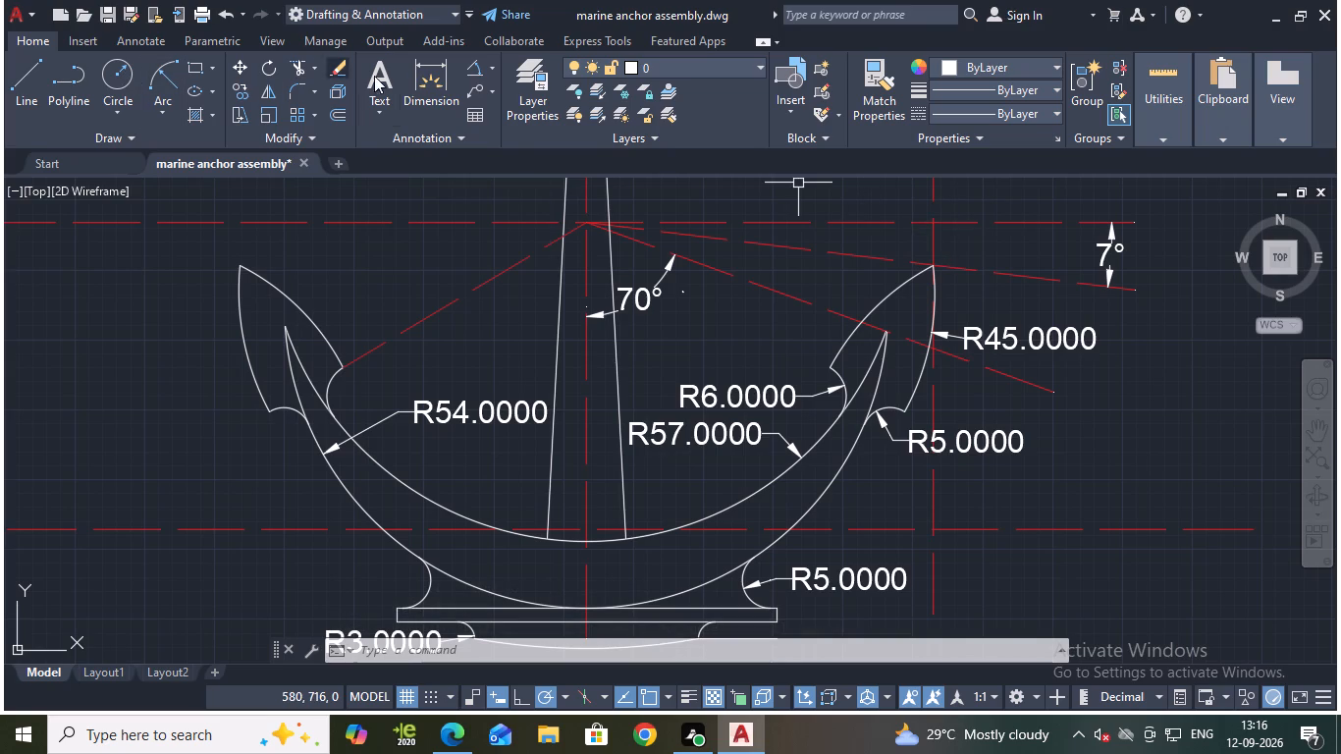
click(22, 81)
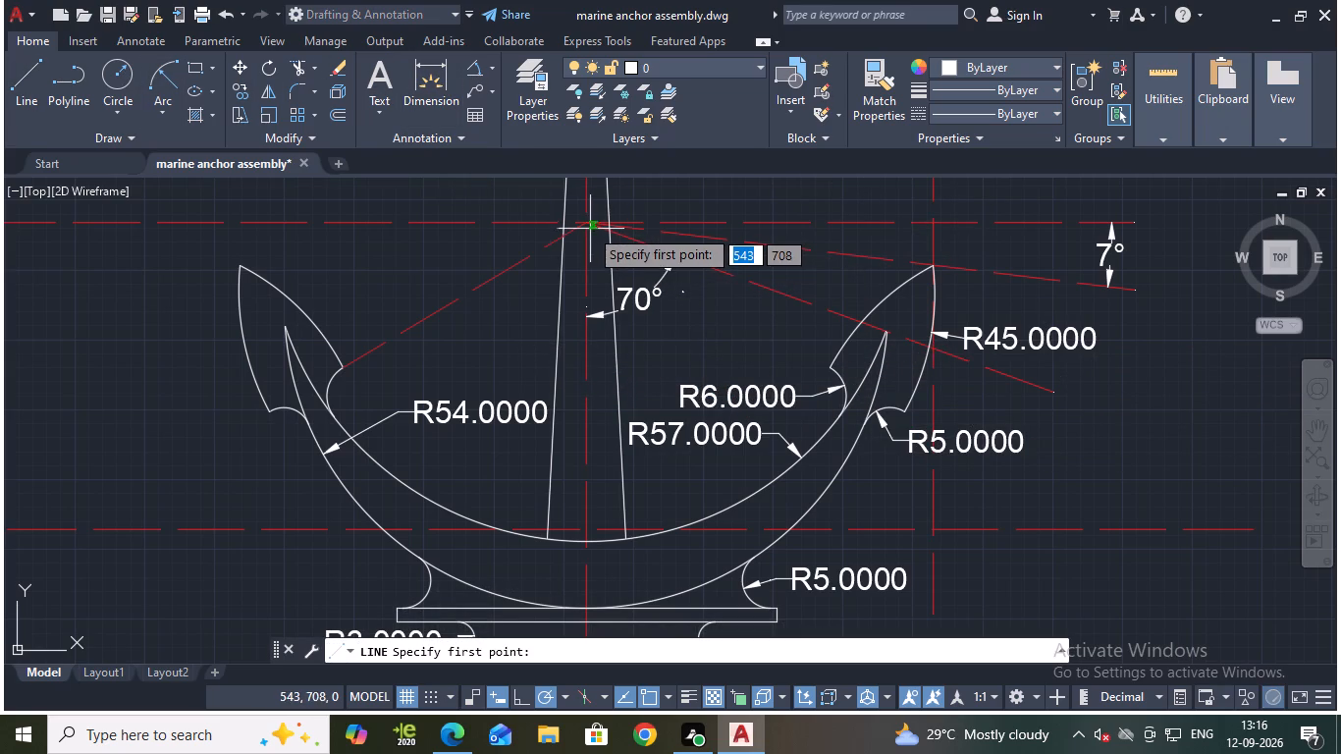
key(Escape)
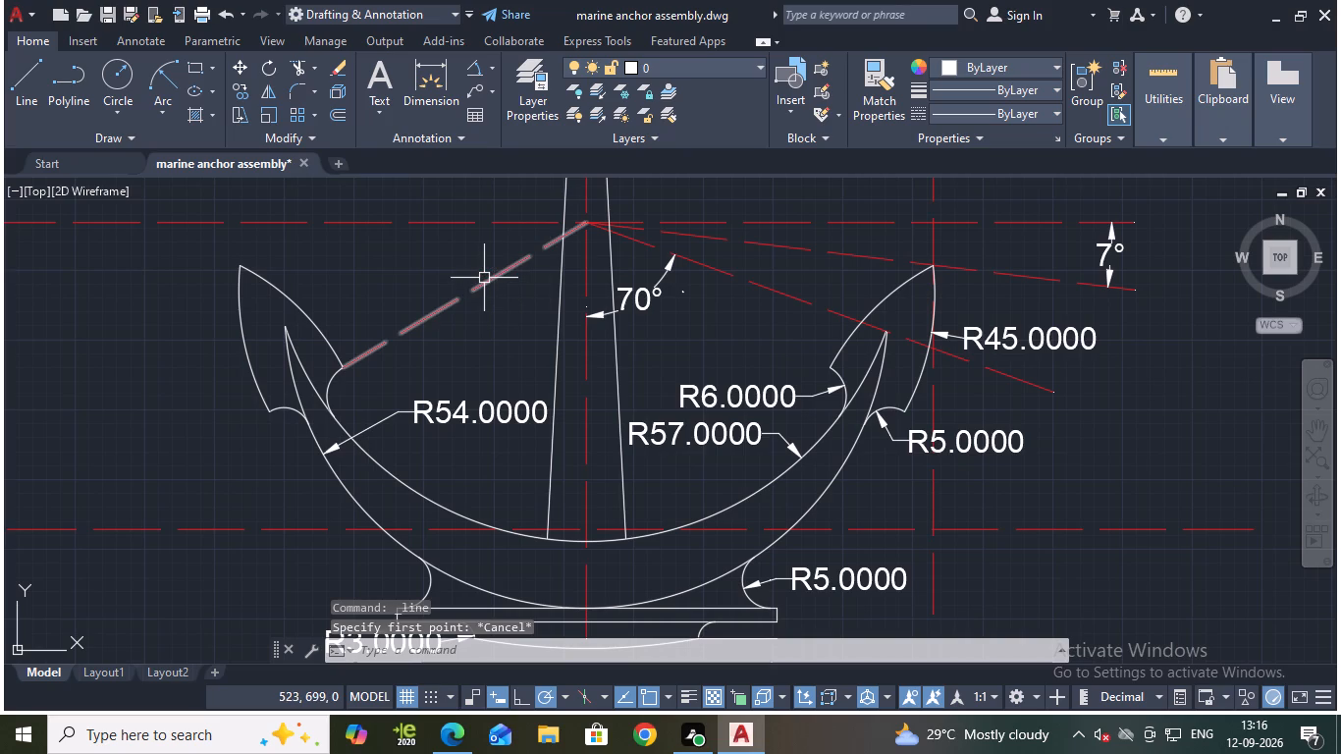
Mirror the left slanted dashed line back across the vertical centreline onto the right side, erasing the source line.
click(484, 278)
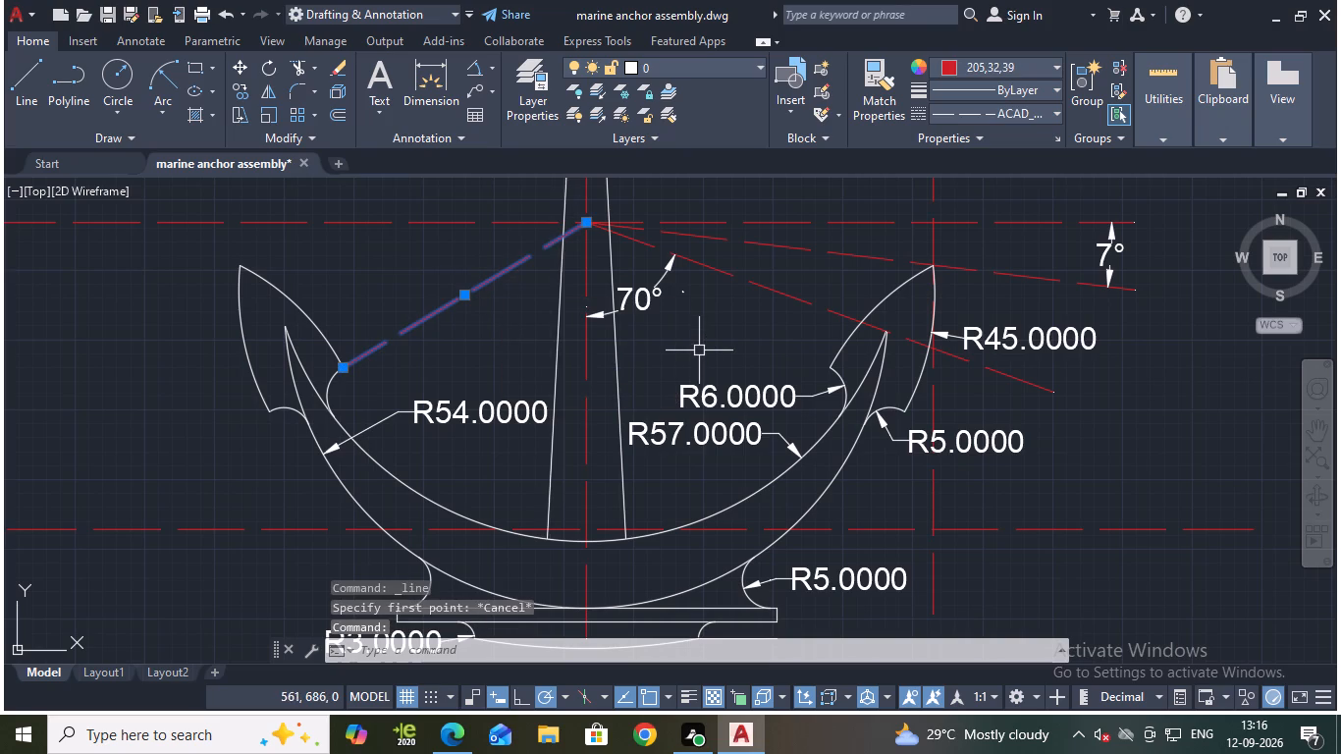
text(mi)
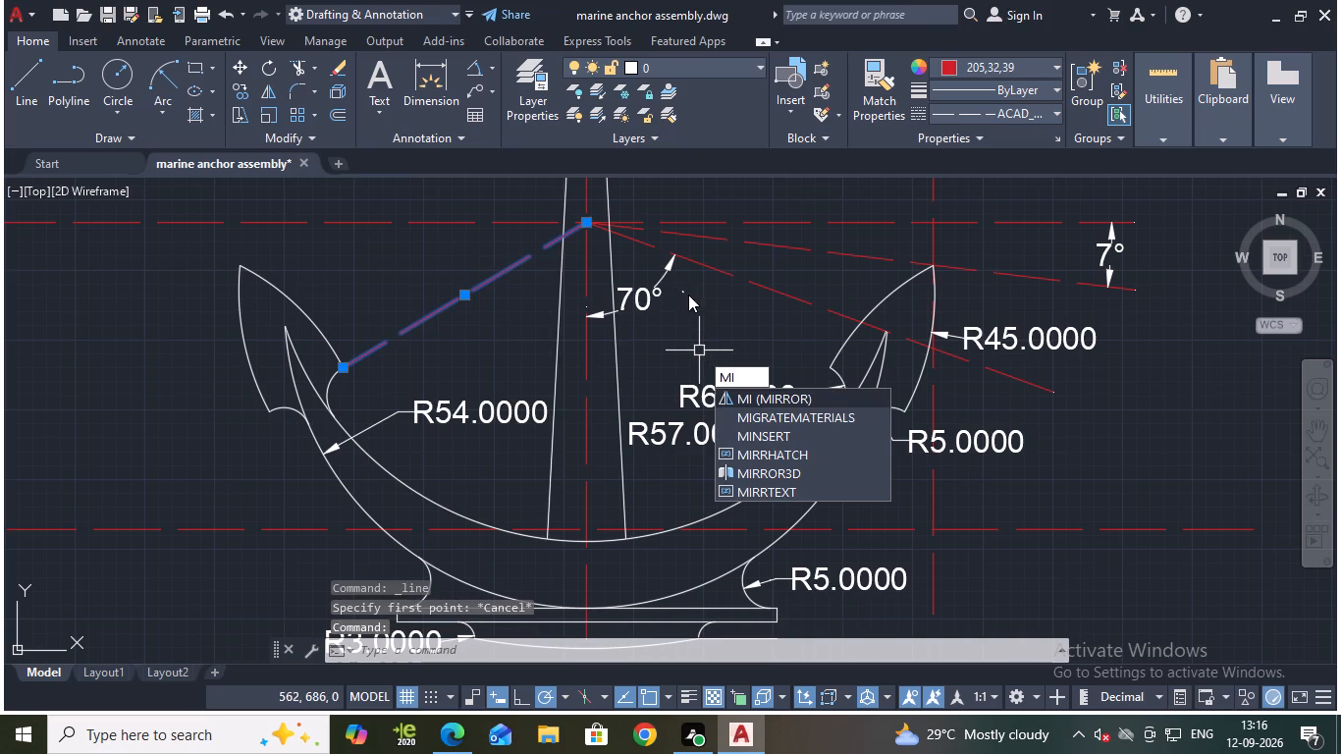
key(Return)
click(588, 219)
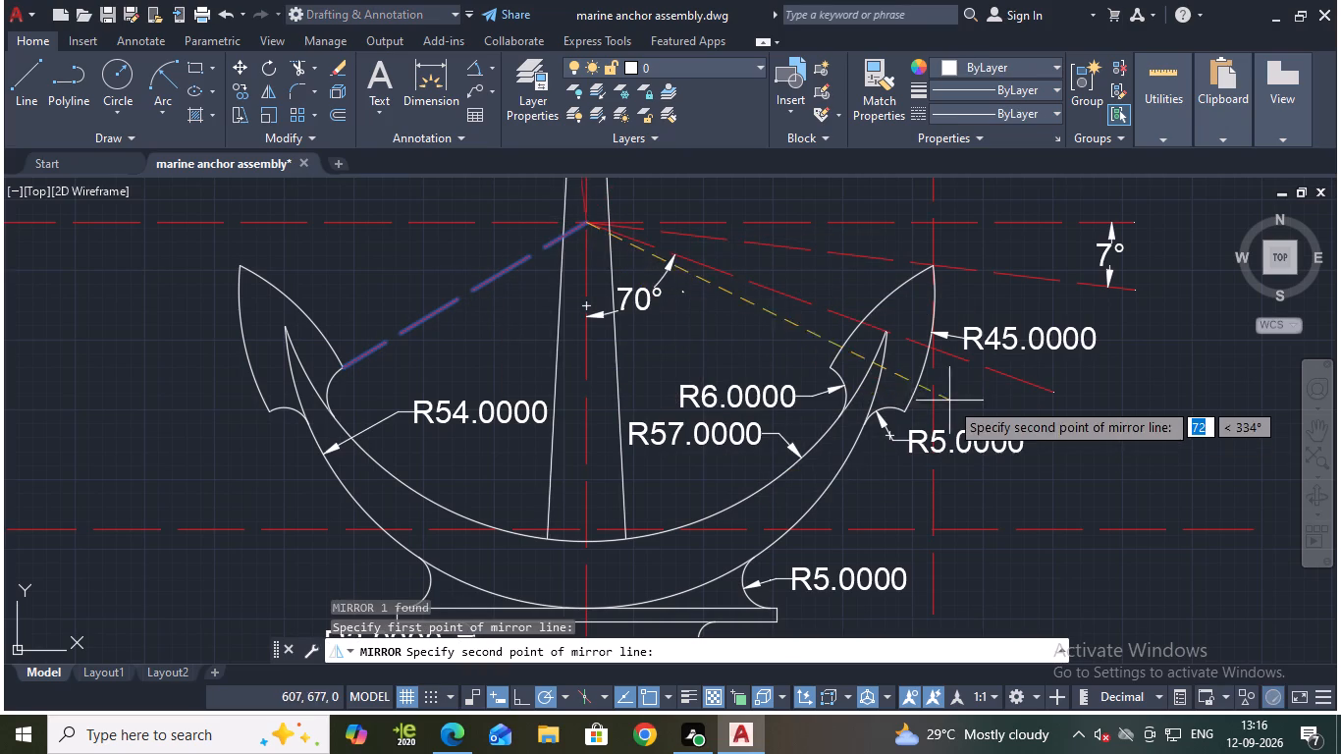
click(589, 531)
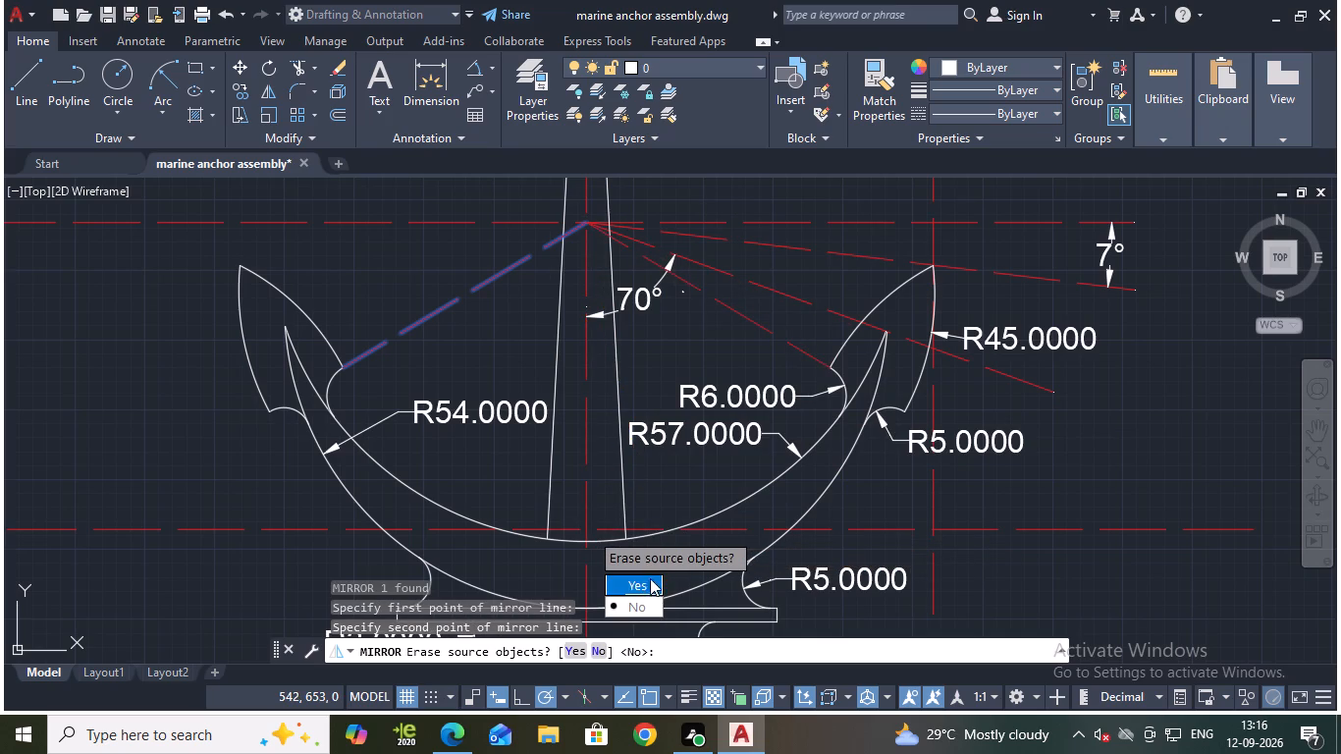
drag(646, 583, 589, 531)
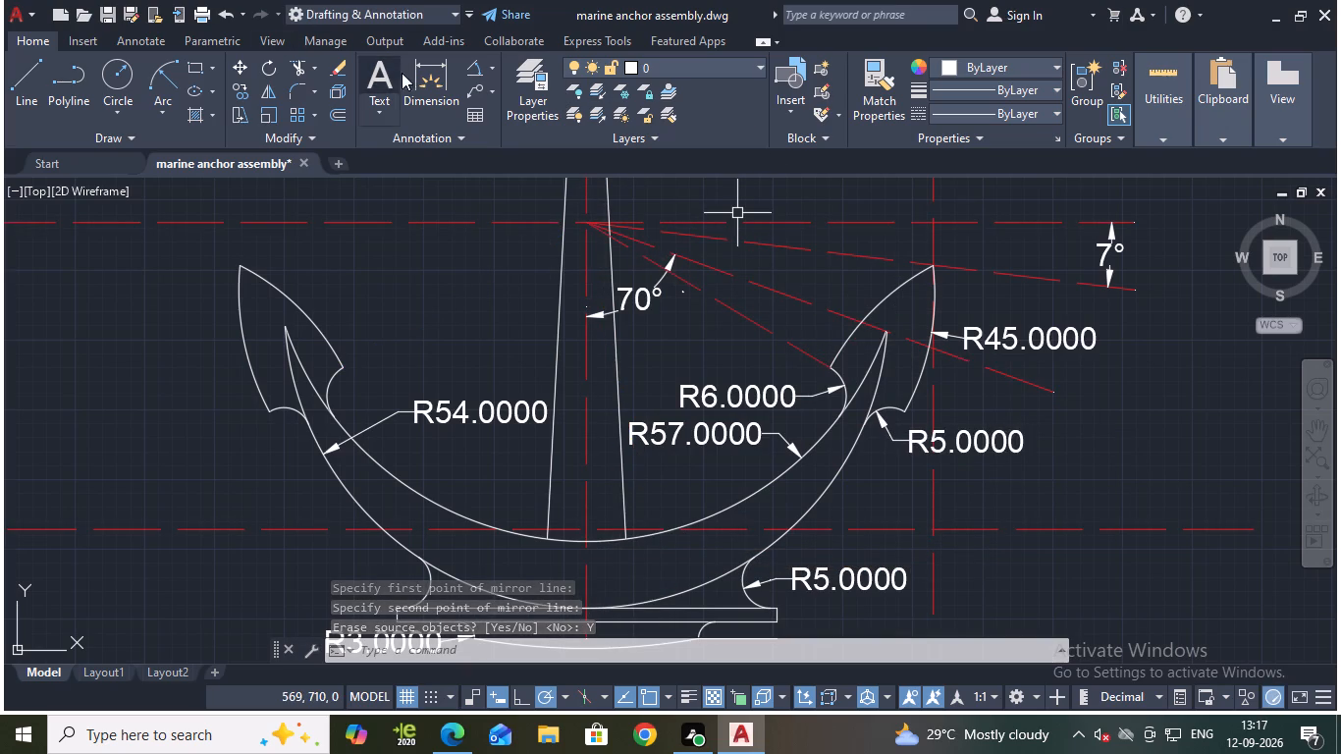
Add an angular dimension between the dashed line to the right barb corner and the upper slanted reference line, placing it between them.
click(480, 65)
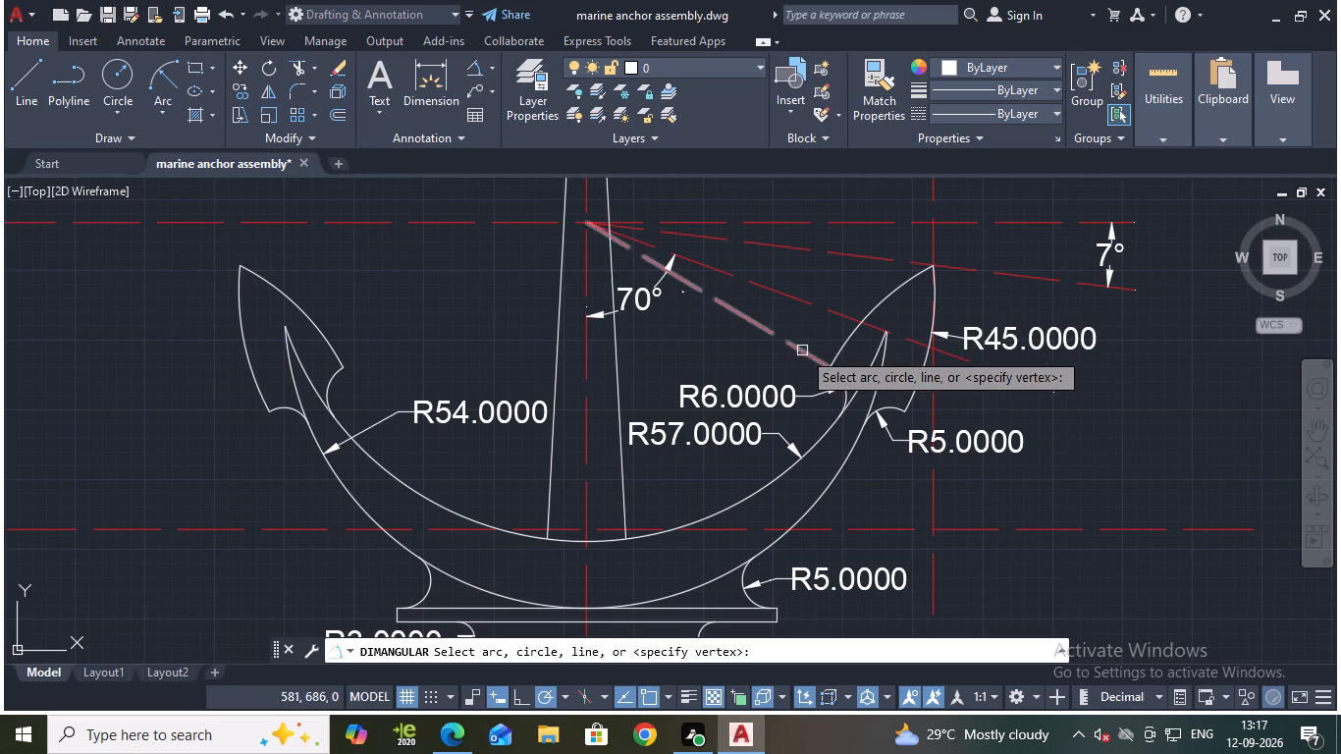
click(763, 329)
click(784, 250)
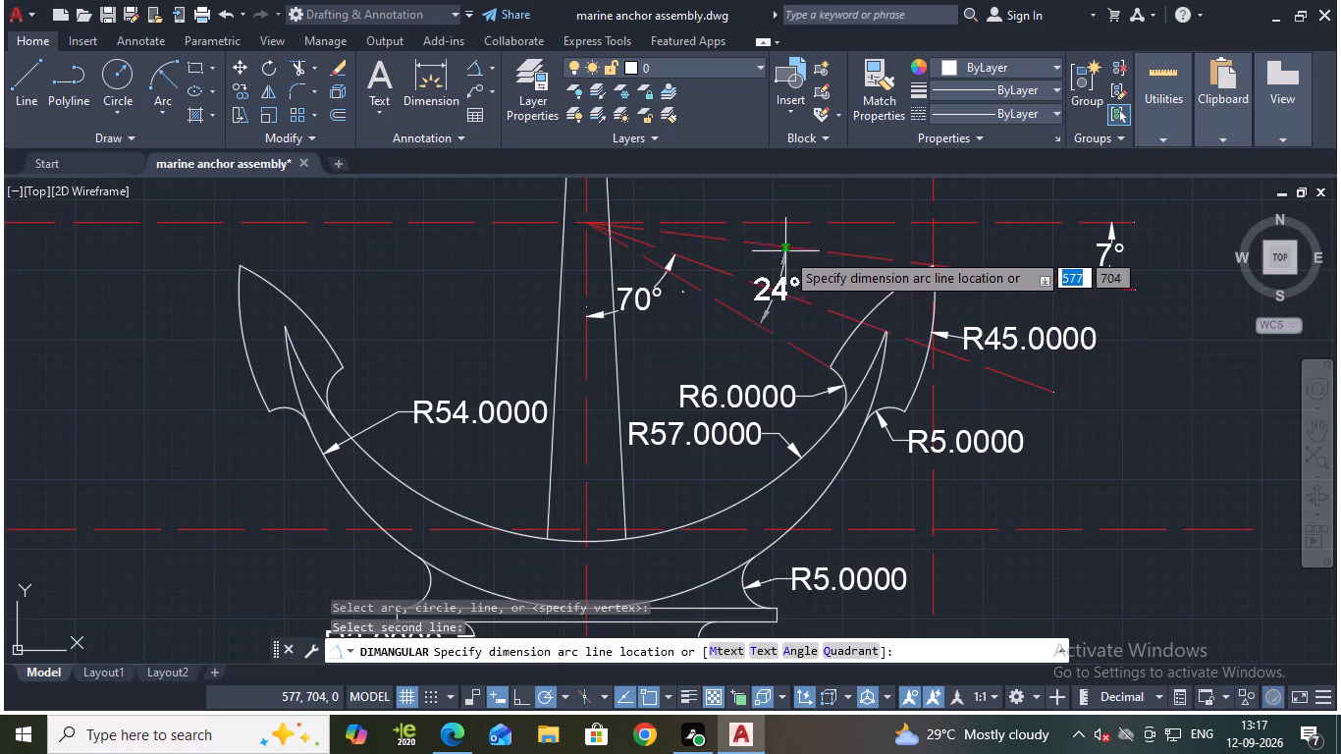
click(774, 272)
Add a horizontal linear dimension from the vertical centreline to the right vertical reference line, placed just above the upper horizontal reference line.
middle_drag(1153, 465, 1165, 440)
scroll(1124, 445, down, 1)
middle_drag(1124, 445, 1072, 475)
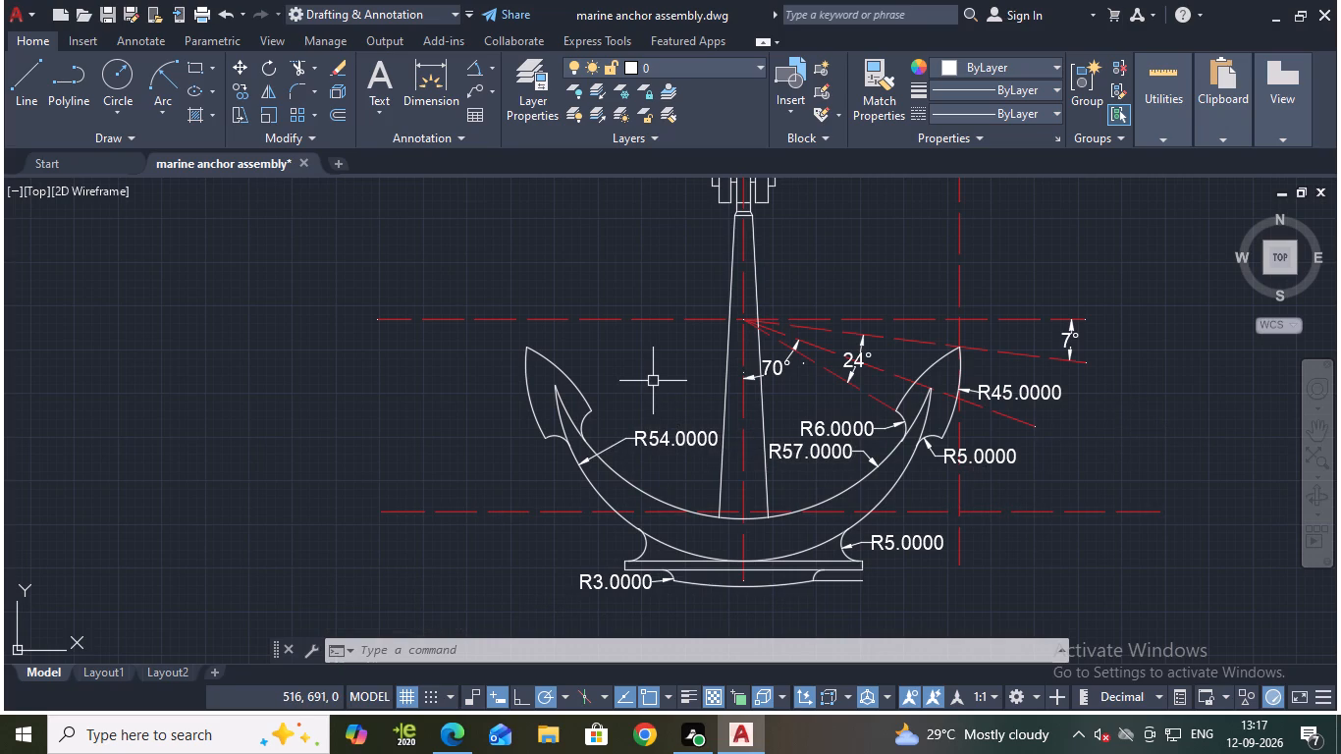
click(489, 65)
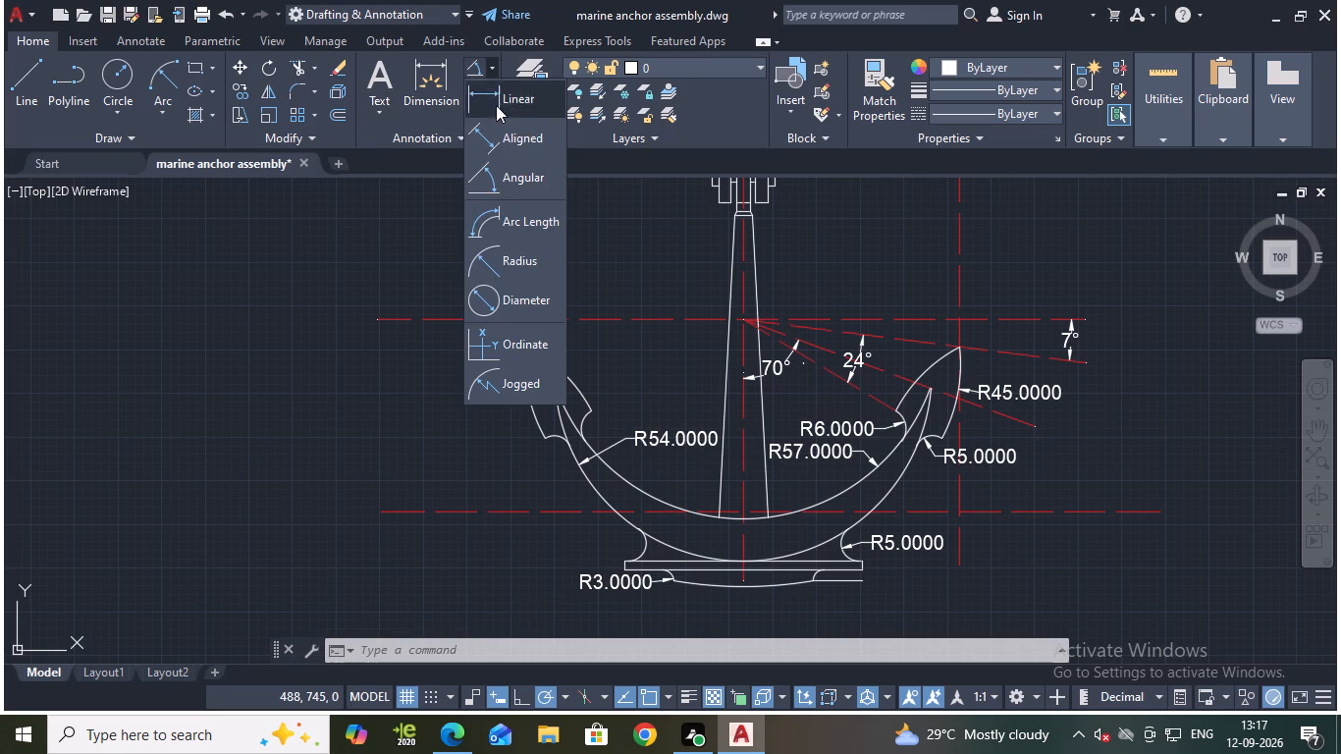
click(499, 98)
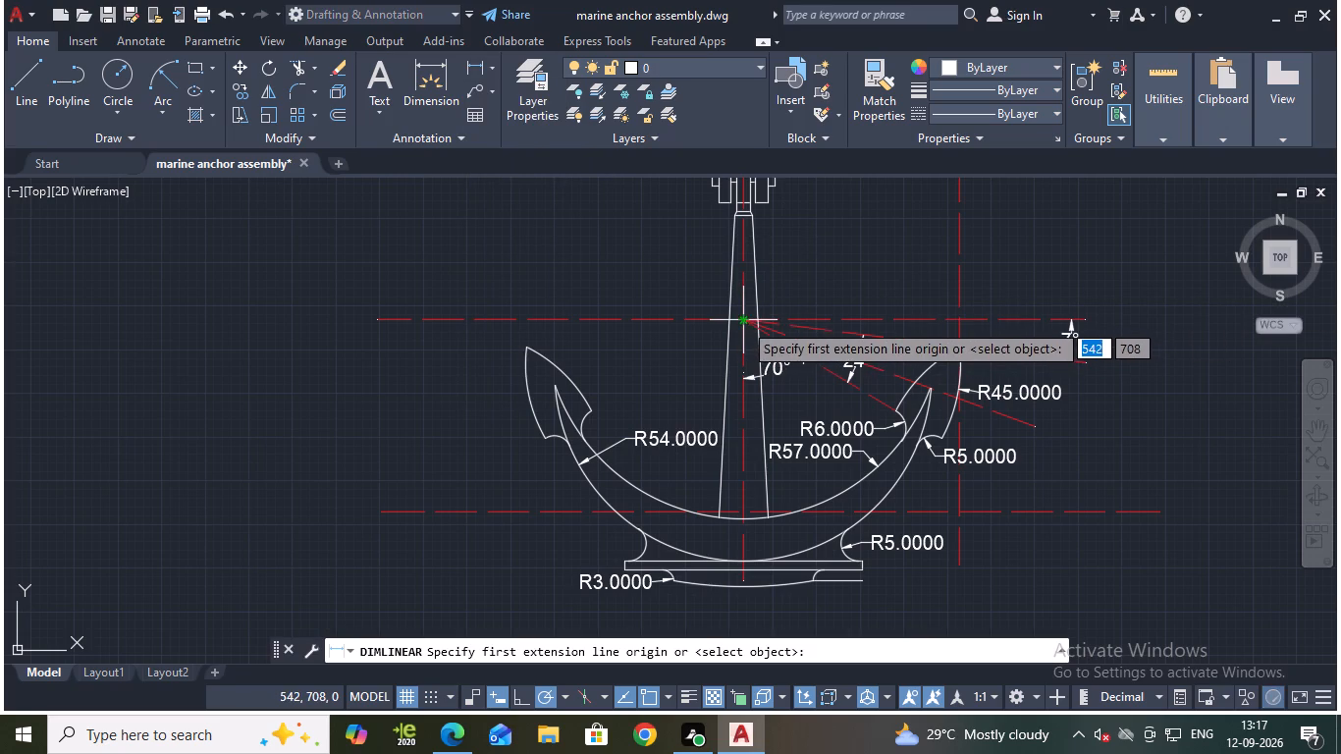
click(743, 320)
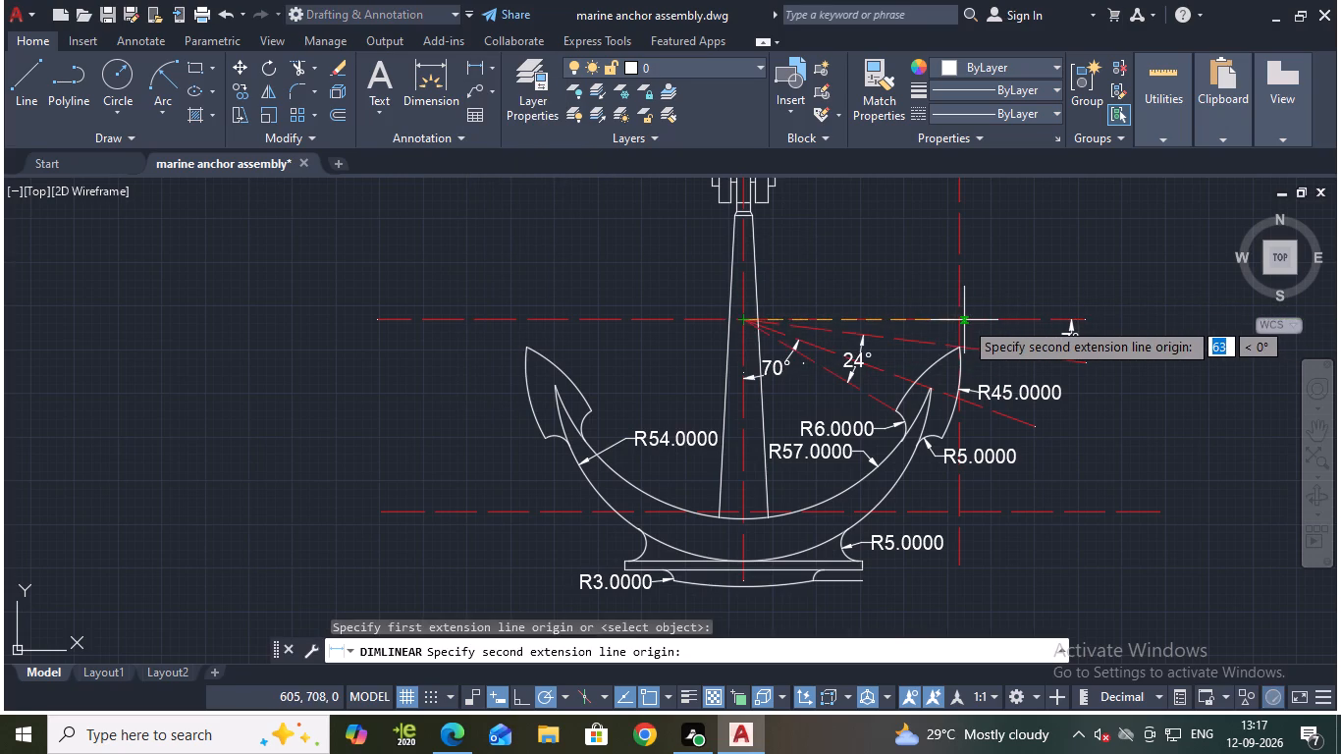
click(961, 320)
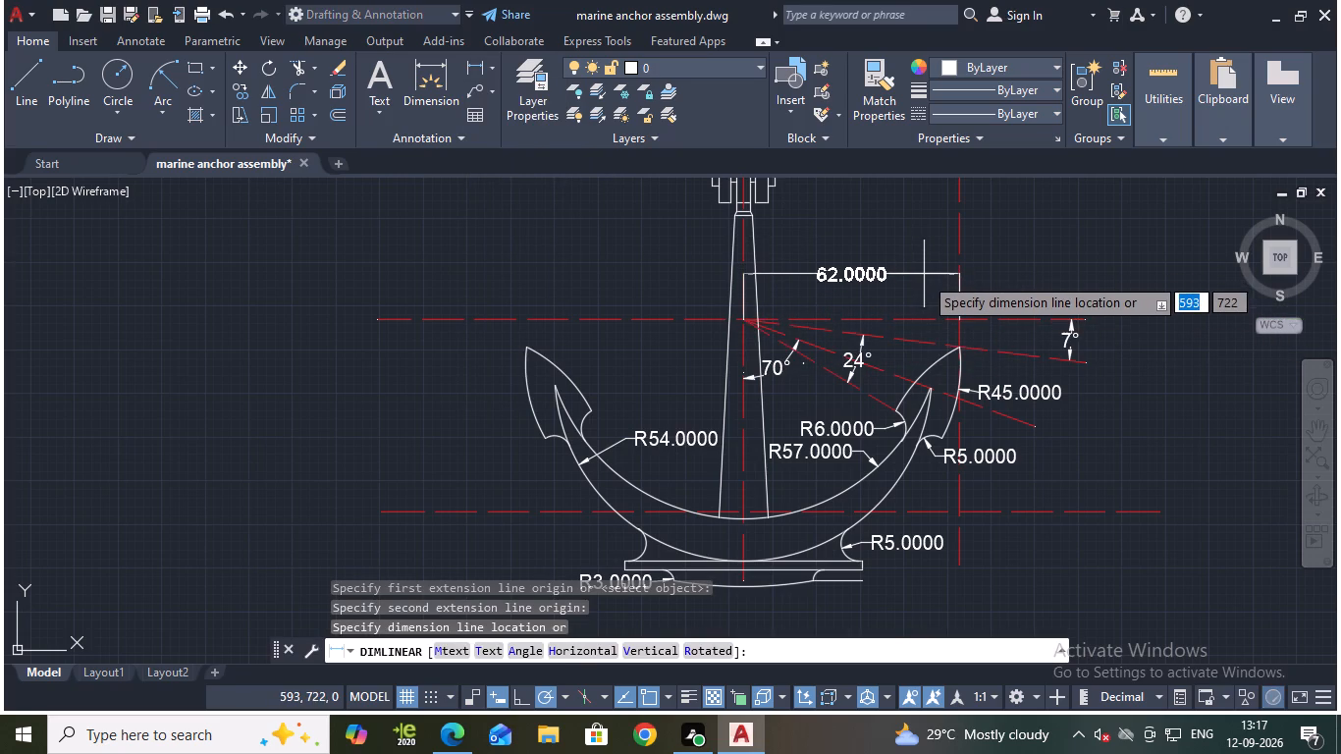
click(926, 289)
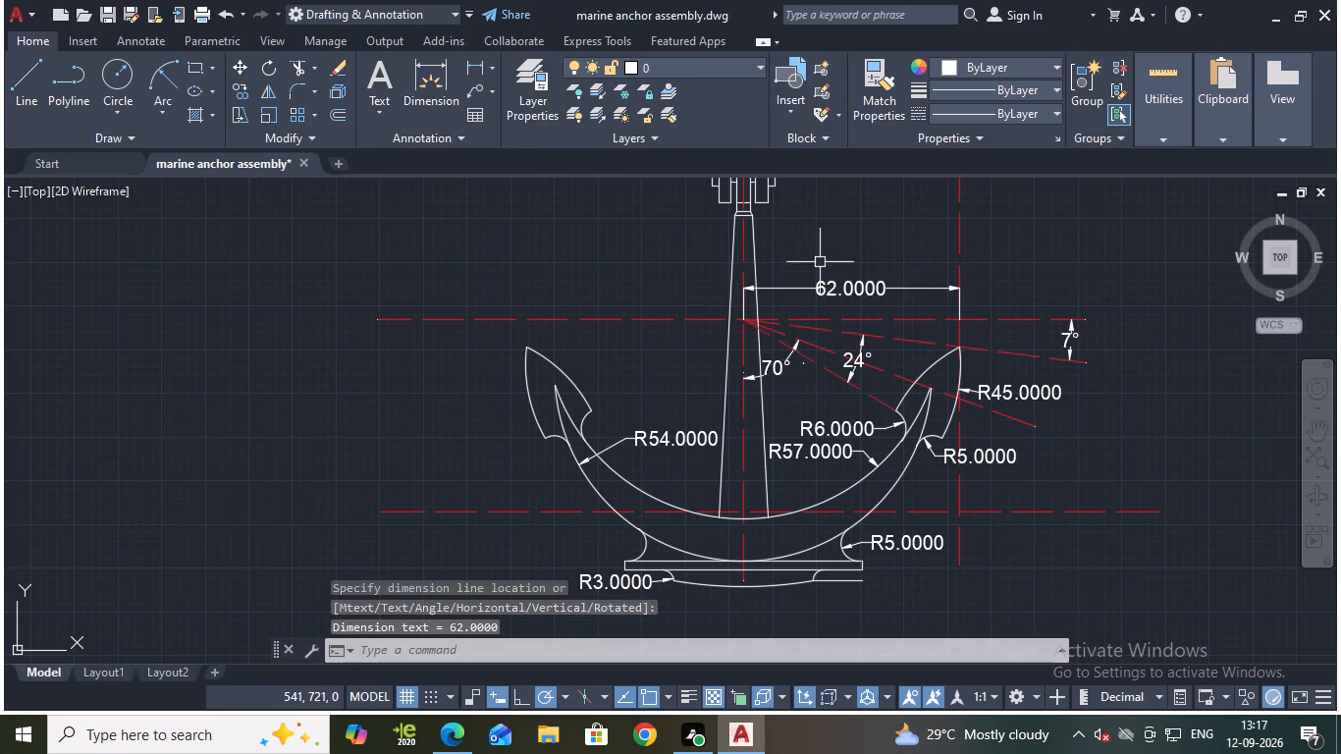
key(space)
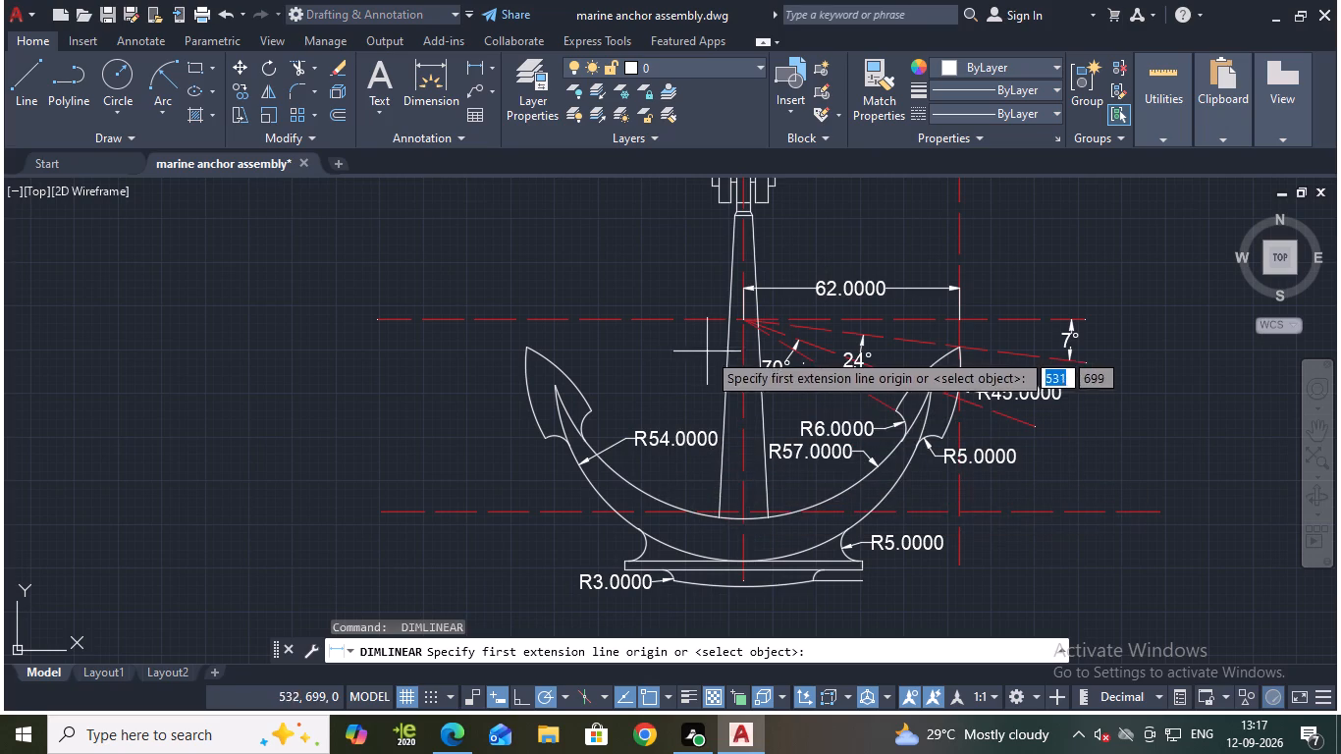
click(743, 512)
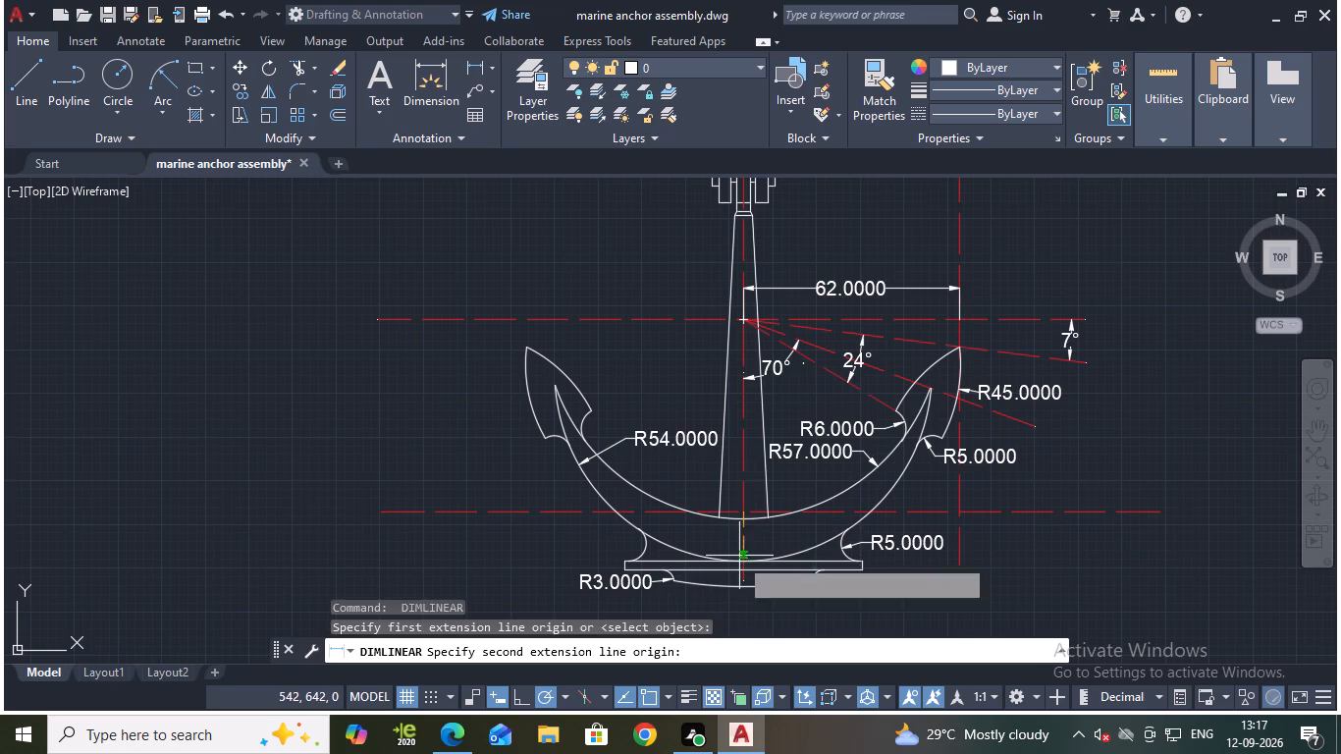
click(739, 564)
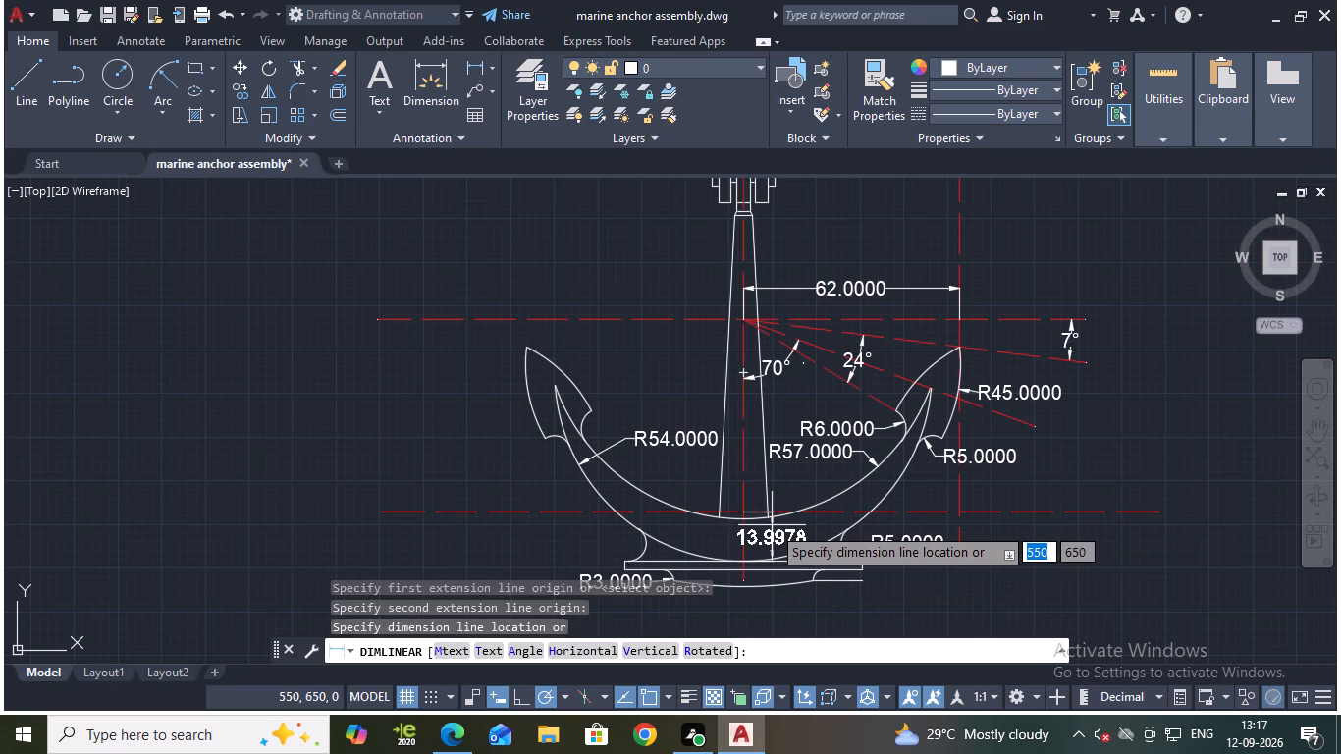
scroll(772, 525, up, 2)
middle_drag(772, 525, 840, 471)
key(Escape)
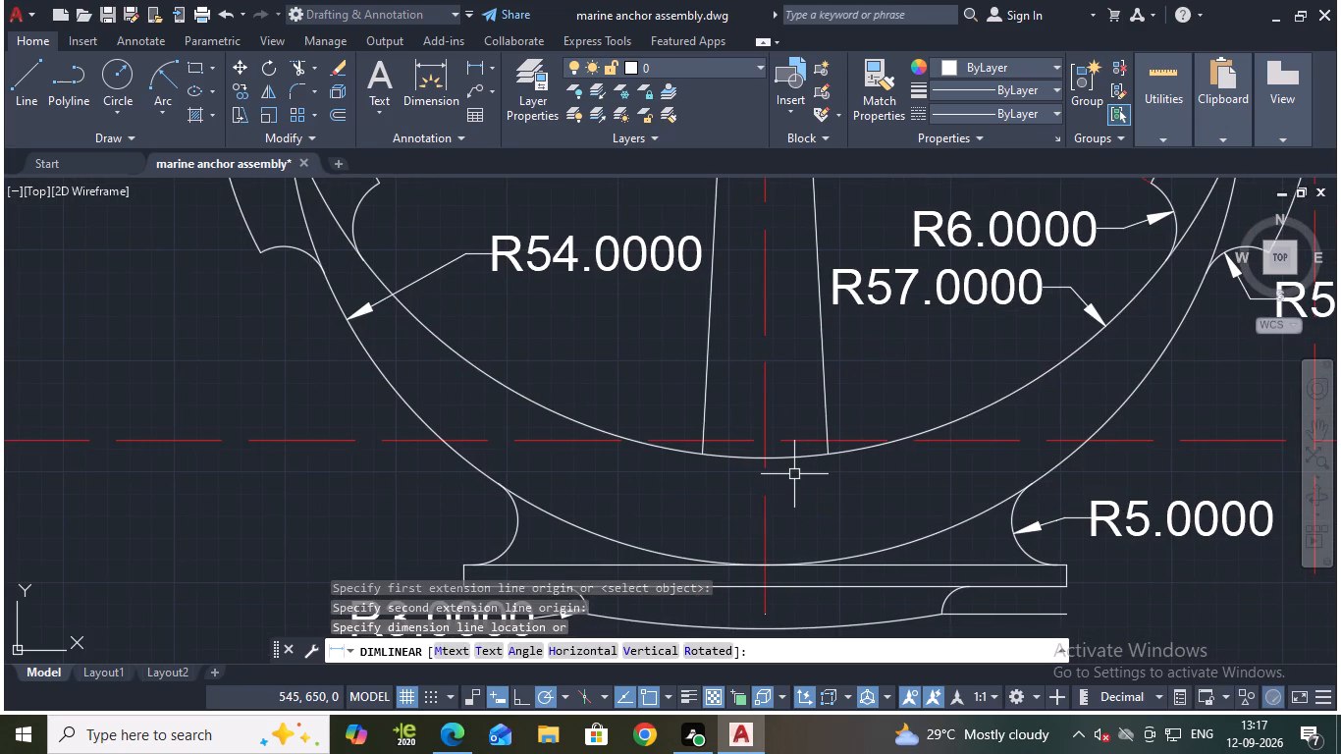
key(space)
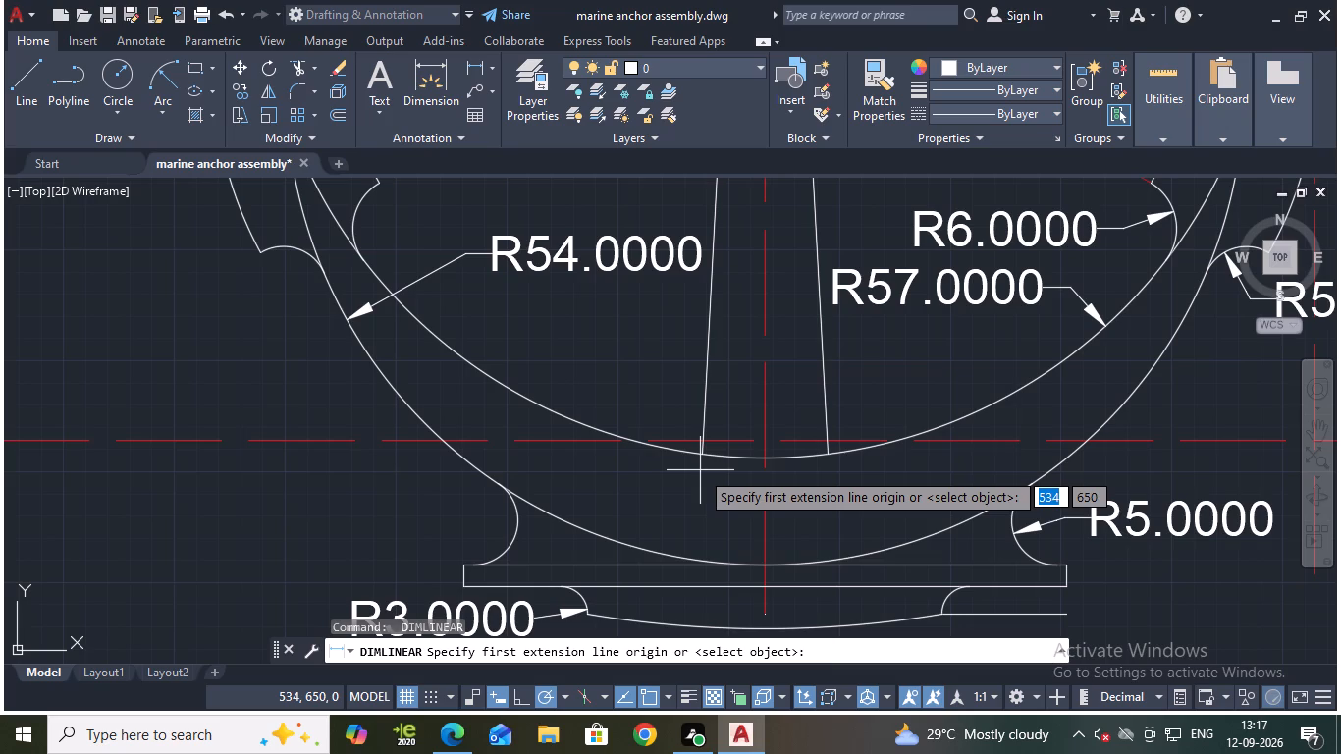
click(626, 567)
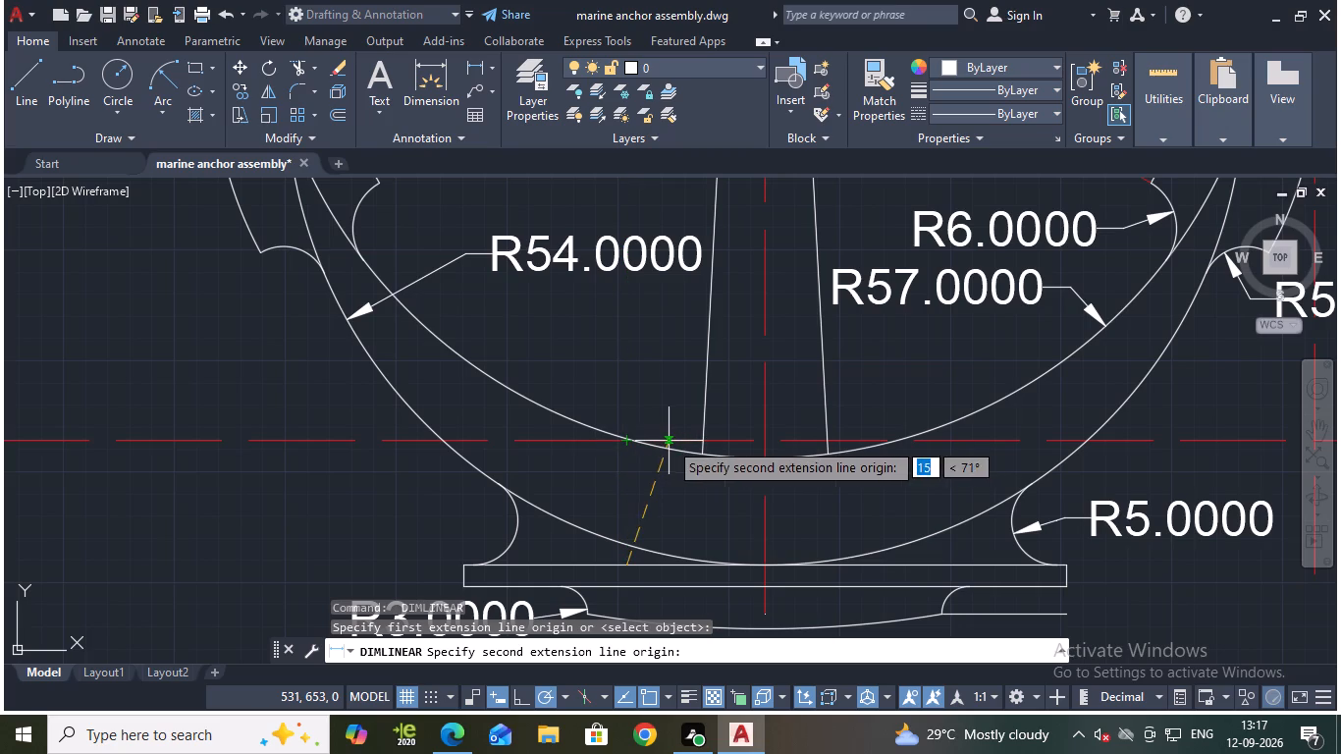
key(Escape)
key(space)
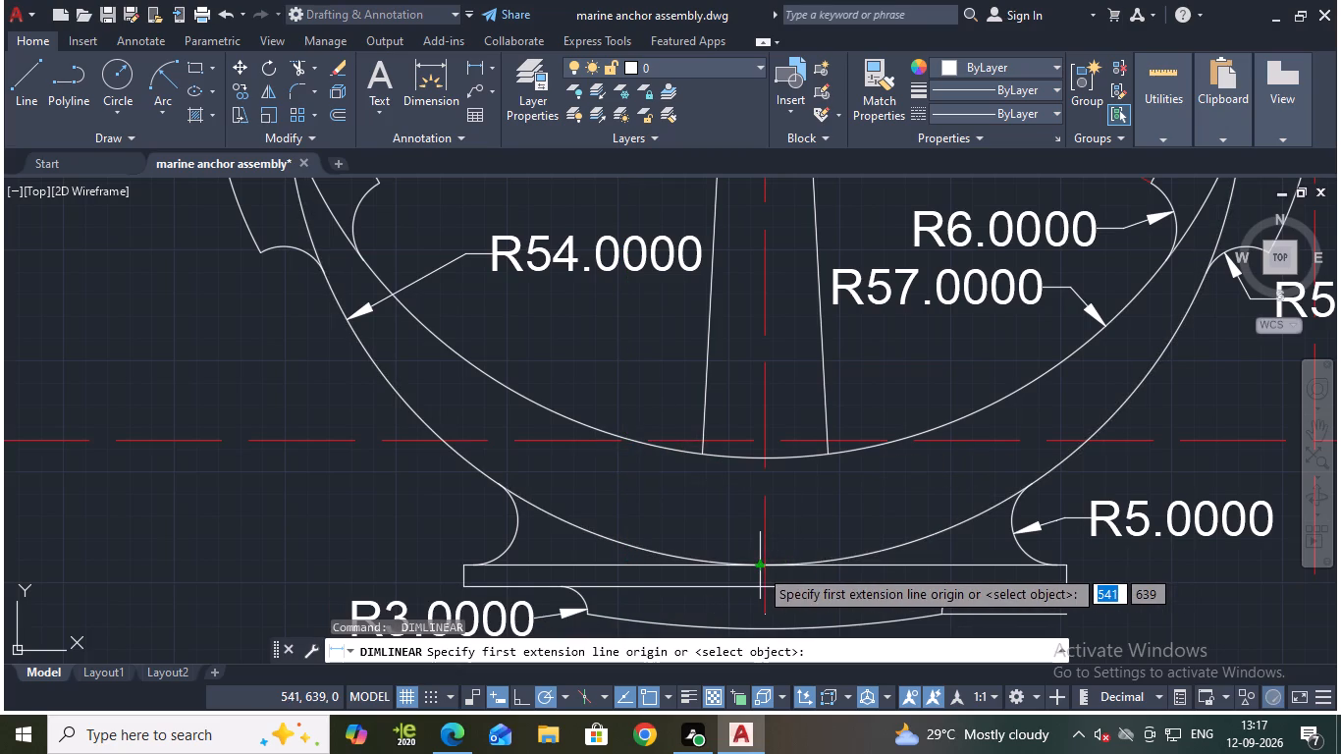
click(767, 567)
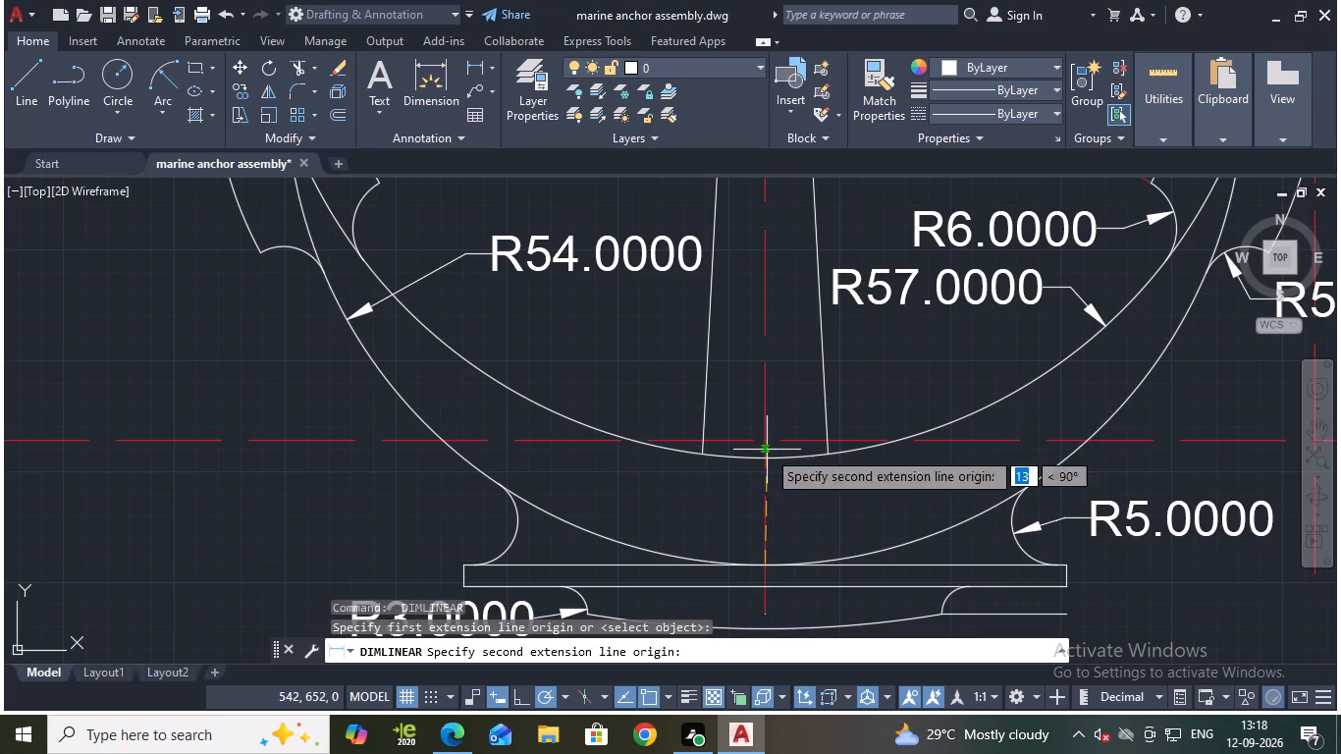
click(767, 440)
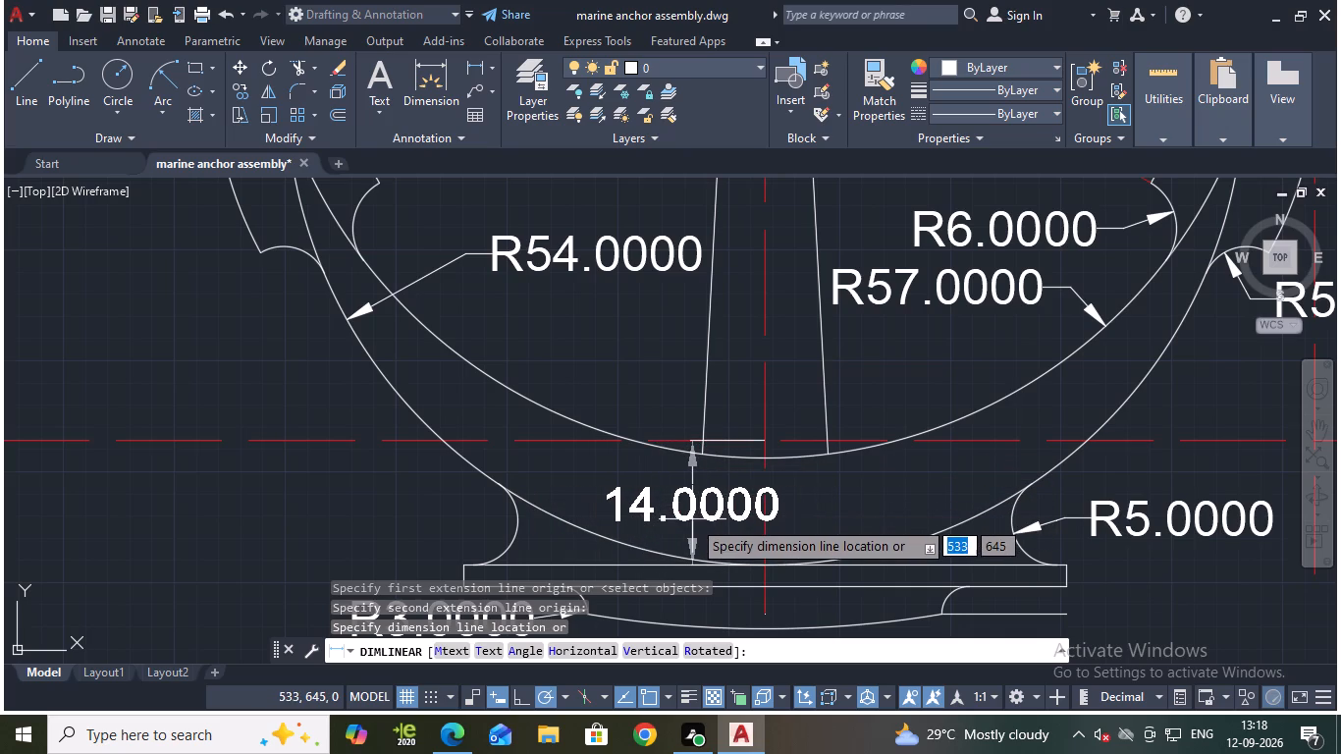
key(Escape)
Add a vertical linear dimension from the lower horizontal reference line to the base plate's top edge, placed left of the base.
middle_drag(640, 539, 677, 489)
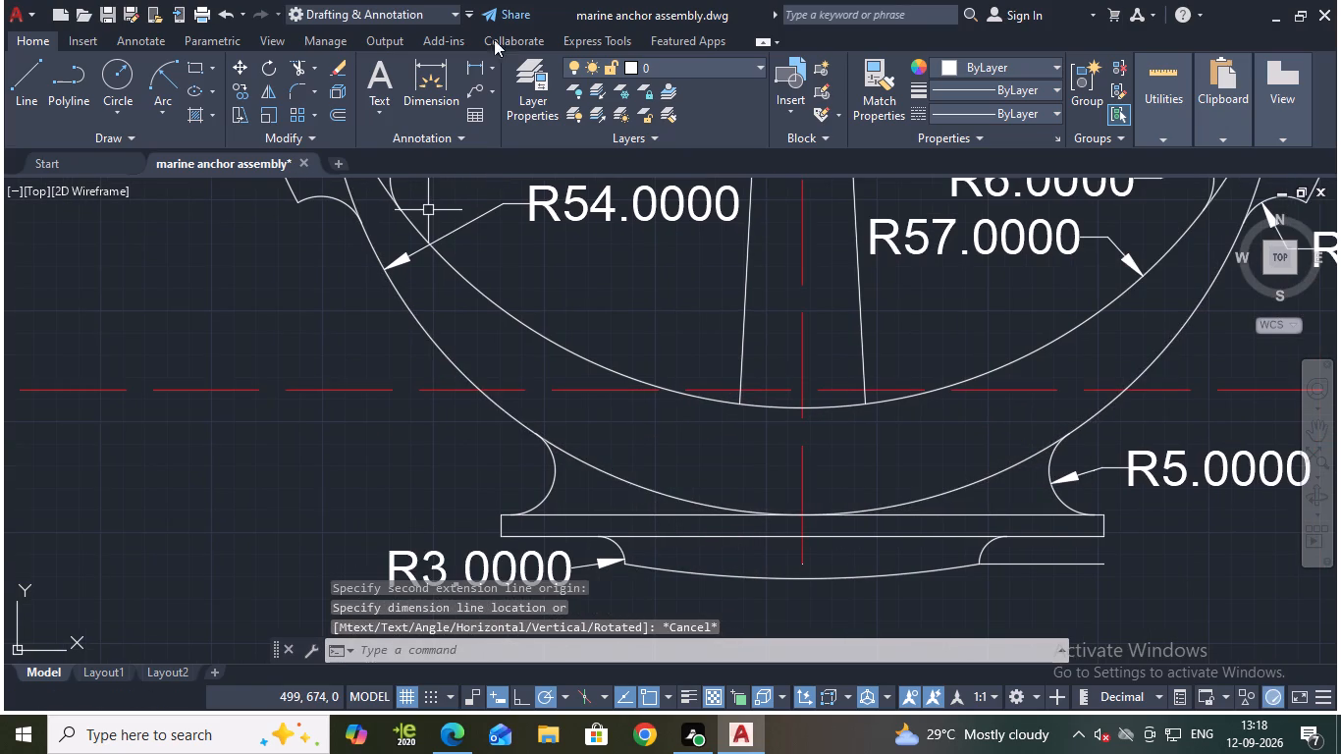
click(471, 72)
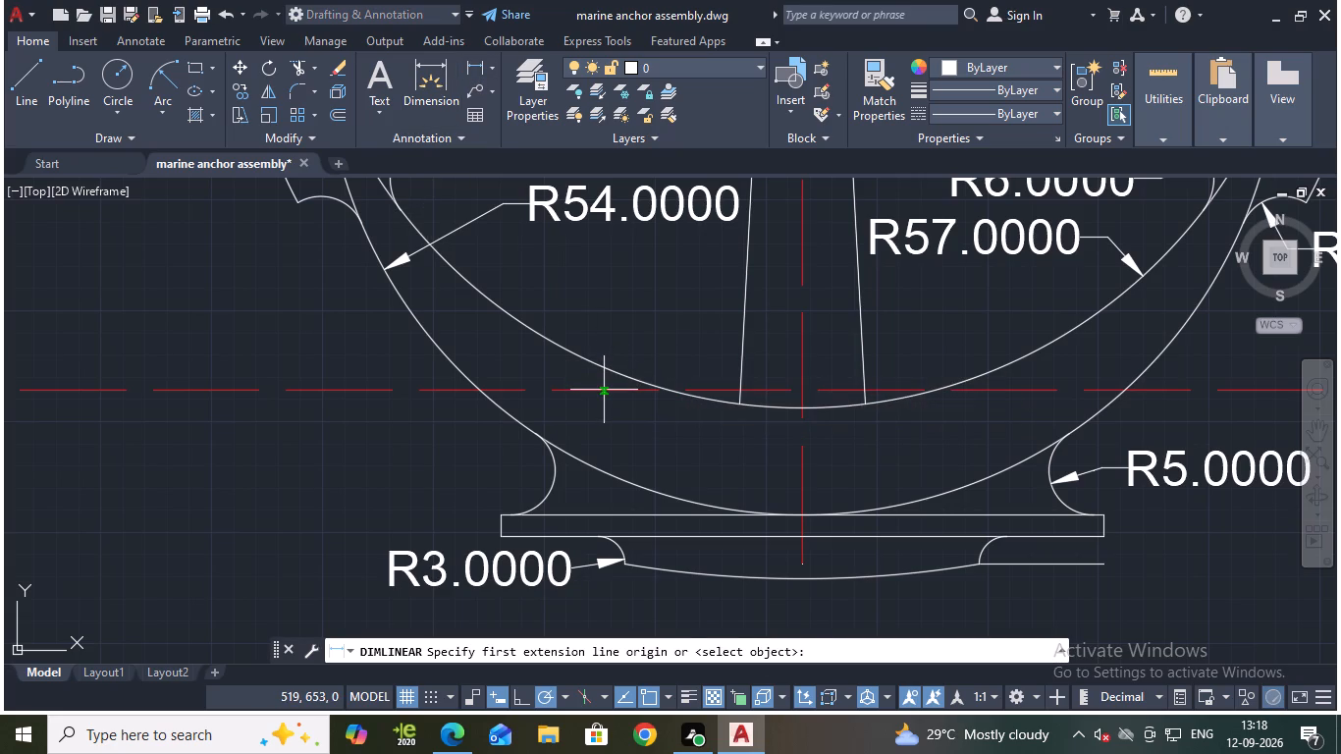
click(604, 390)
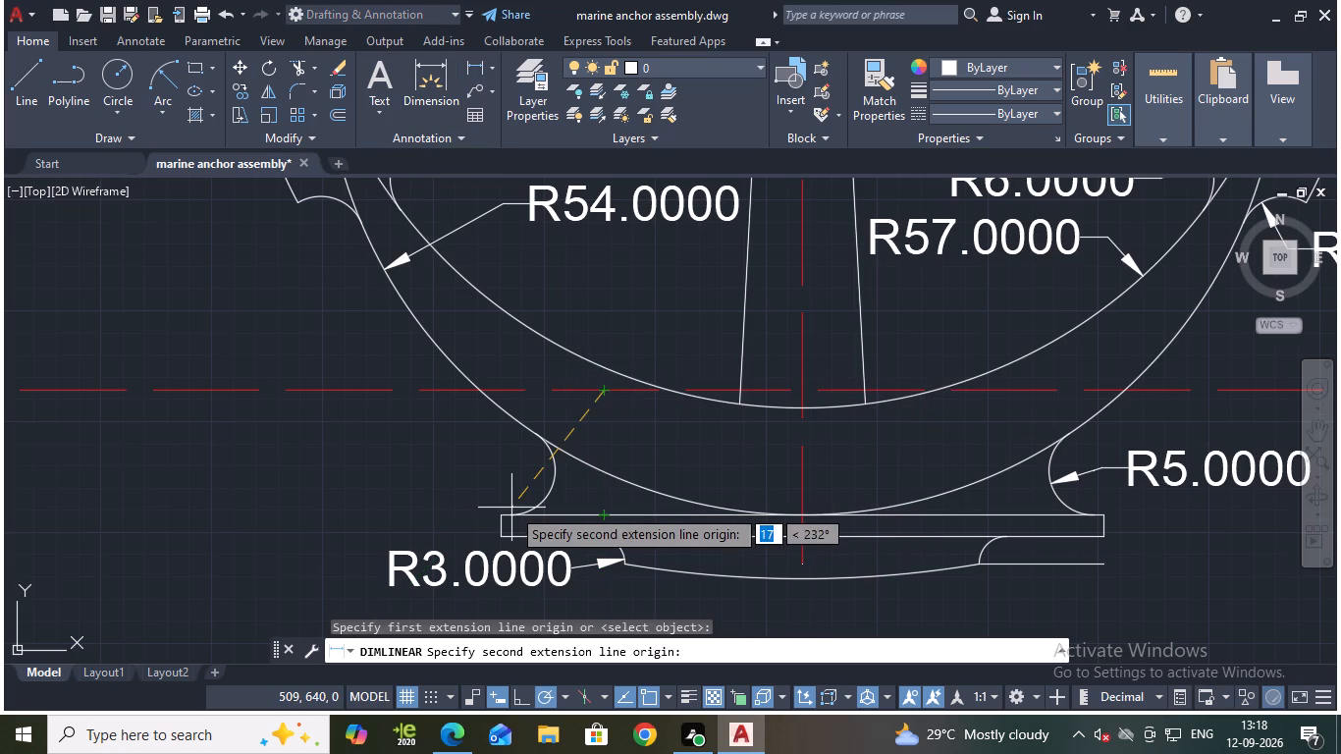
click(602, 519)
click(439, 500)
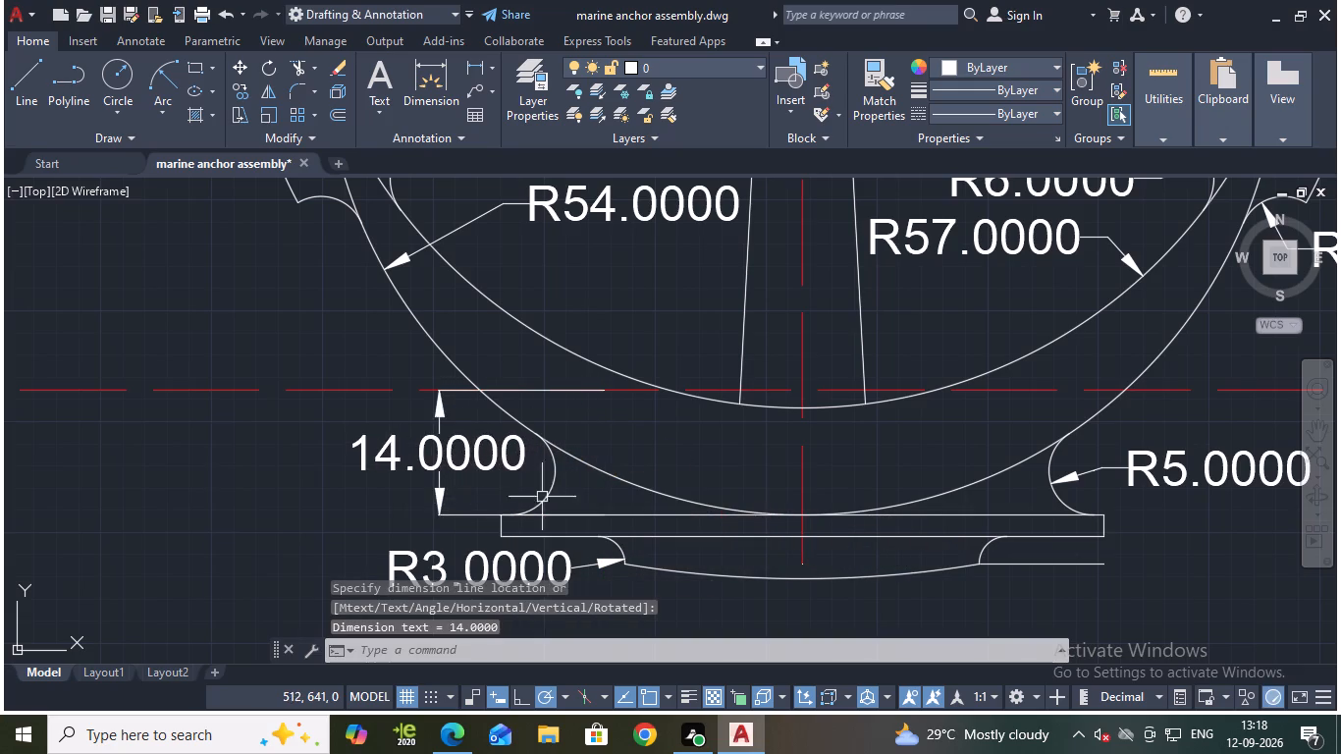
Change the short horizontal line beneath the base plate's right end to the dashed ACAD linetype and red.
scroll(621, 488, down, 1)
middle_drag(689, 488, 615, 548)
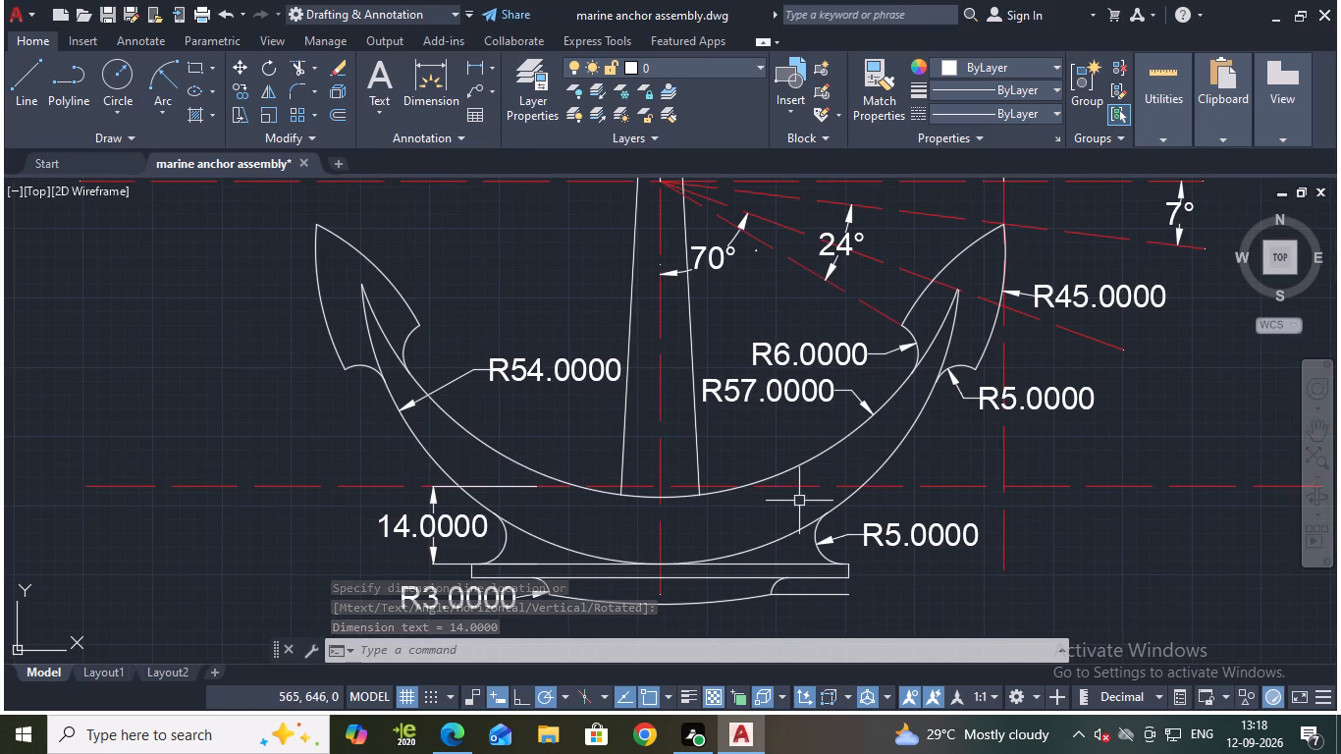
middle_drag(1128, 466, 1223, 296)
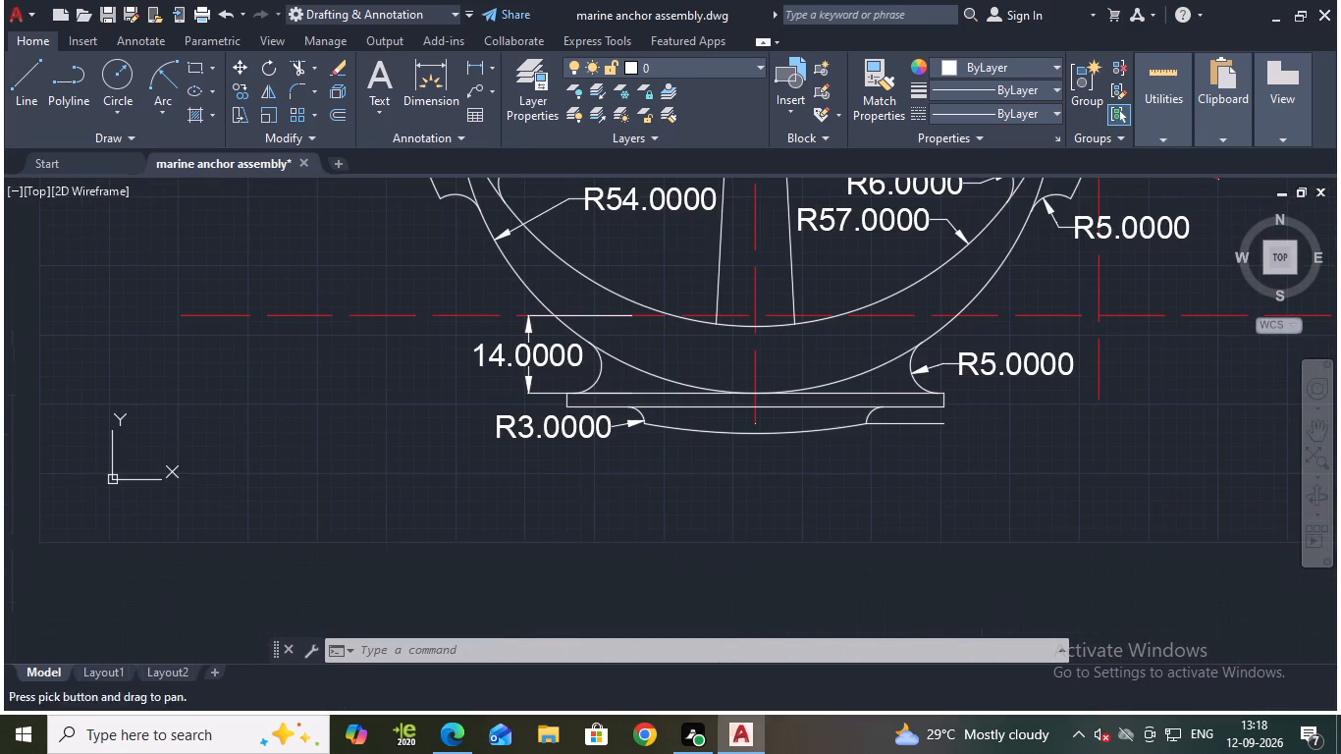
text(tr)
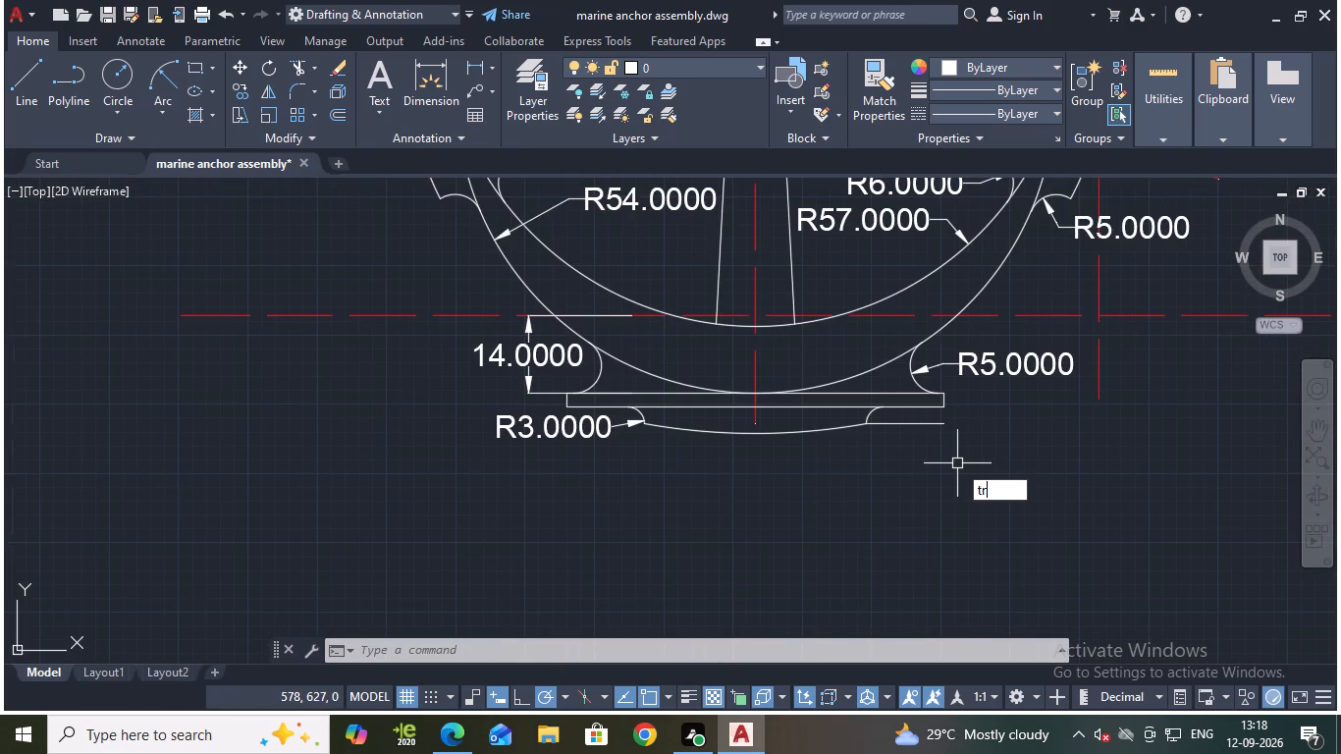
key(Escape)
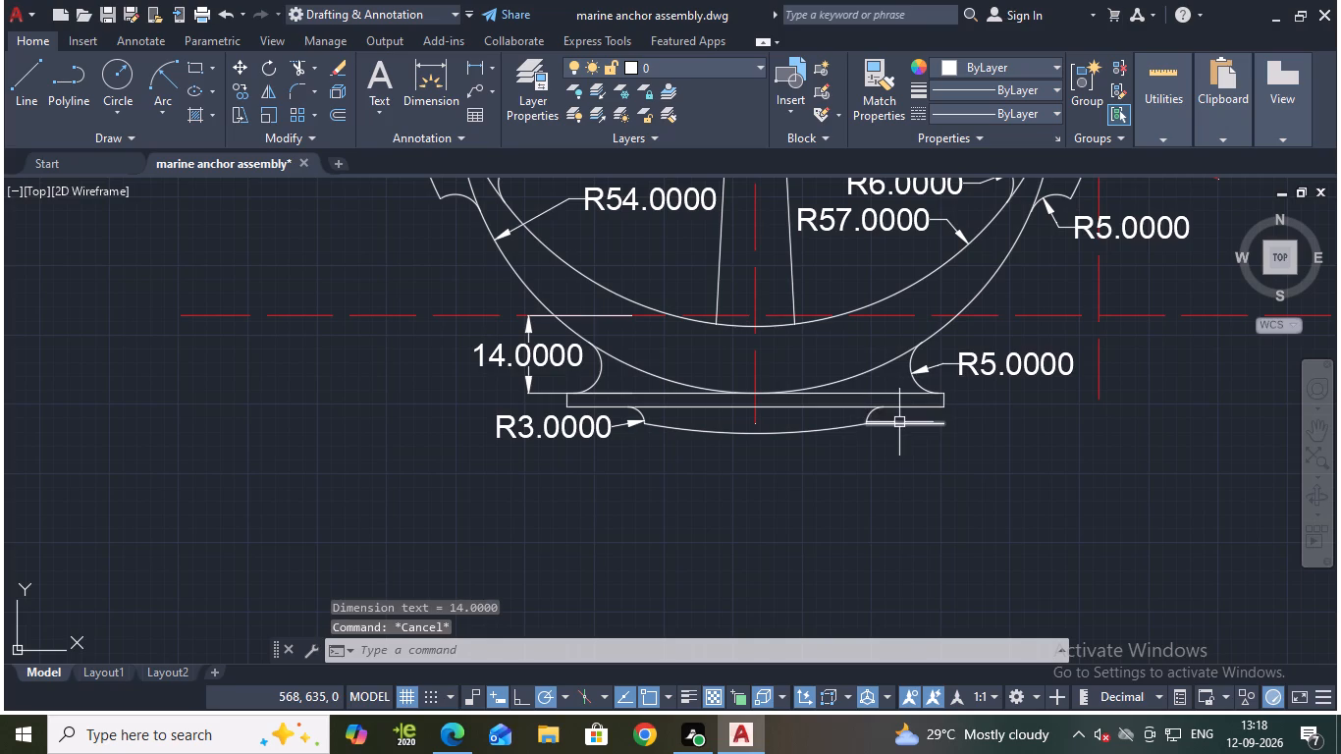
click(899, 425)
click(1001, 117)
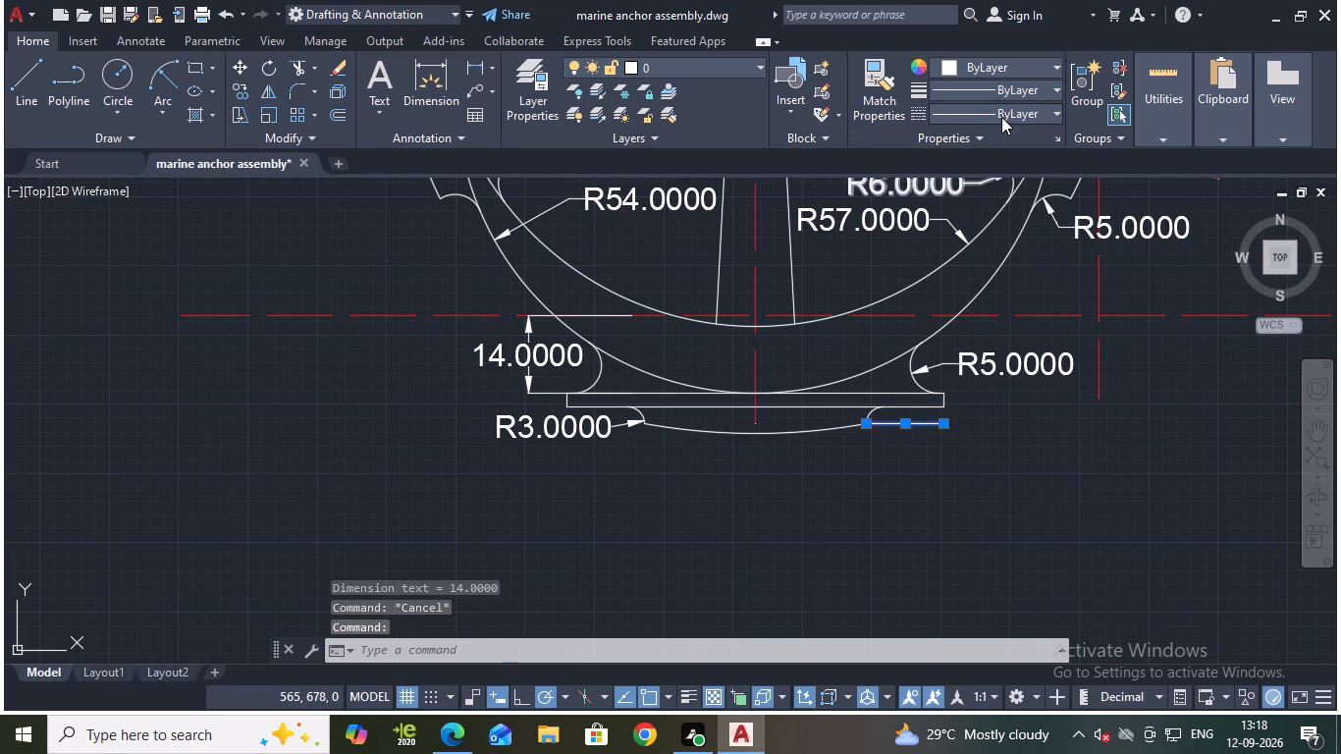
click(1019, 182)
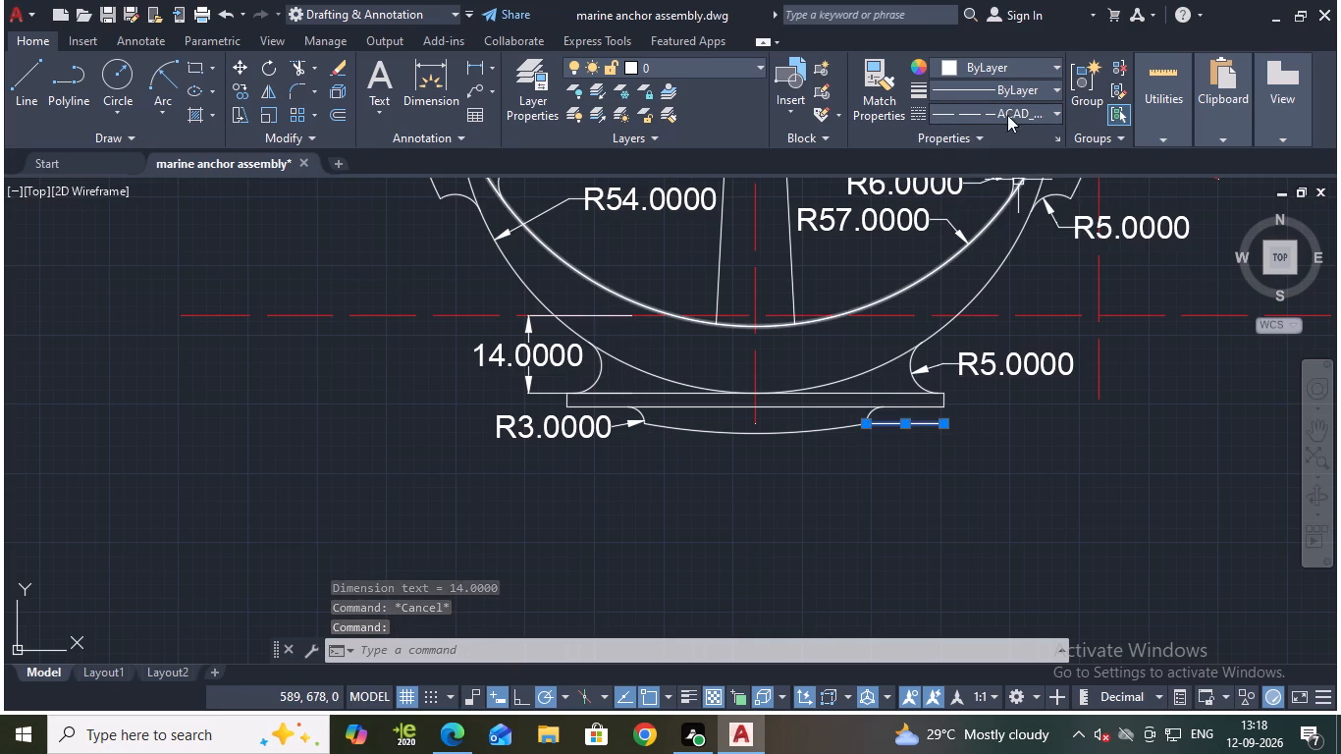
click(999, 75)
click(1005, 170)
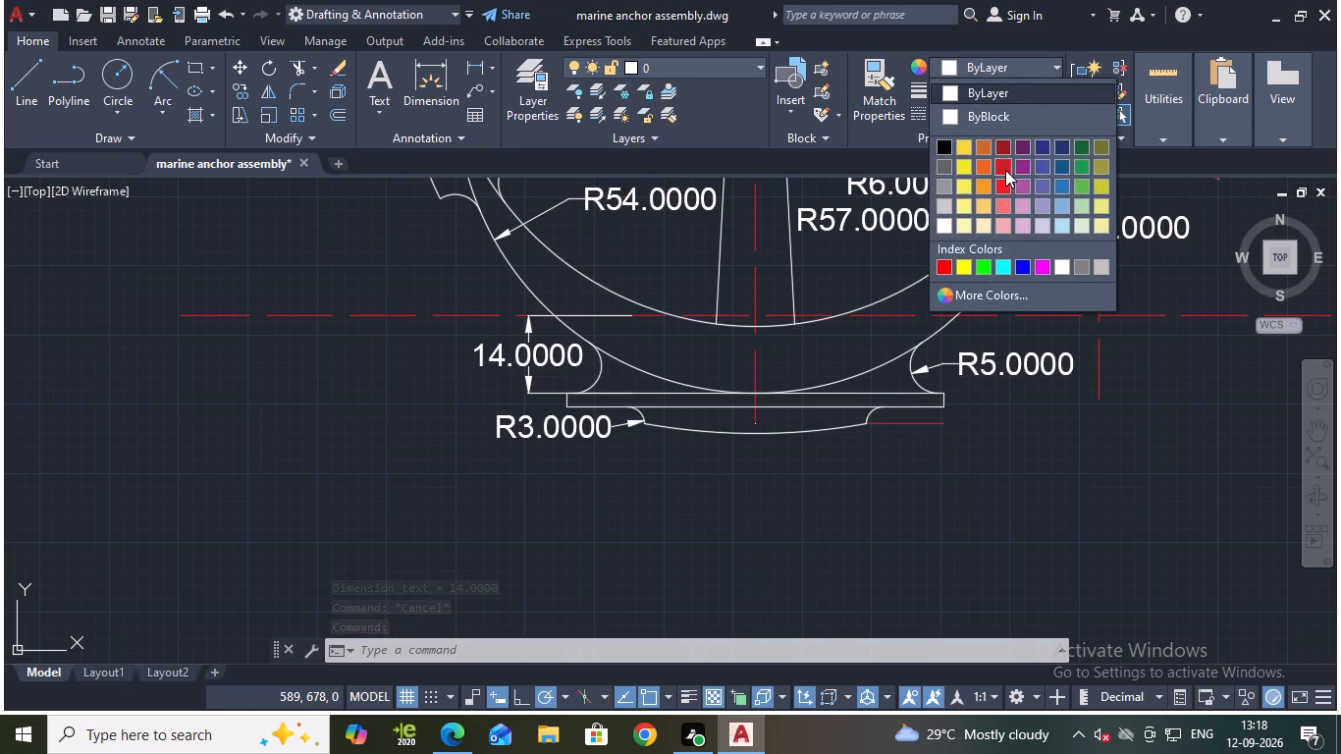
key(Escape)
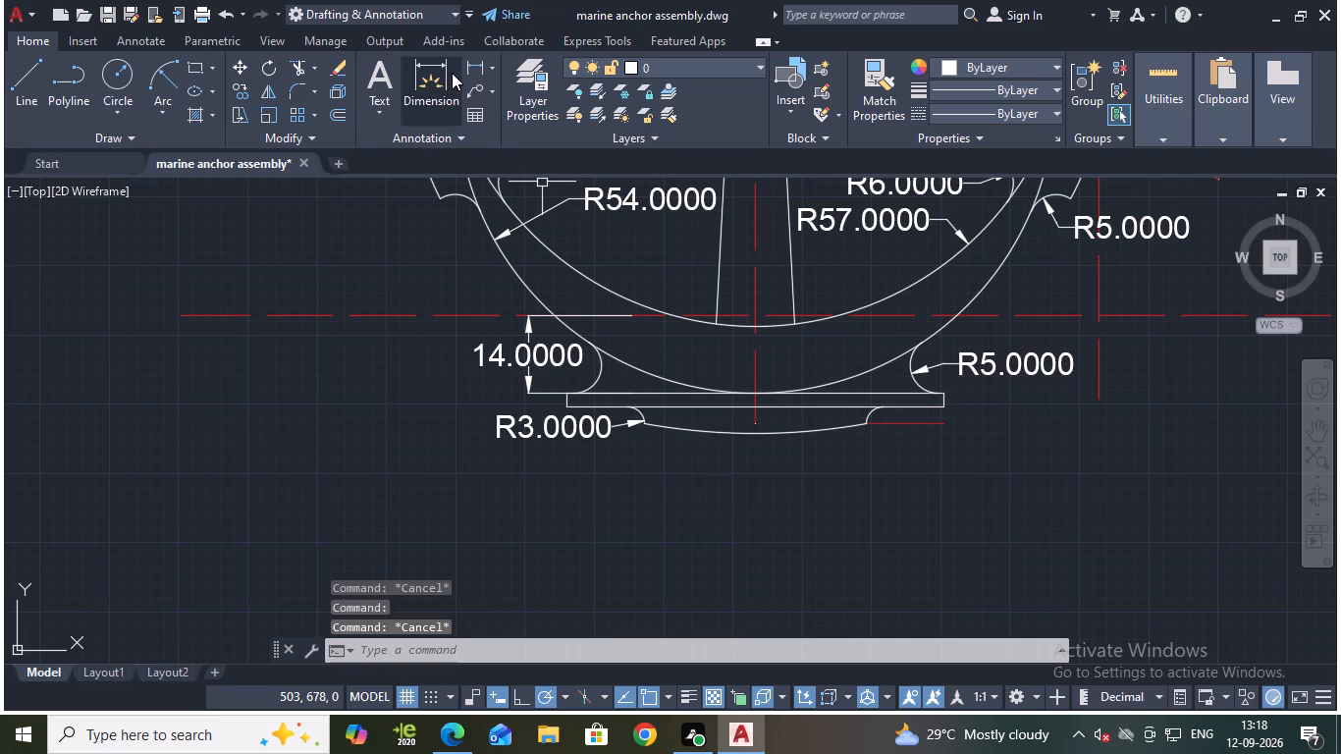
Add a vertical linear dimension from the base plate's bottom edge to the short red line, placed just right of the plate.
click(477, 64)
click(920, 405)
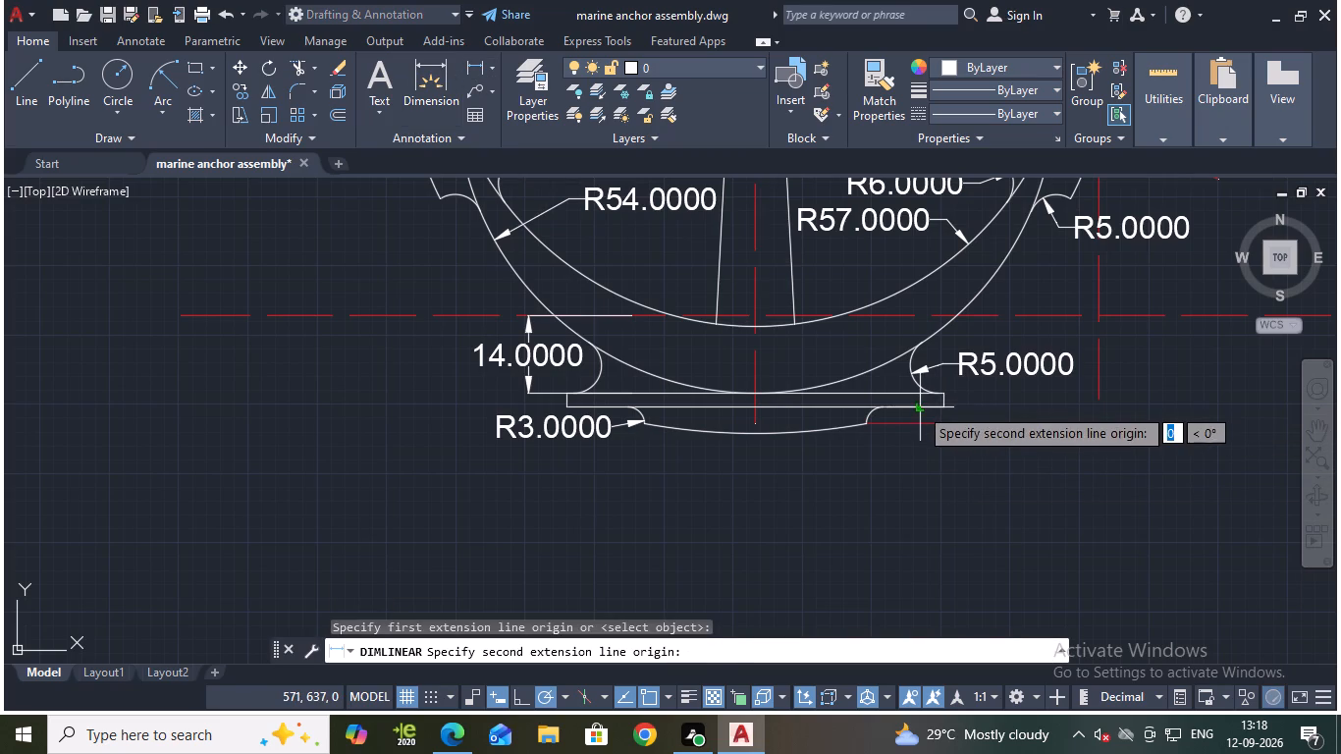
click(919, 423)
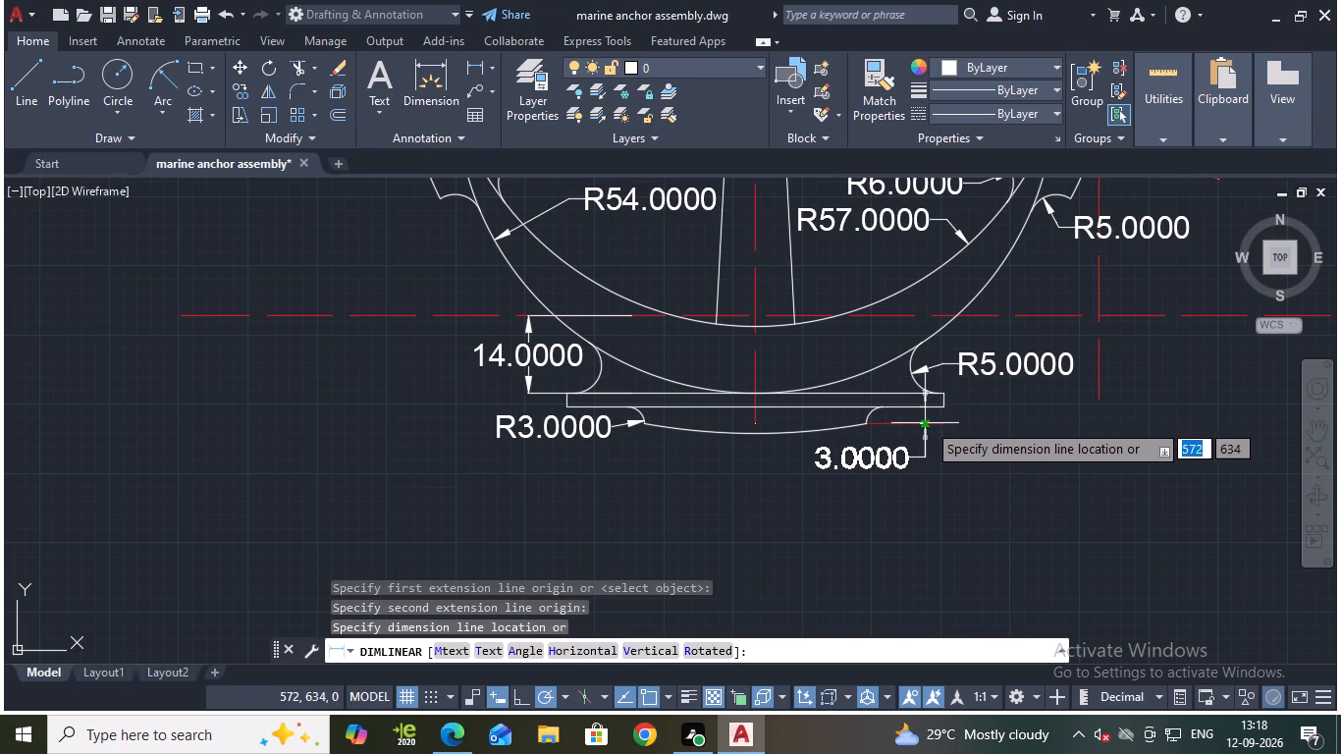
click(965, 427)
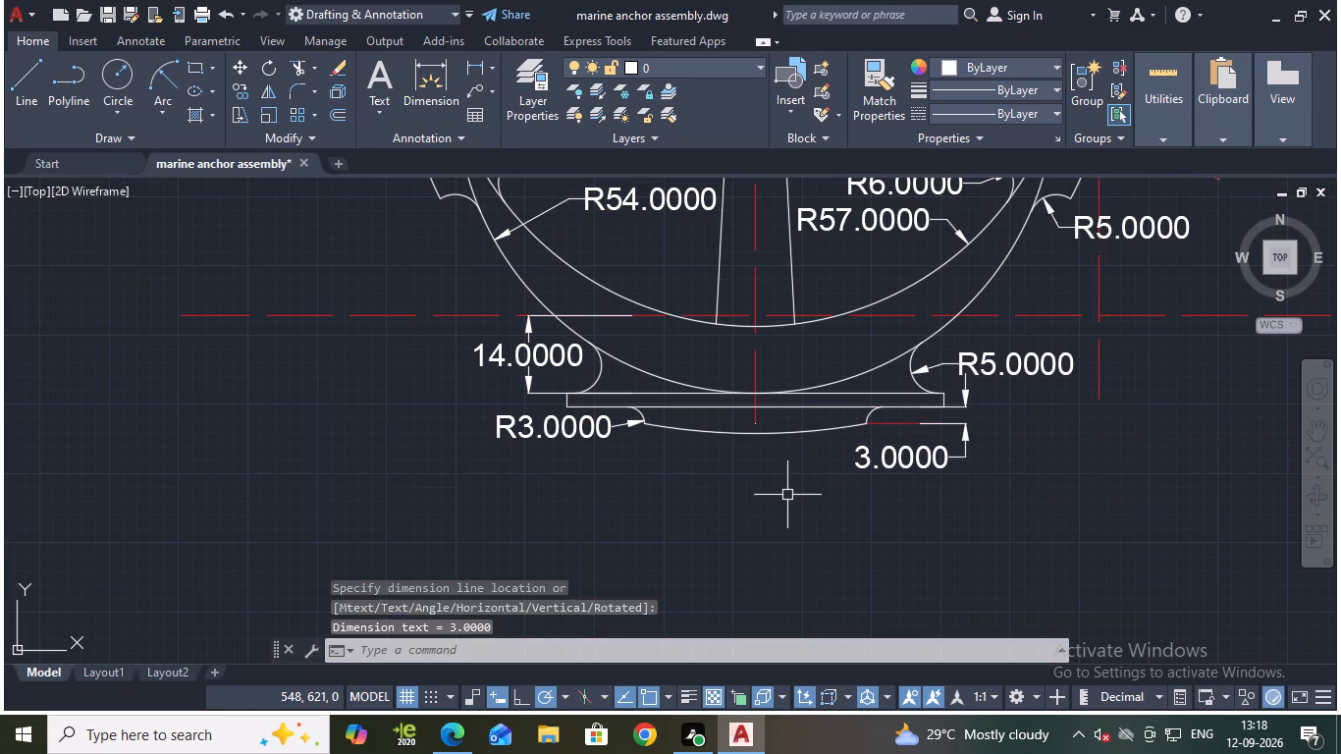
key(Escape)
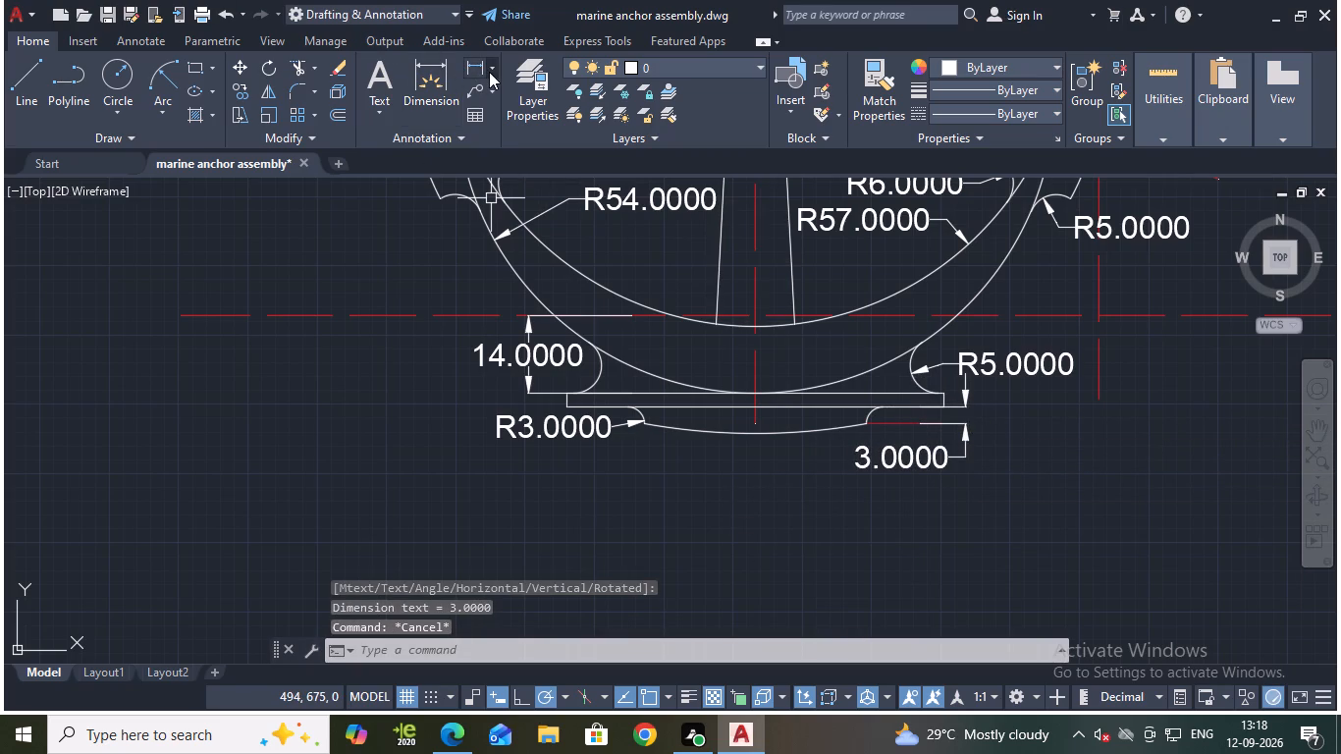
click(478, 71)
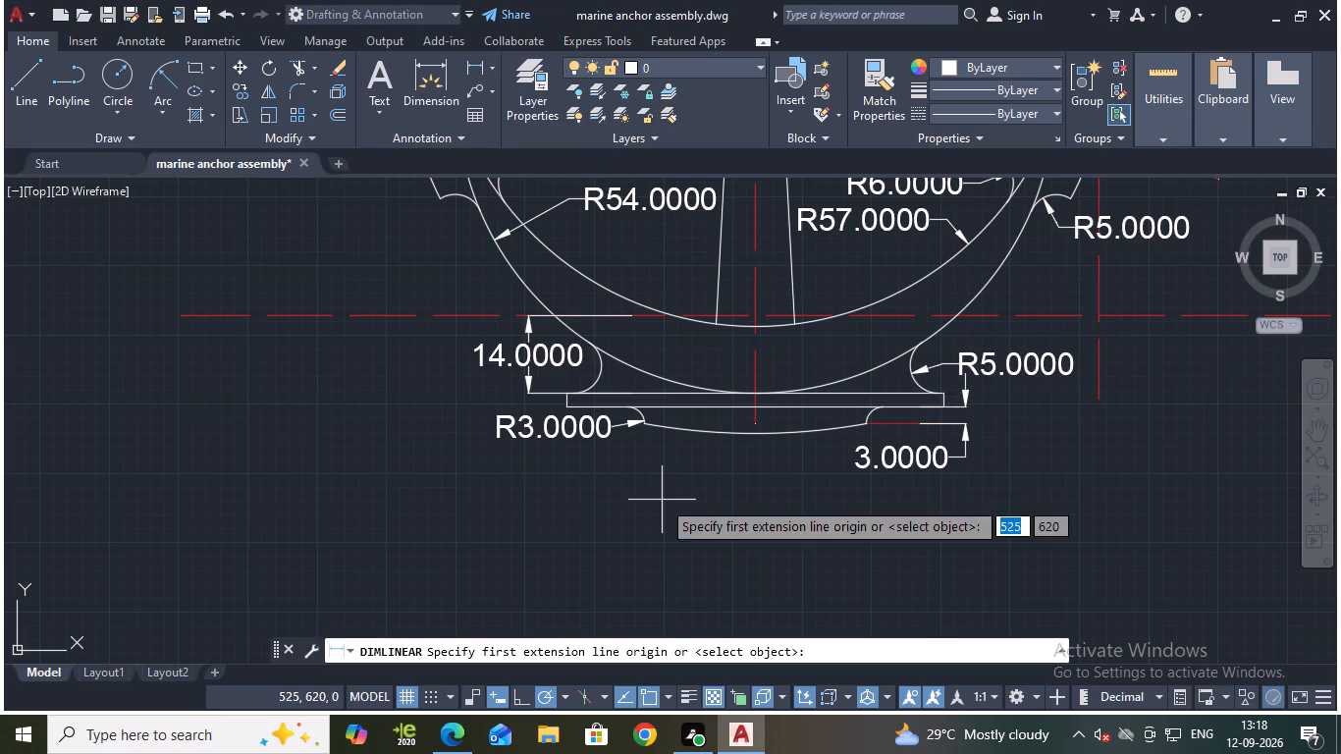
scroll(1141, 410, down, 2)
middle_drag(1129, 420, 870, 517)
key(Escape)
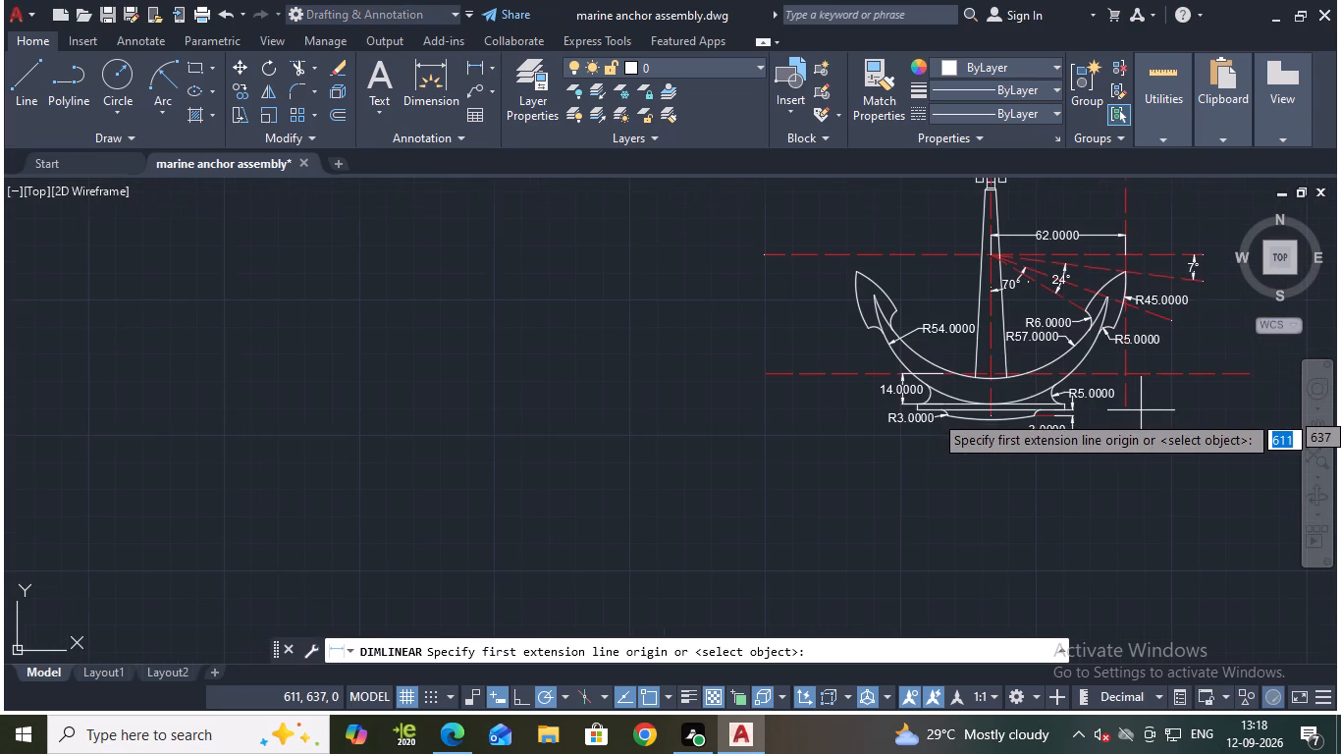
Save the drawing.
key(ctrl+s)
Stretch the left end of the horizontal line through the shackle pin to align with the left end of the dashed line above.
scroll(767, 307, up, 2)
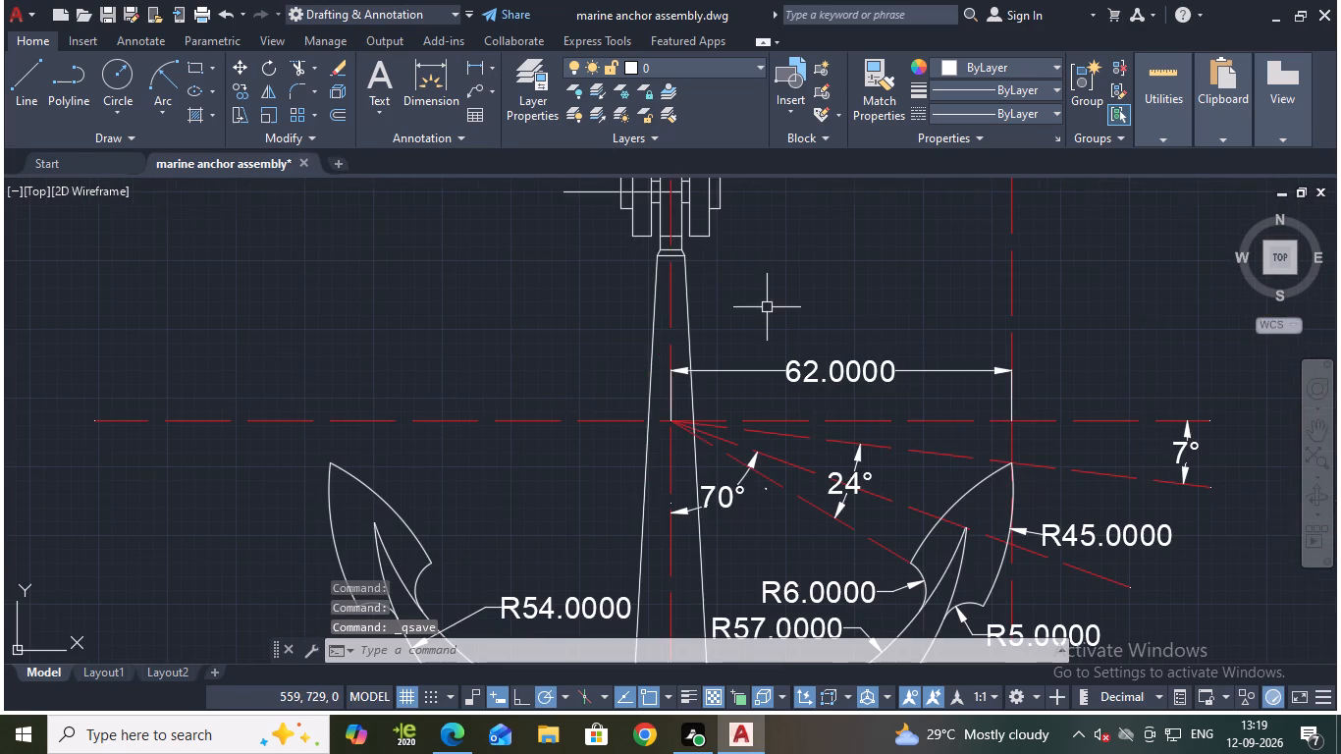
middle_drag(780, 265, 779, 350)
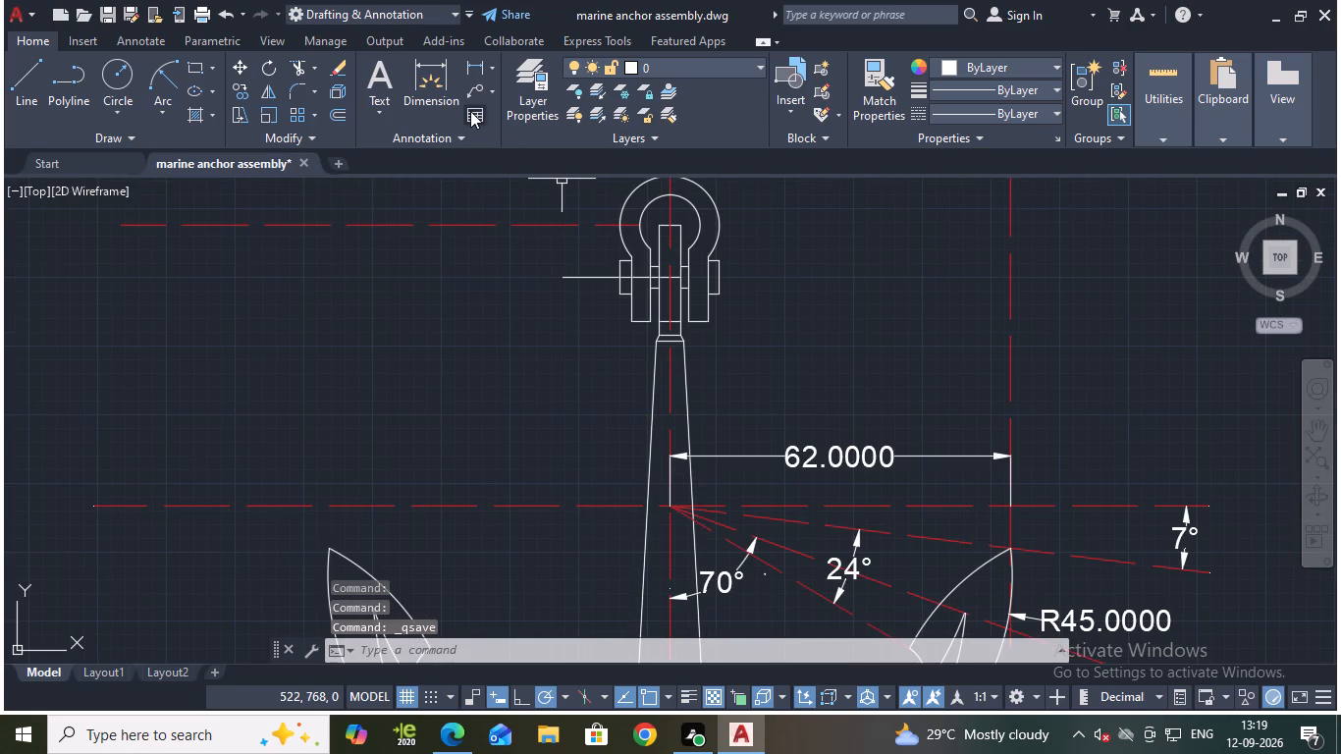
click(577, 278)
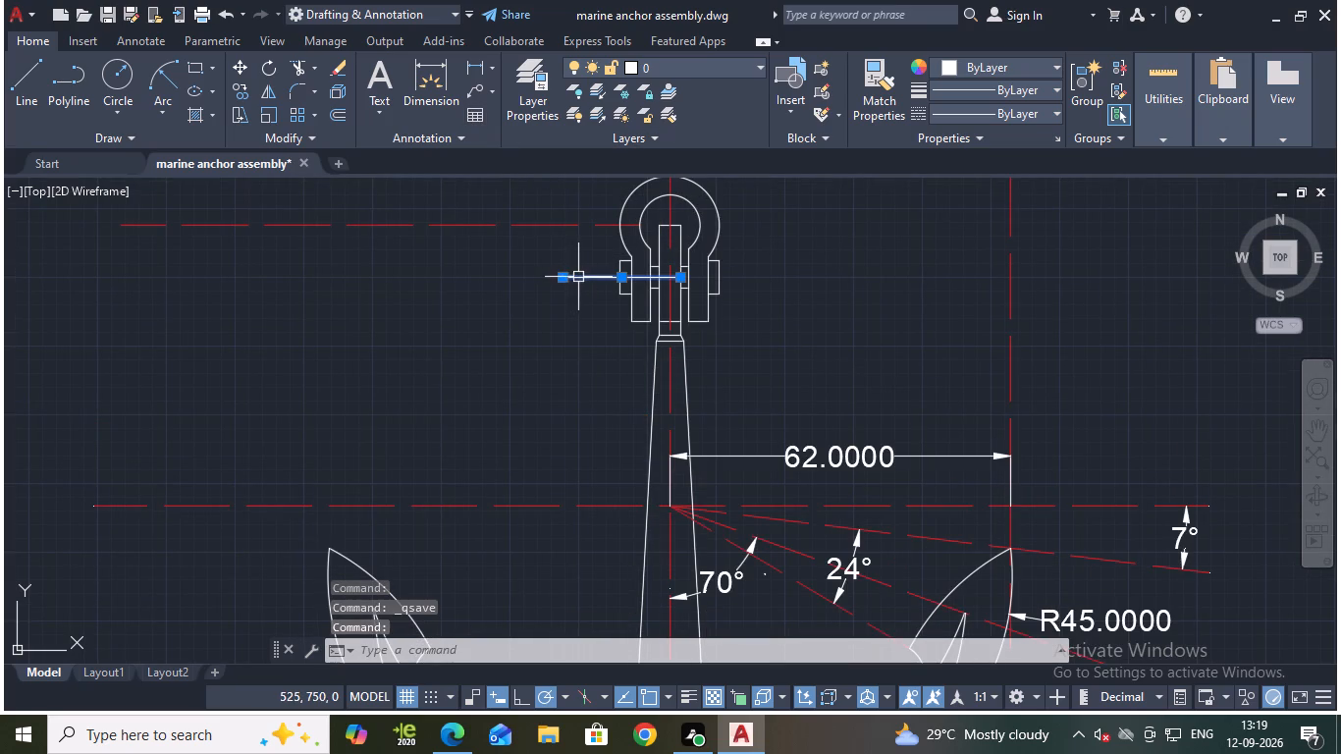
click(565, 275)
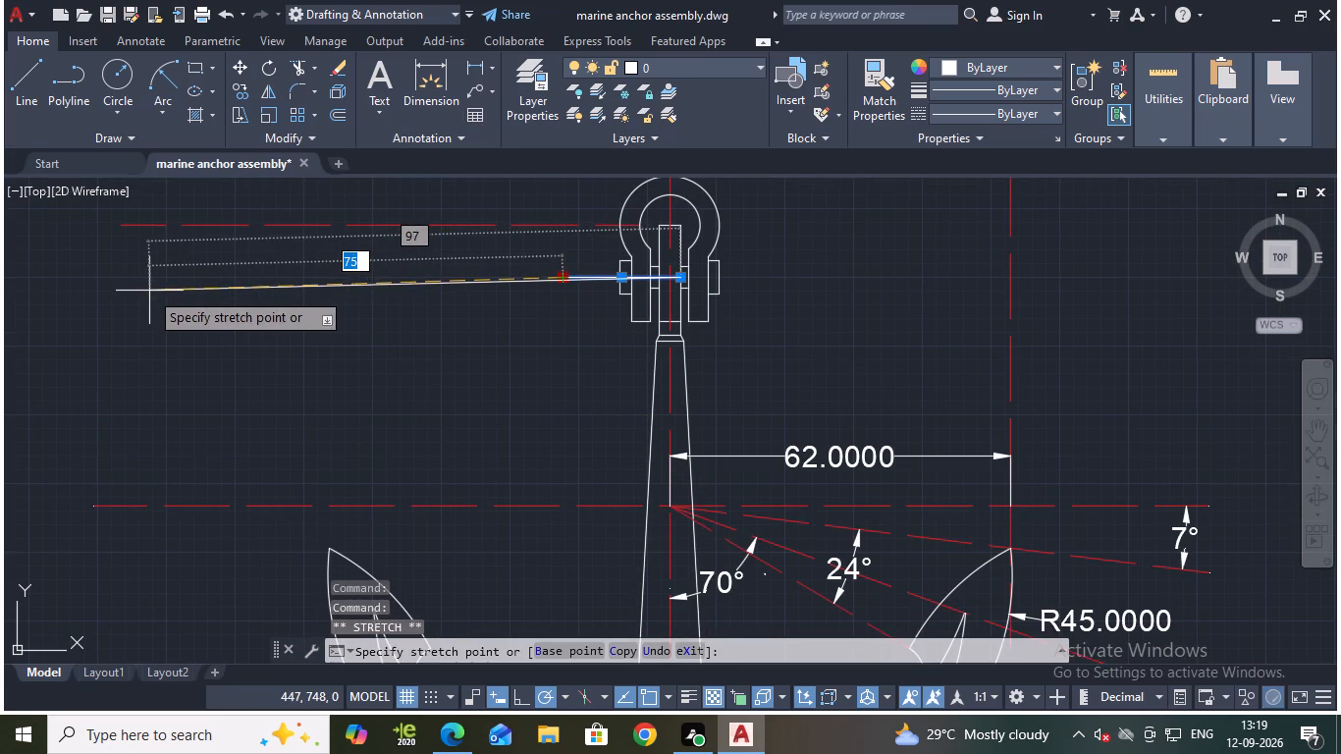
click(121, 278)
key(Escape)
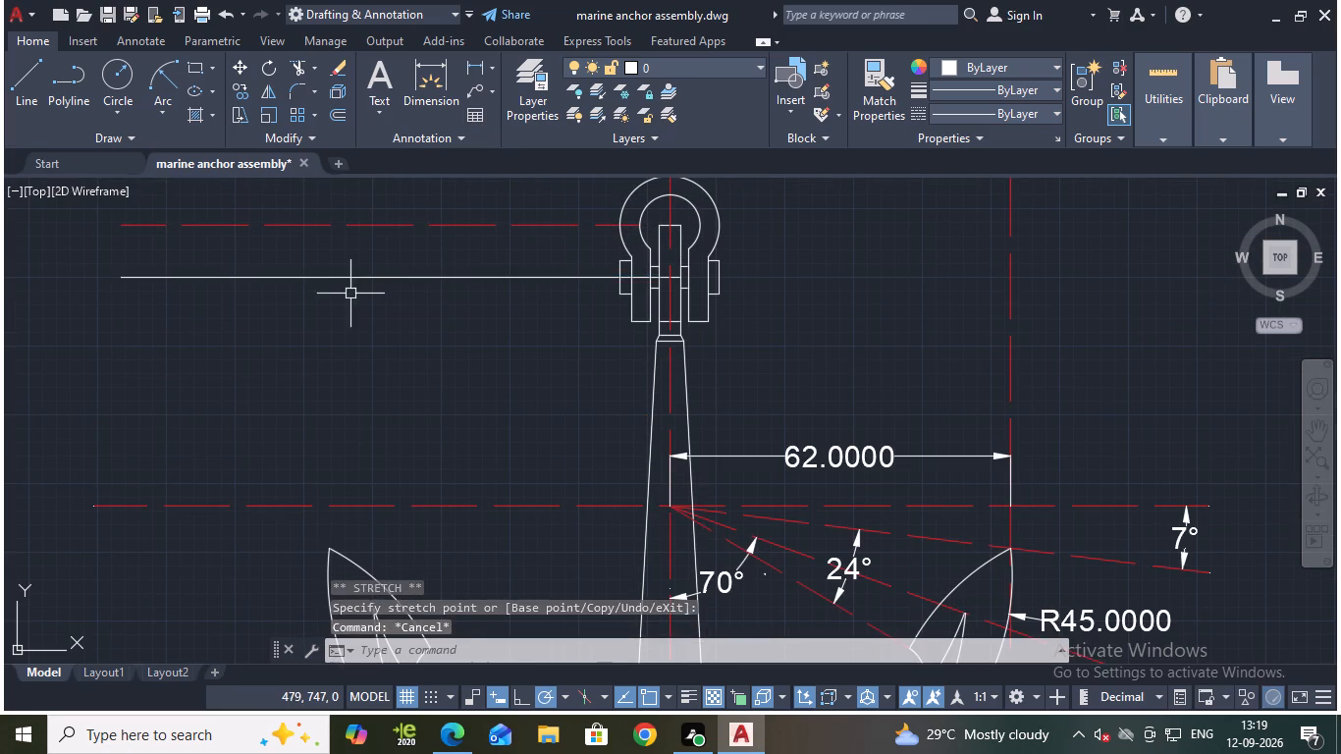
Change the horizontal line through the shackle pin to the dashed linetype and red.
click(401, 281)
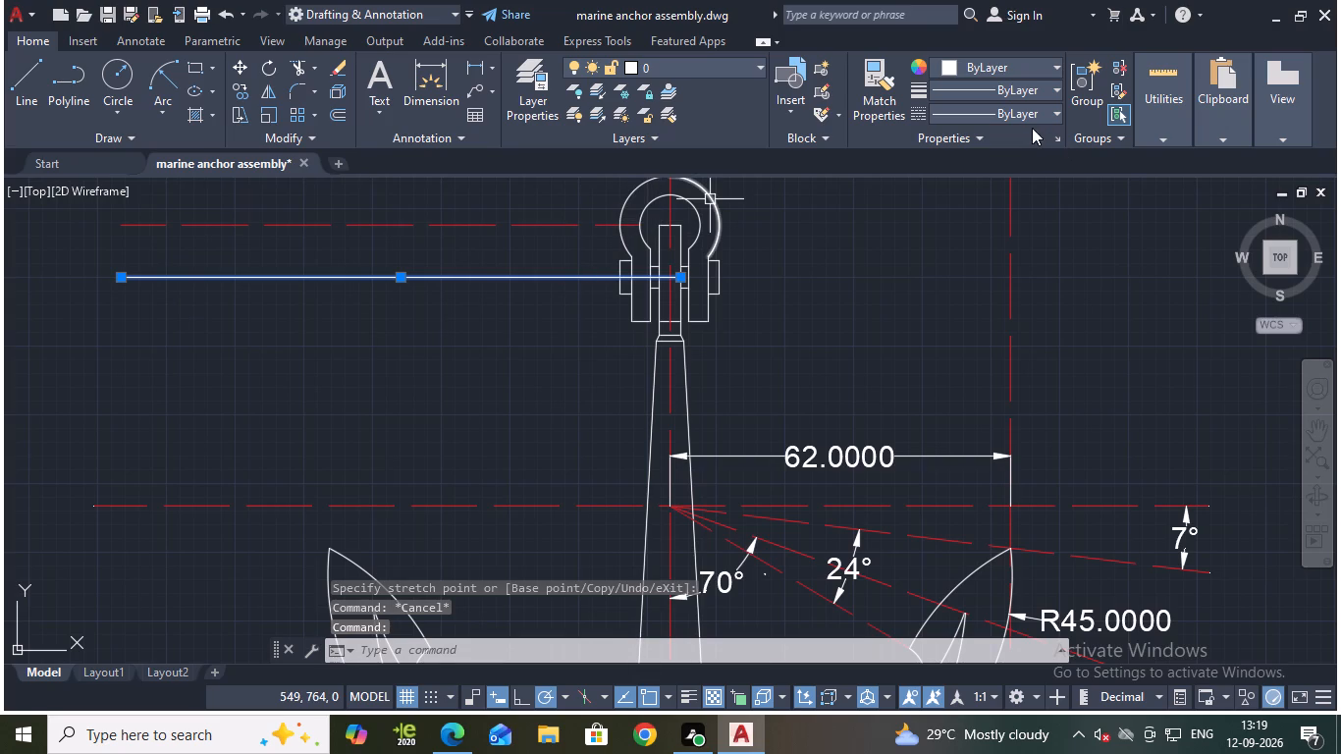
click(1026, 113)
click(1033, 181)
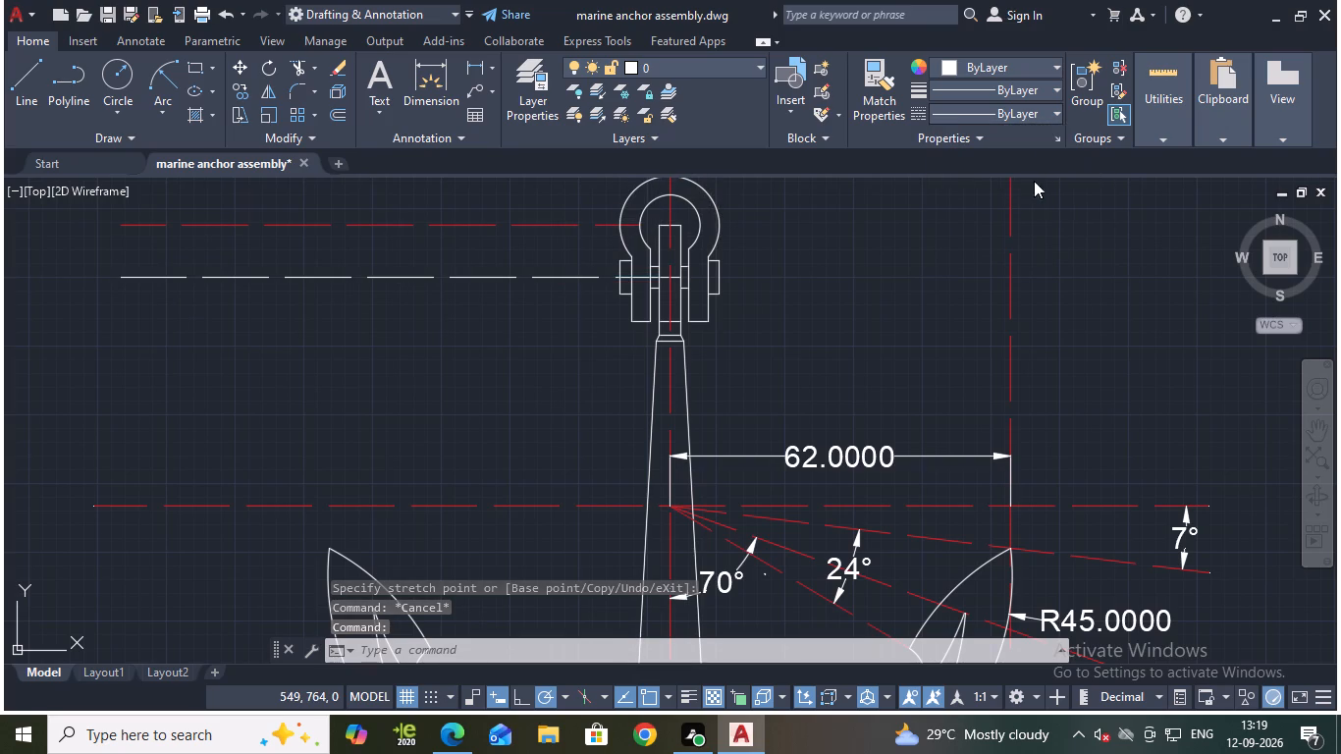
click(994, 73)
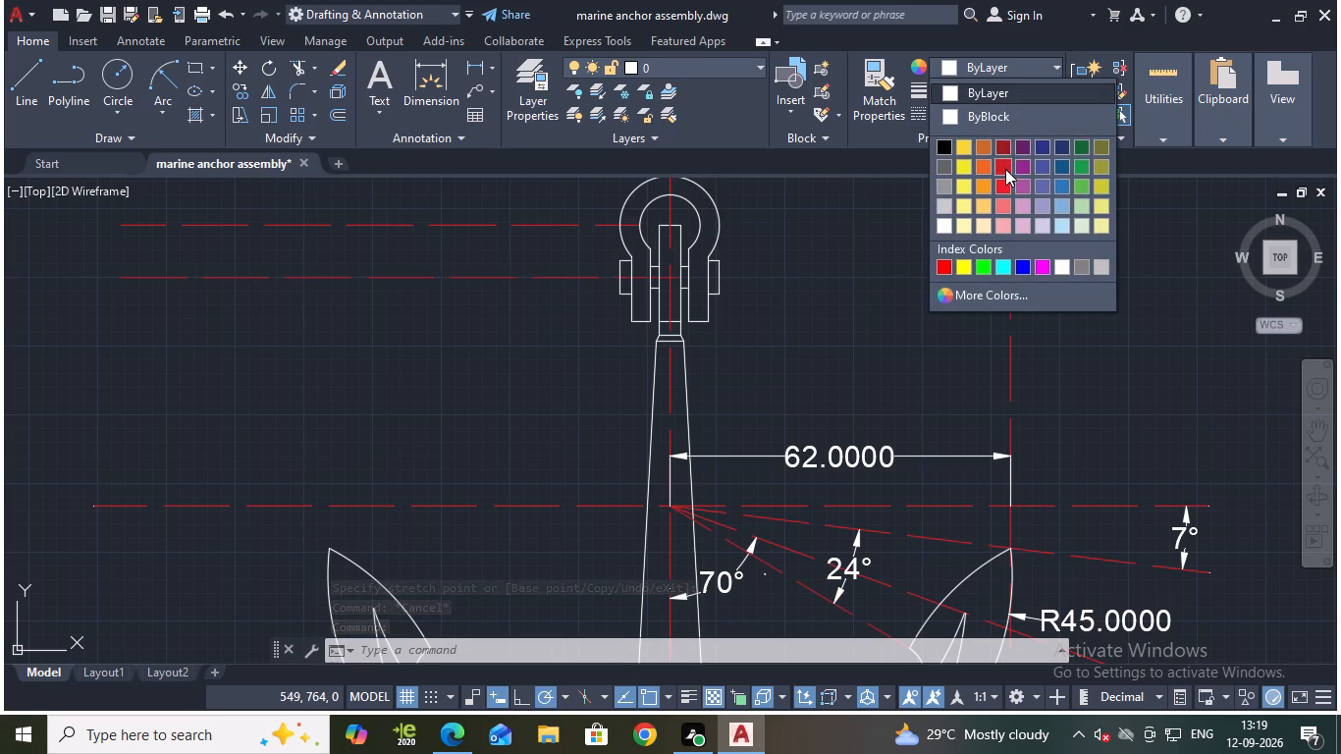
click(1005, 171)
key(Escape)
Add a vertical linear dimension between the lower dashed line near the crown and the dashed line through the angle vertex, left of the anchor arm.
scroll(878, 311, down, 1)
middle_drag(910, 321, 964, 278)
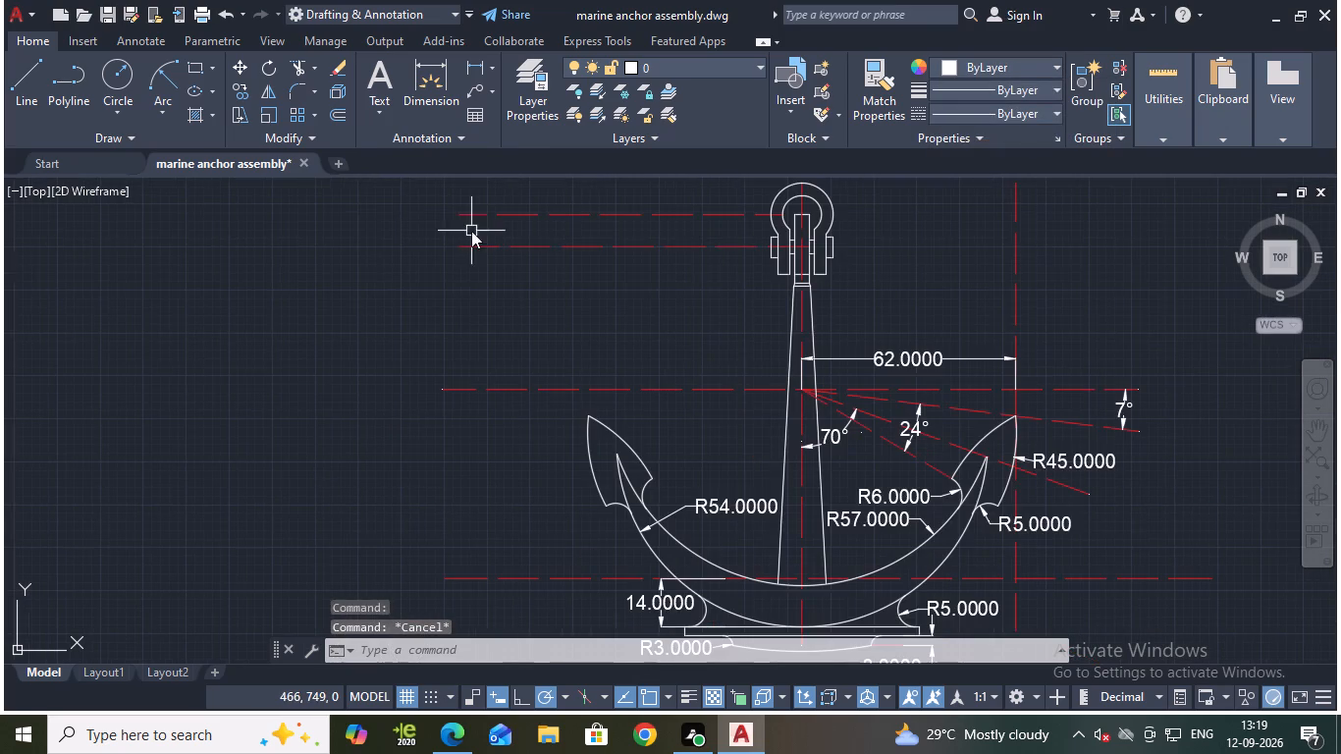
click(475, 62)
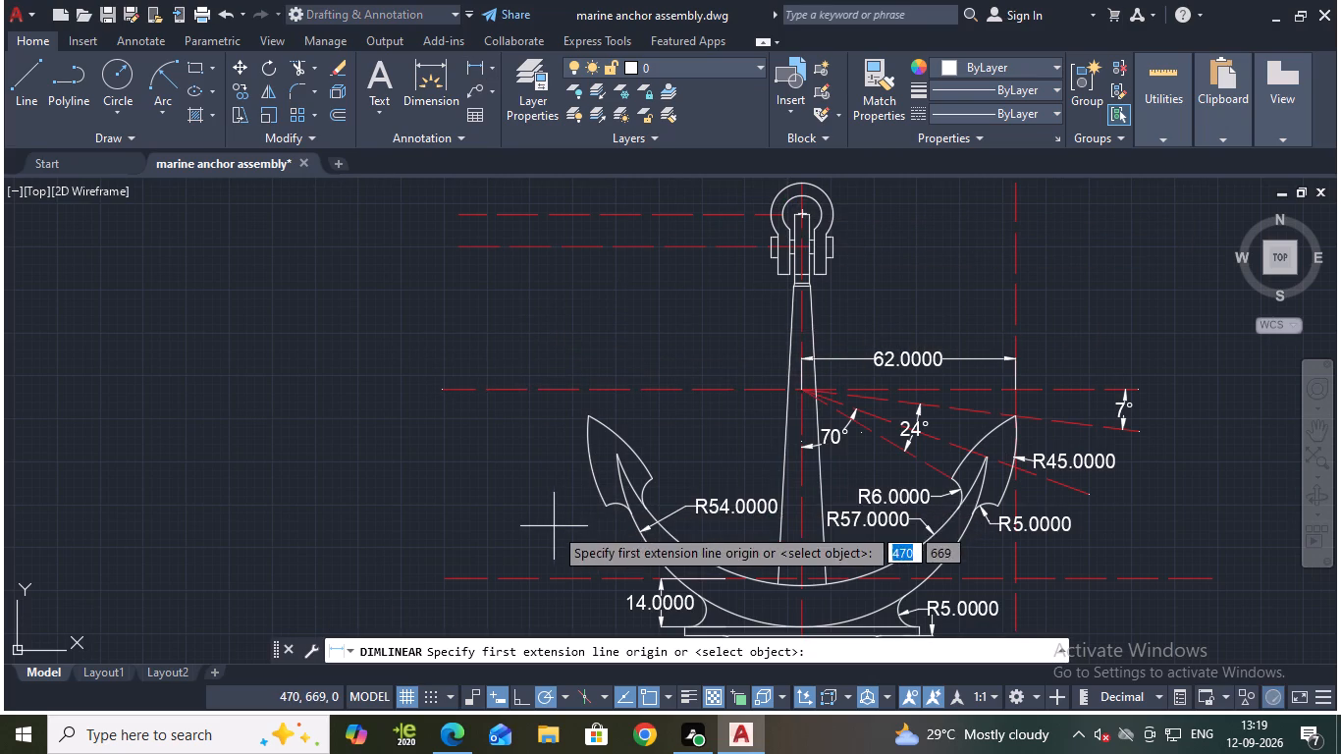
click(554, 582)
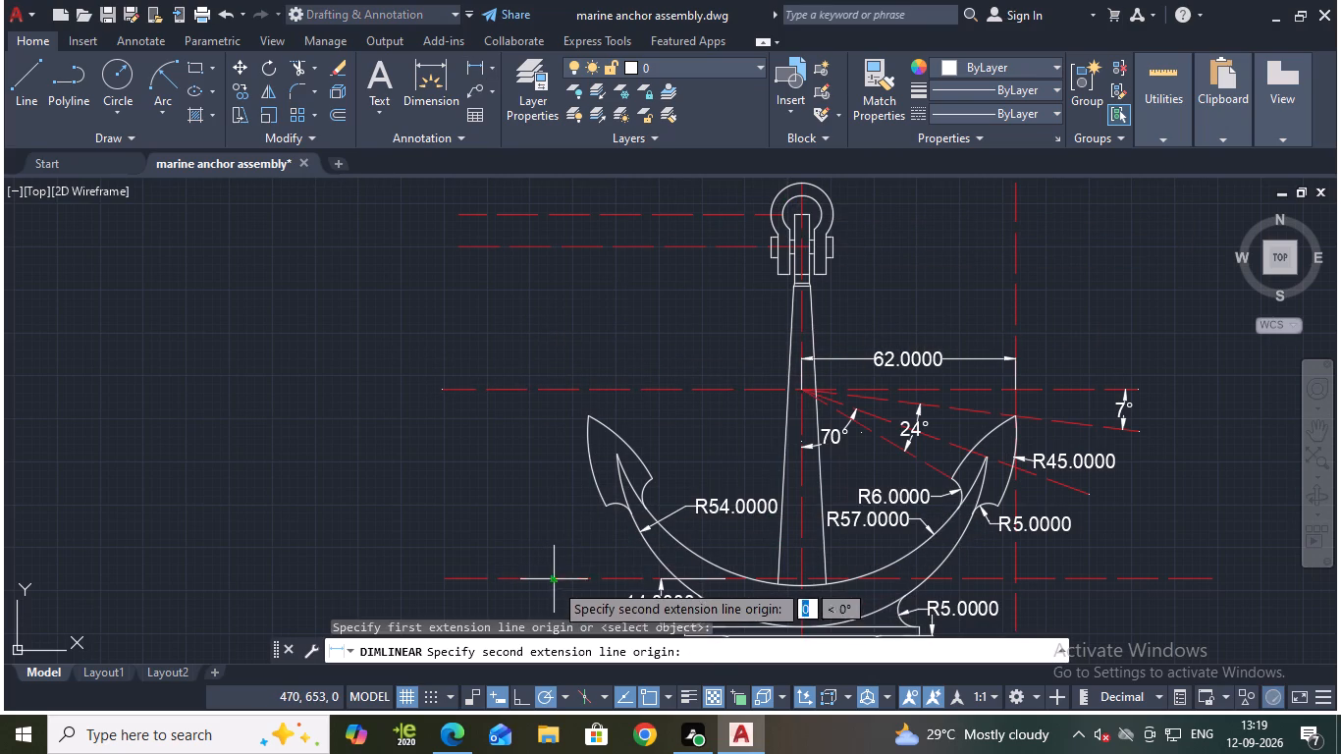
click(557, 393)
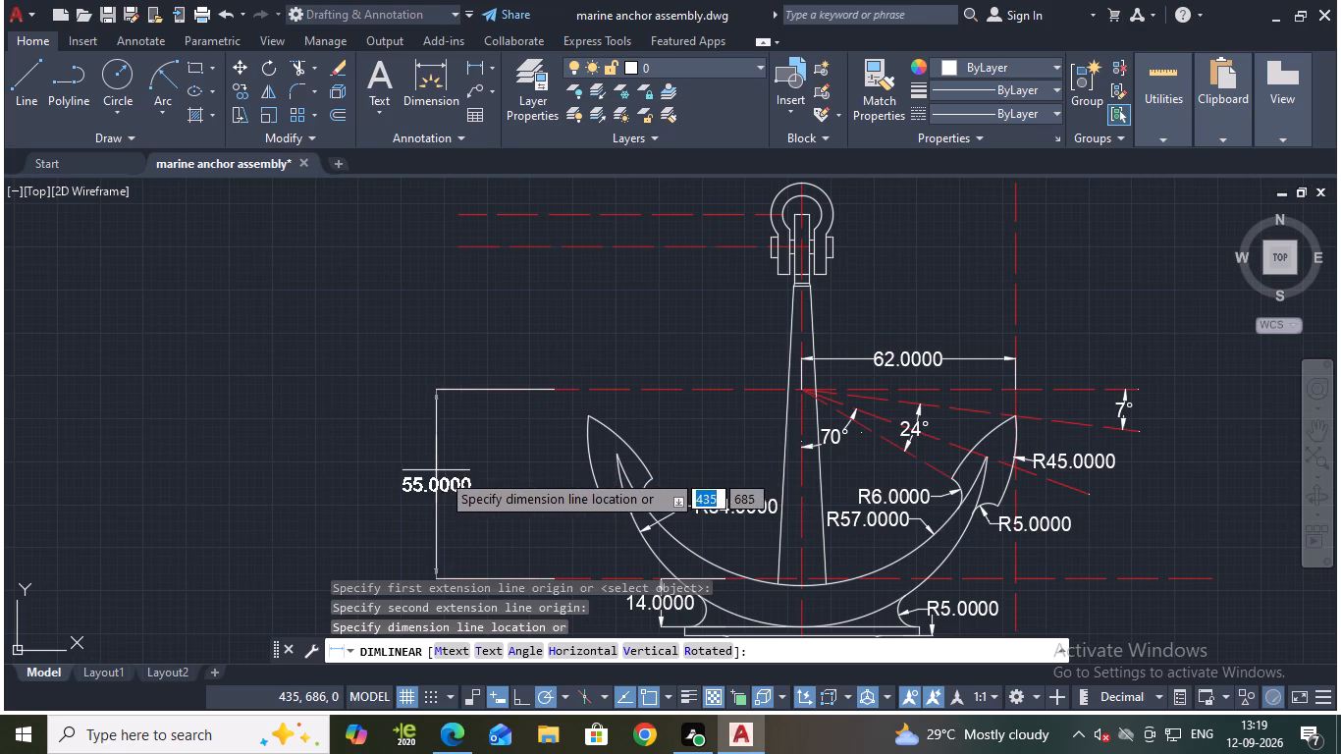
click(465, 480)
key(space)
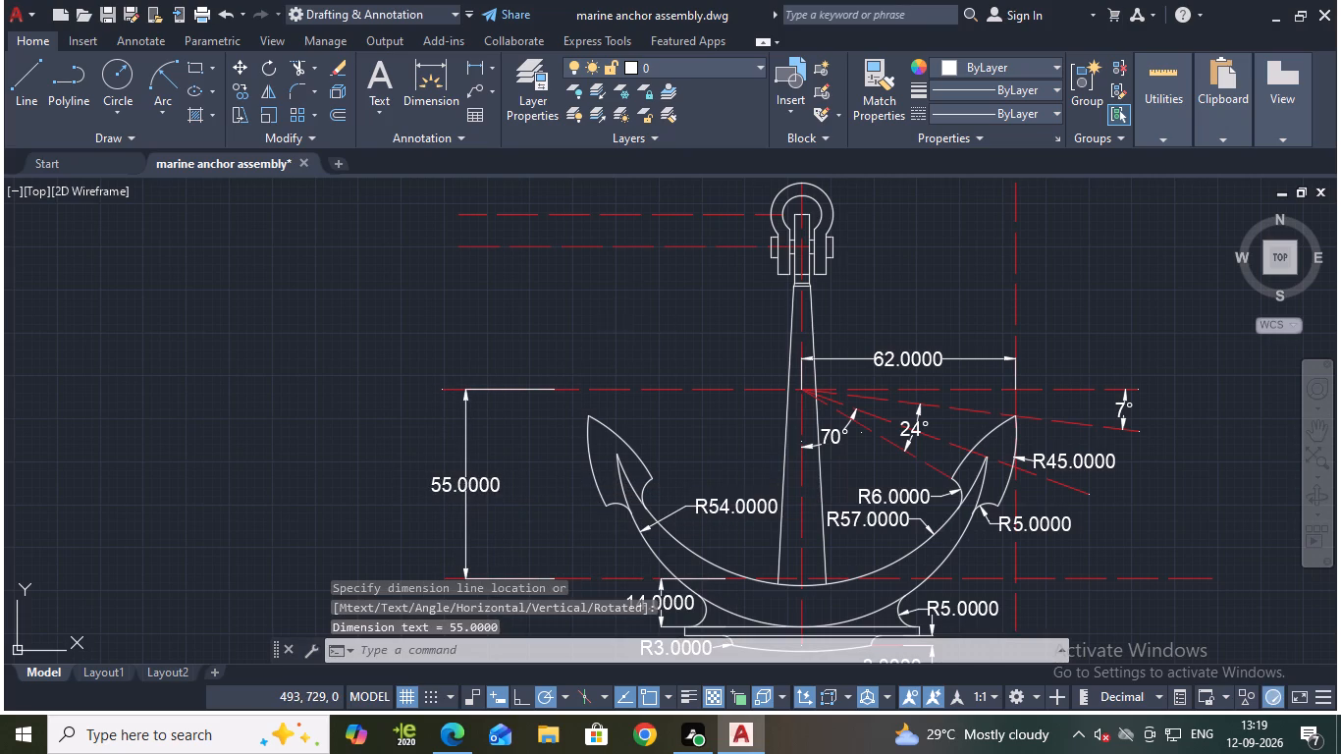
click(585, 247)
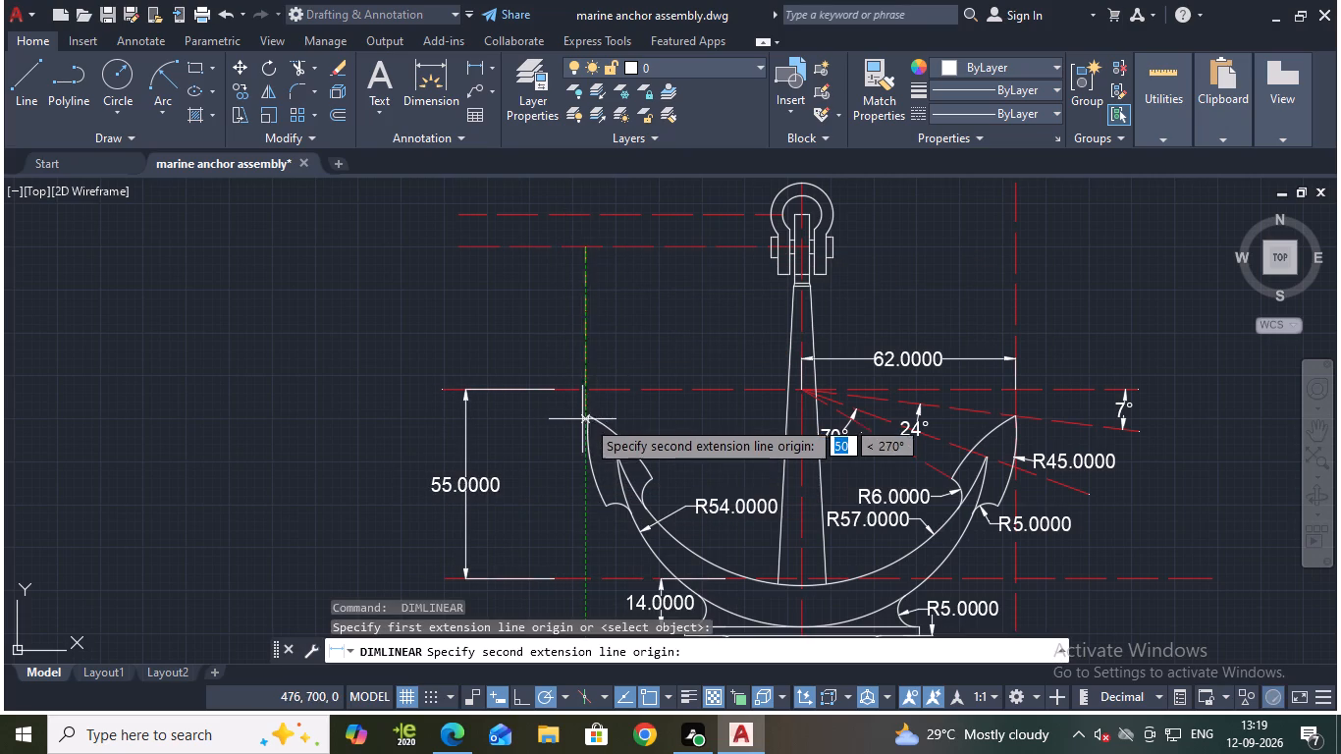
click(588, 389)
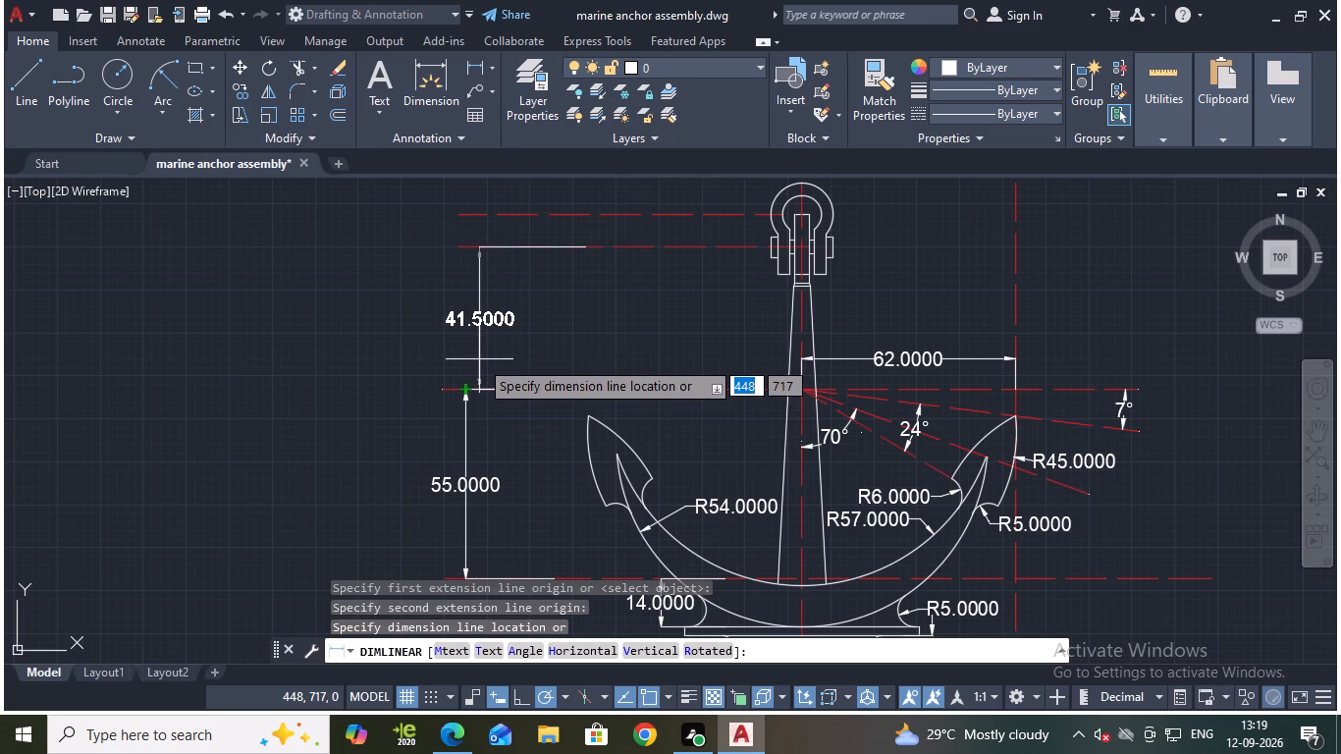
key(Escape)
Add a vertical linear dimension from the angle vertex to the shank's top edge, aligned above the 55.0000 dimension.
scroll(793, 305, up, 1)
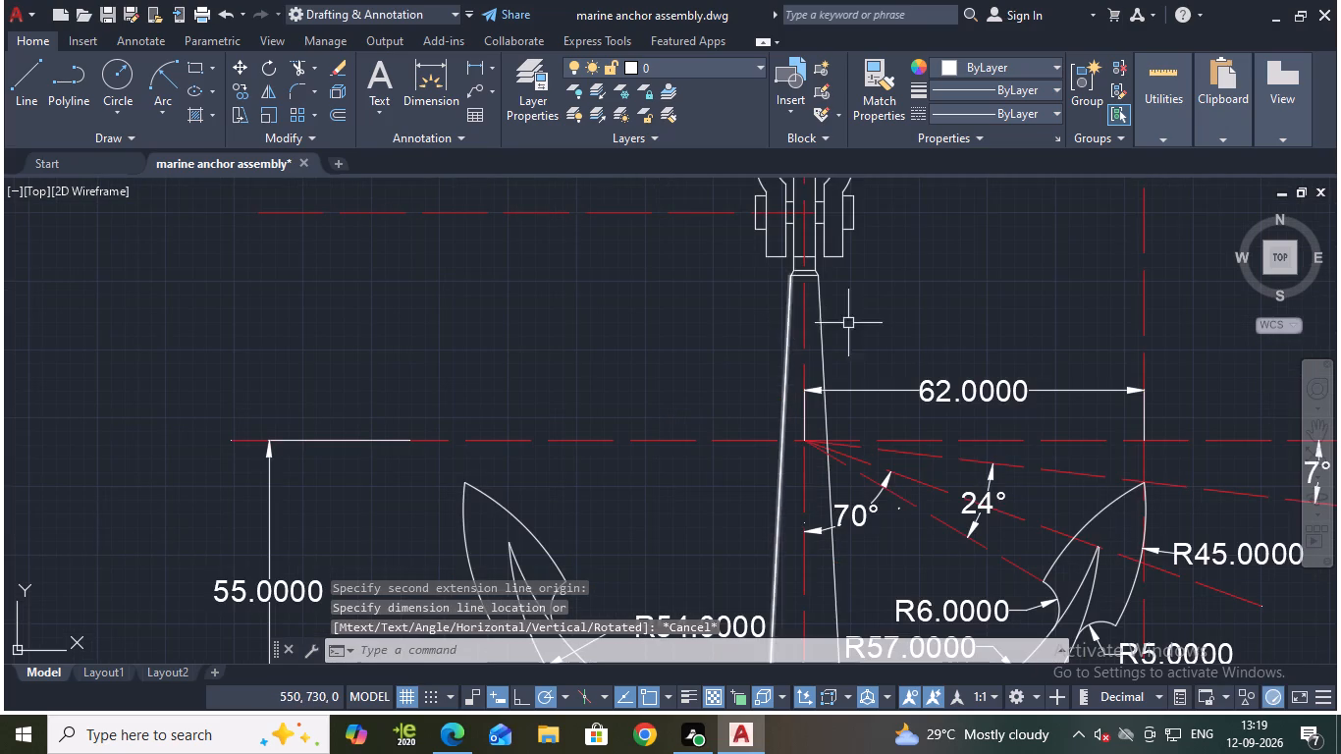
click(474, 65)
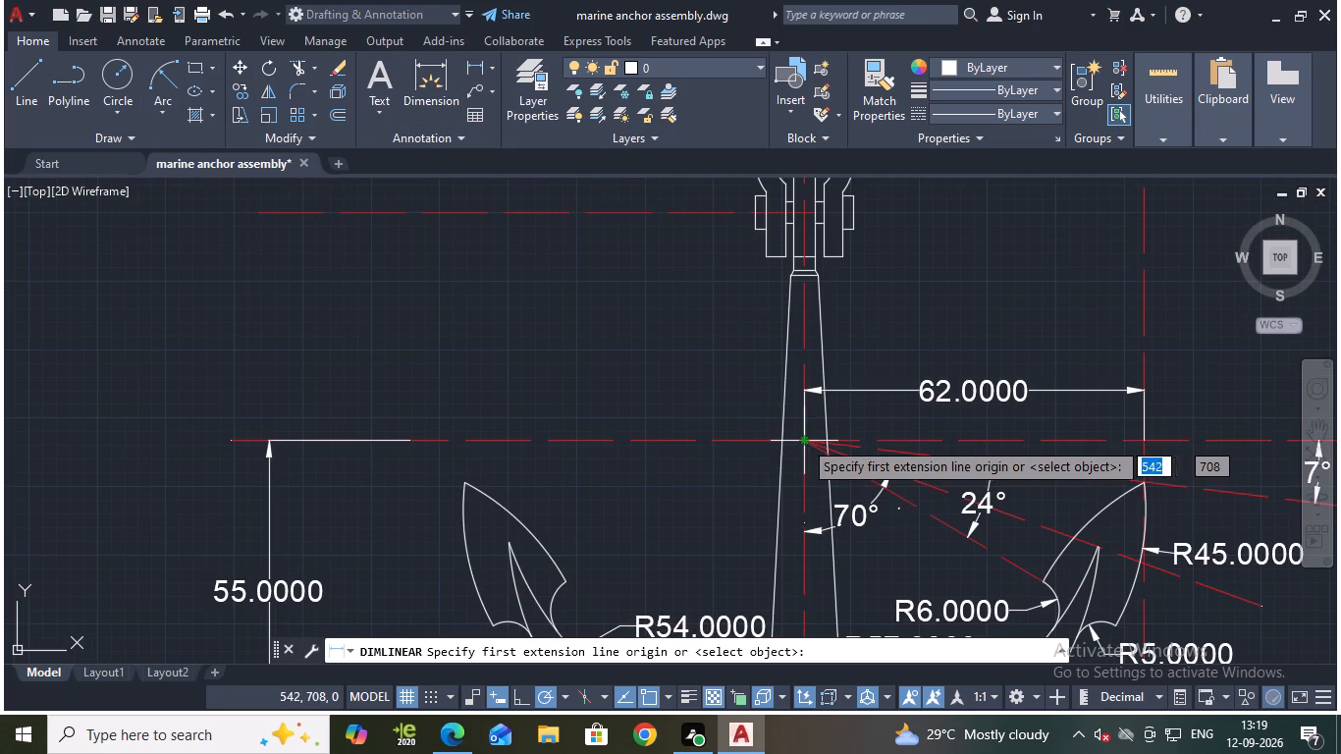
click(803, 440)
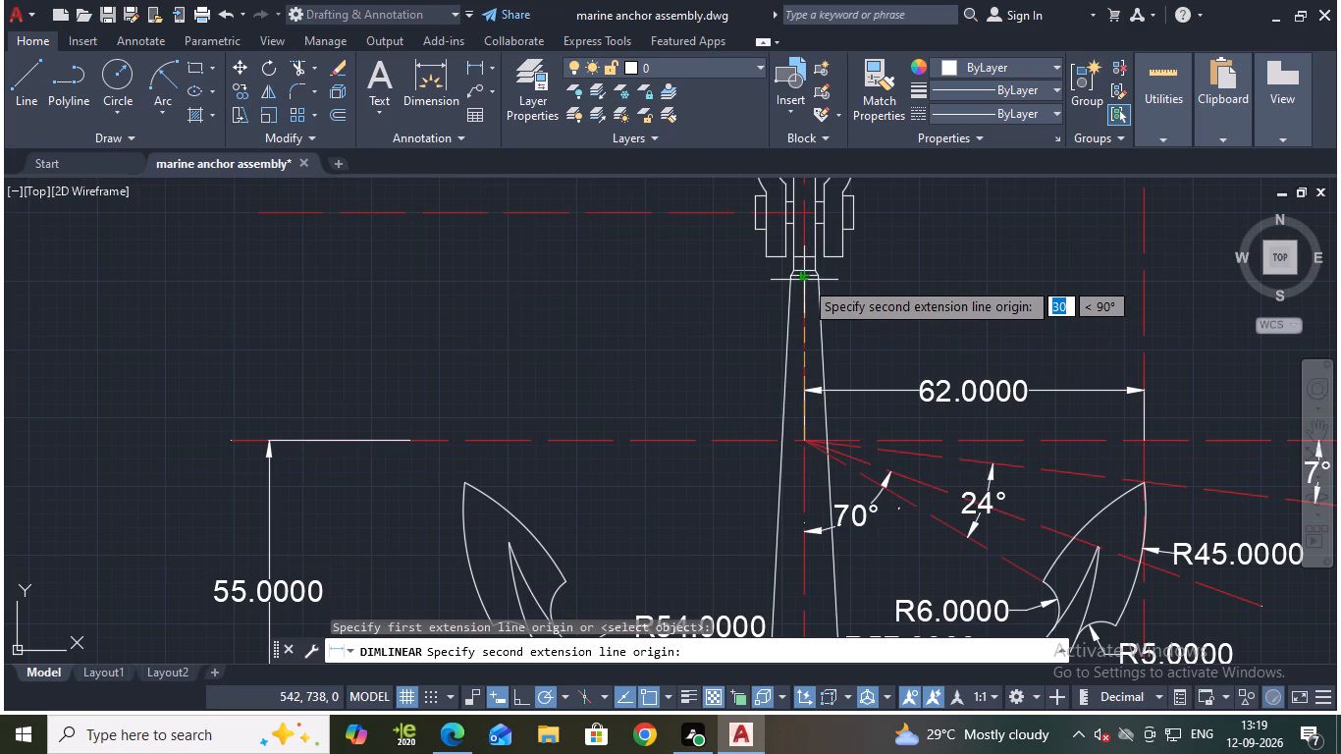
click(804, 277)
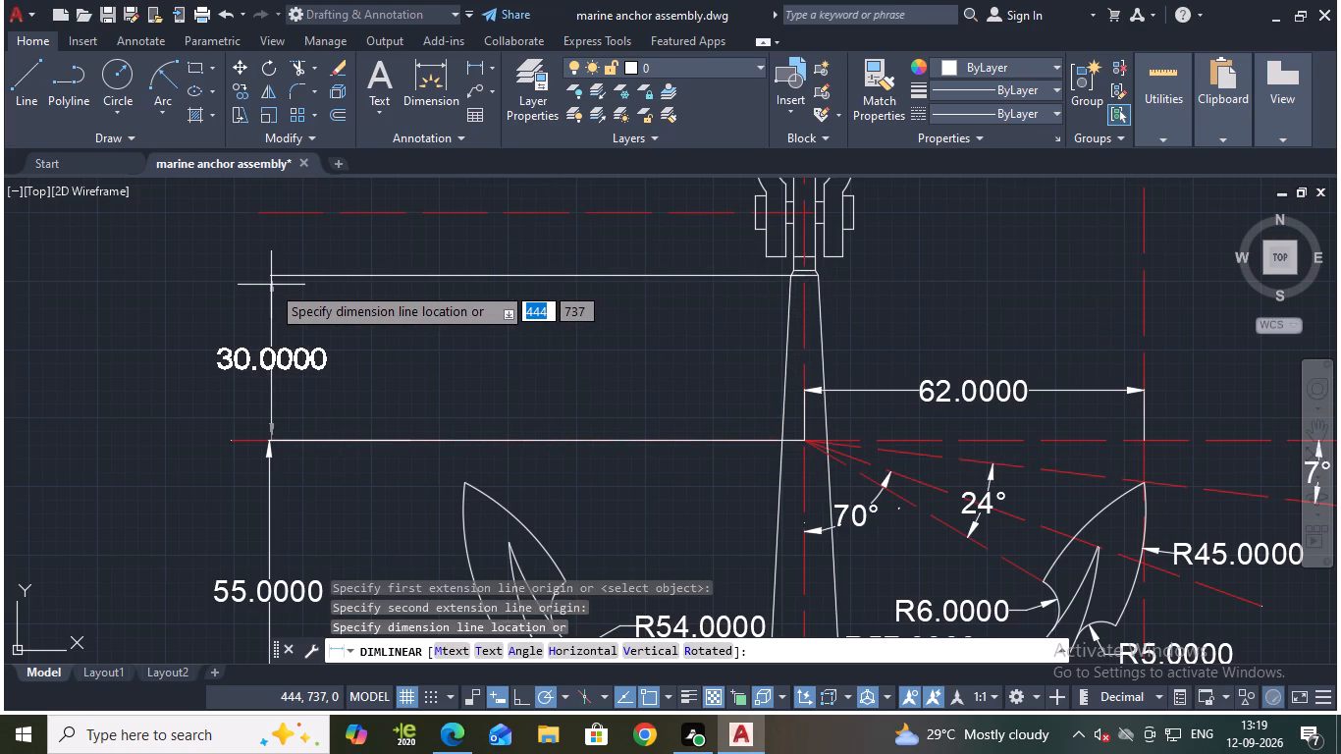
click(269, 285)
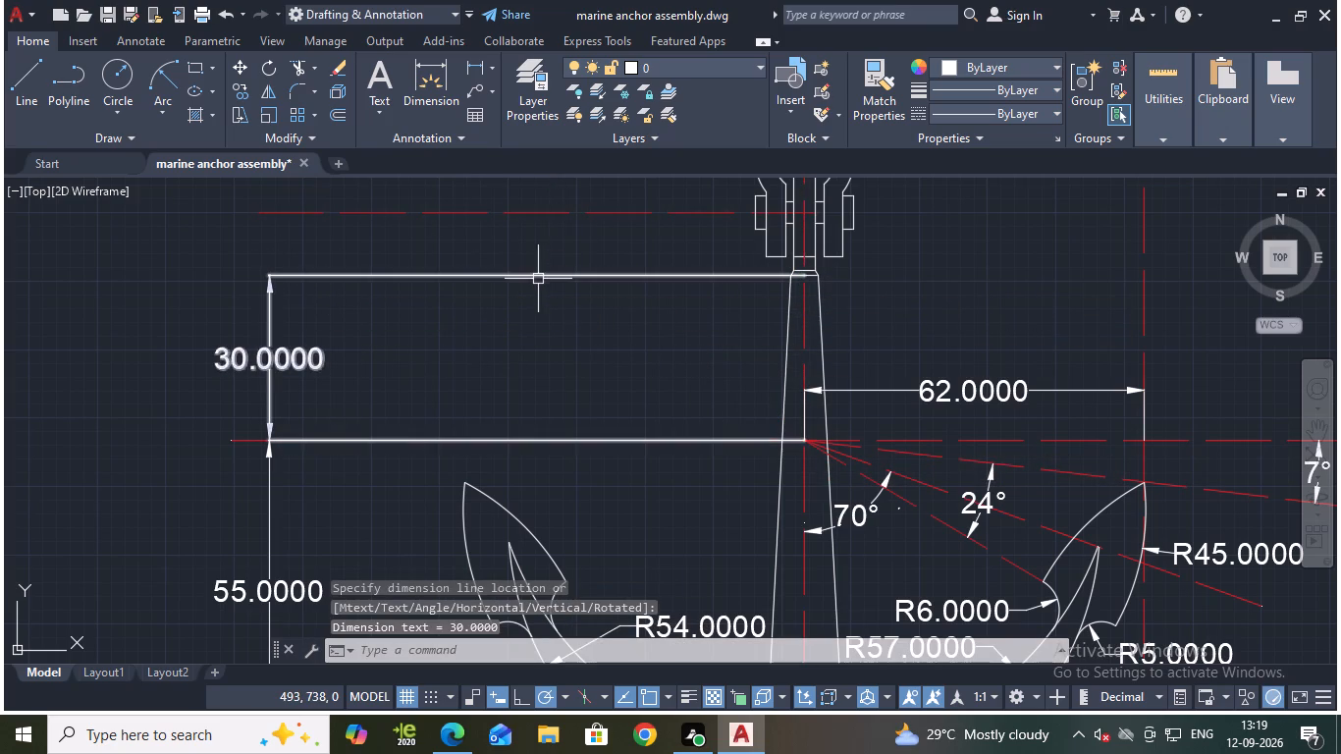
Add a vertical linear dimension from the red line through the shackle pin to the shank's top level, aligned above the 30.0000 dimension.
middle_drag(578, 236, 602, 289)
key(space)
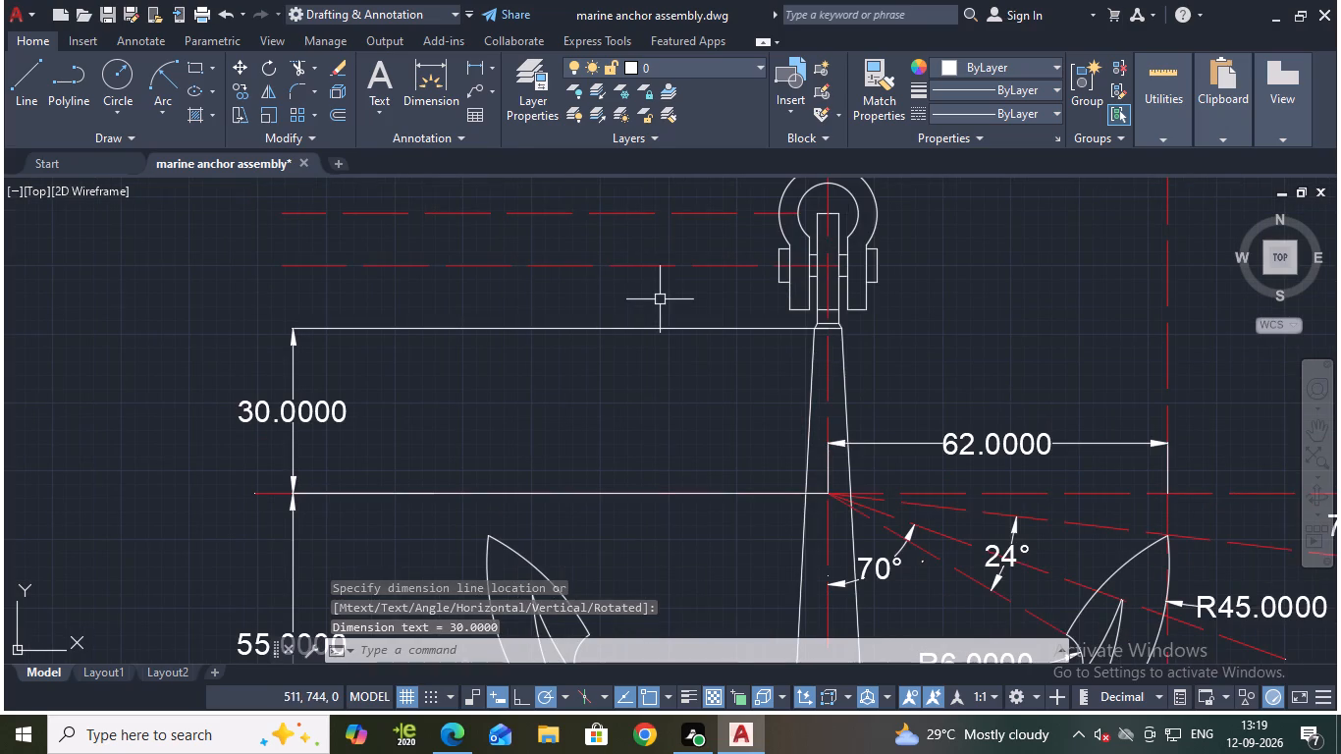
click(376, 266)
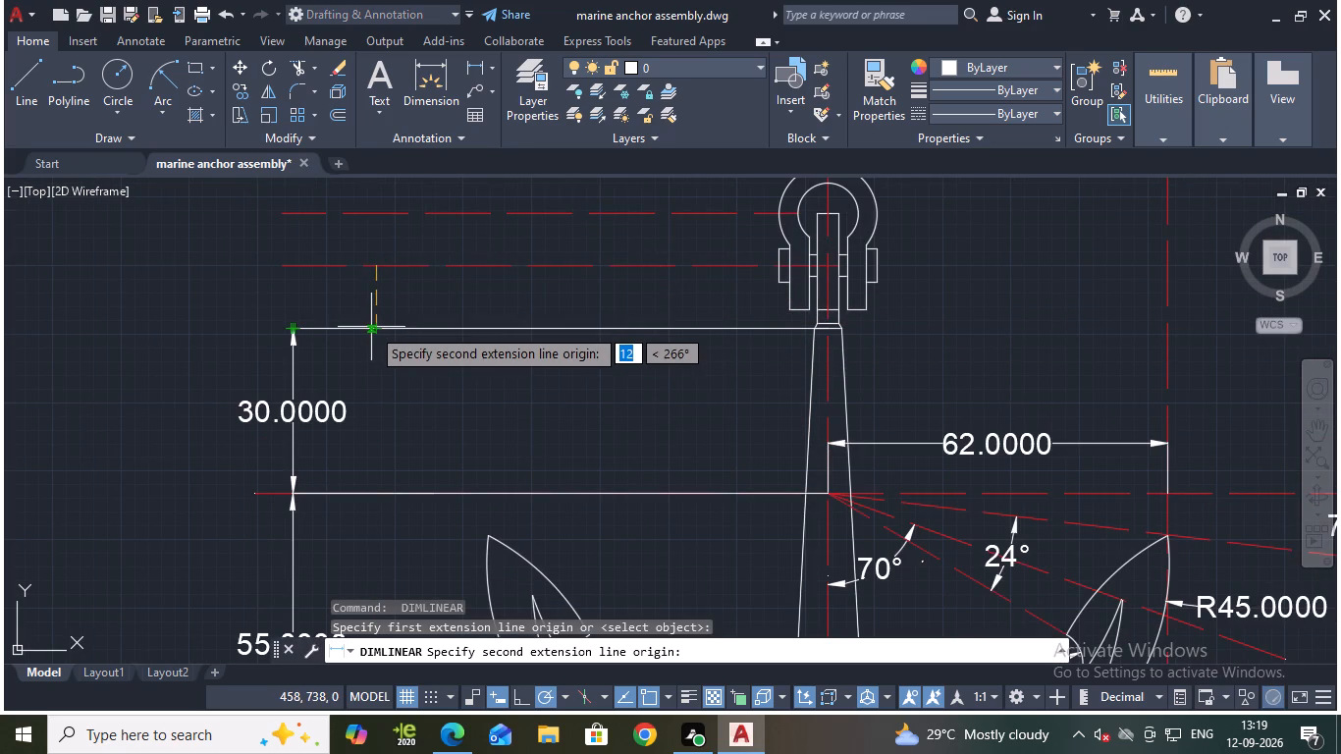
scroll(371, 327, up, 2)
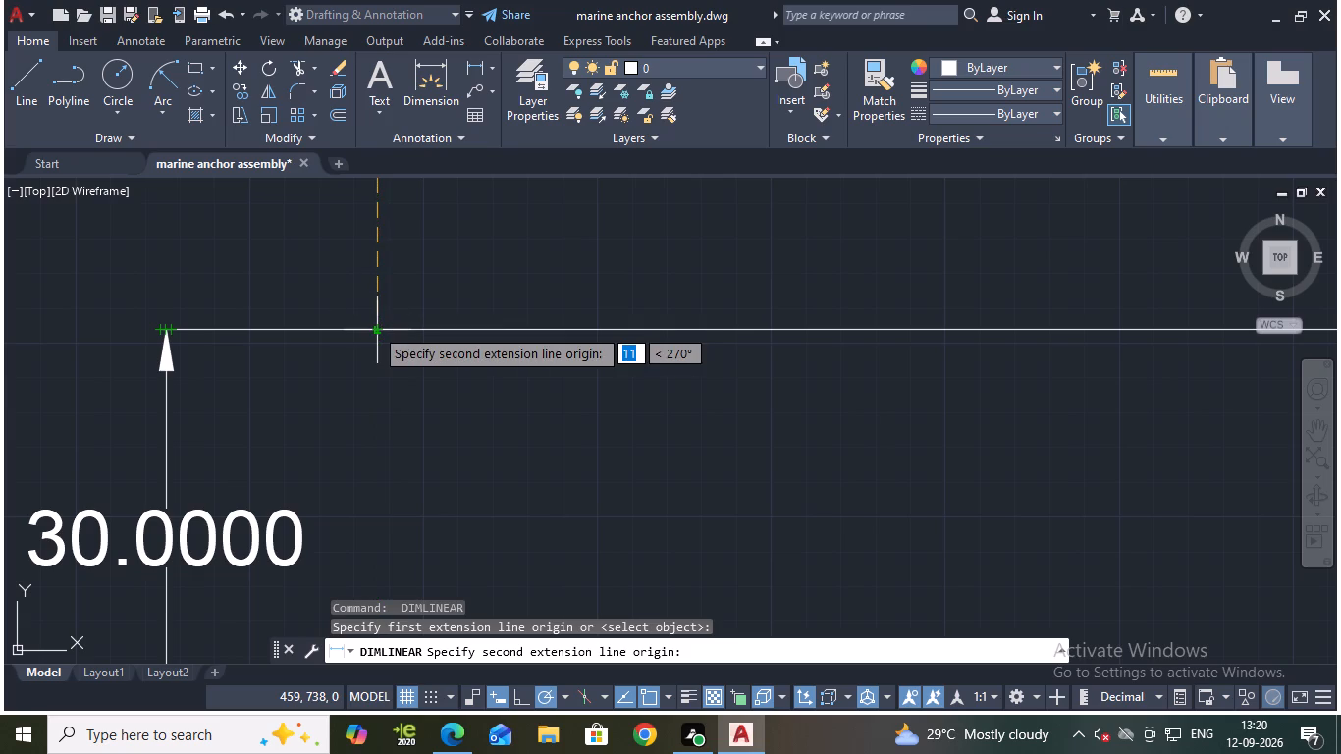
click(374, 327)
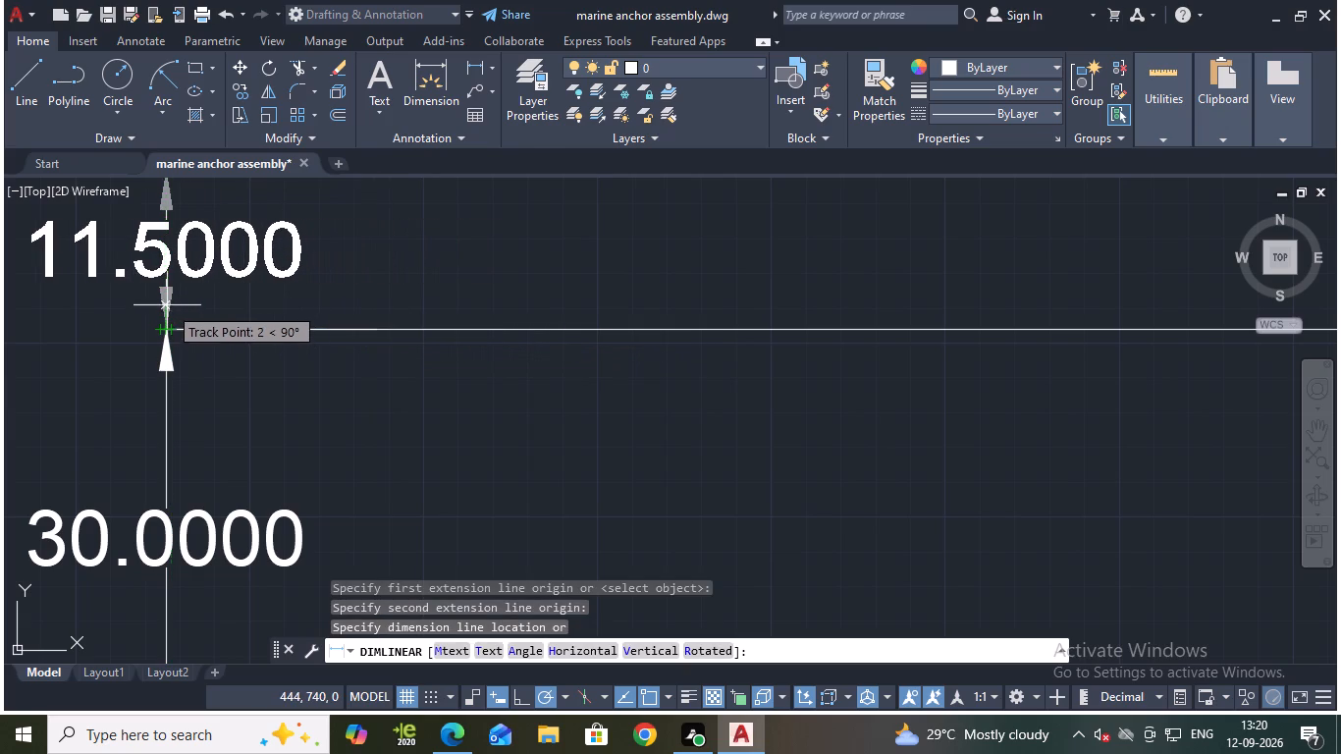
click(167, 303)
Add a vertical linear dimension between the two upper red dashed lines, placed just left of the shackle.
scroll(417, 316, down, 2)
key(space)
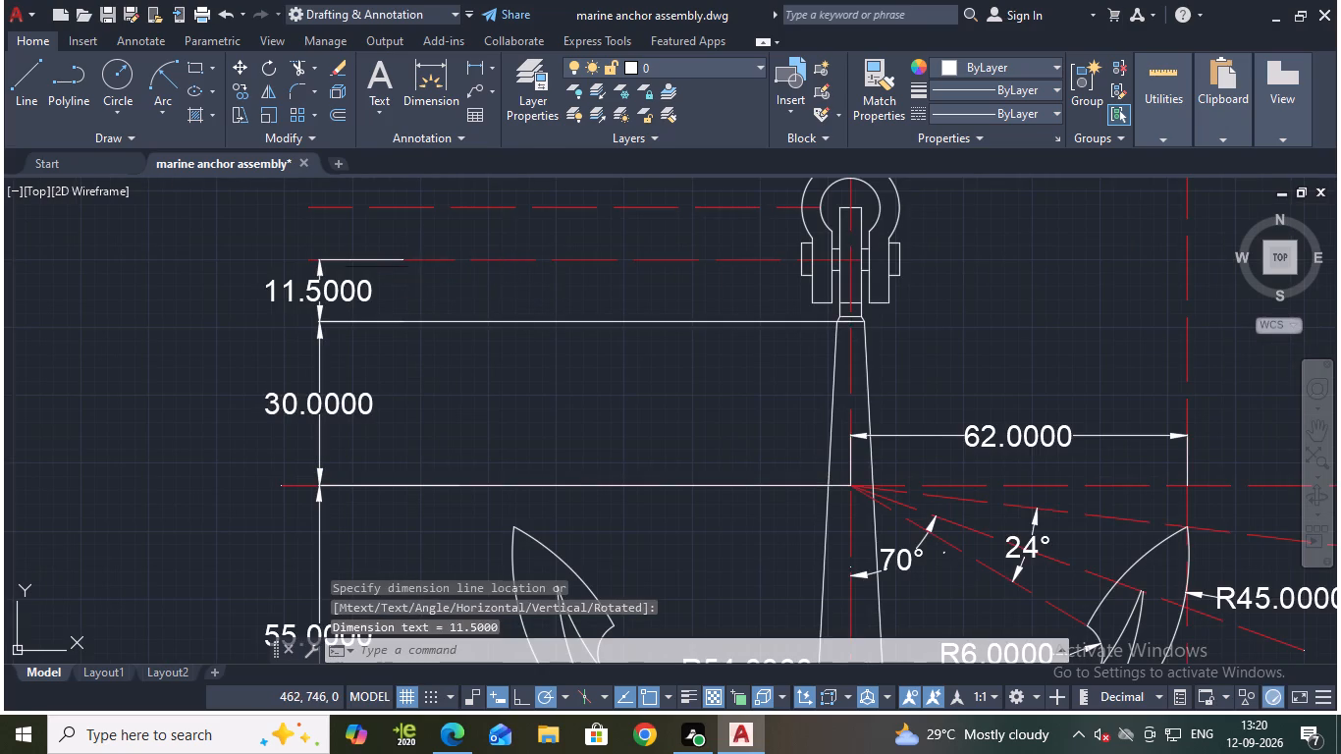
click(336, 204)
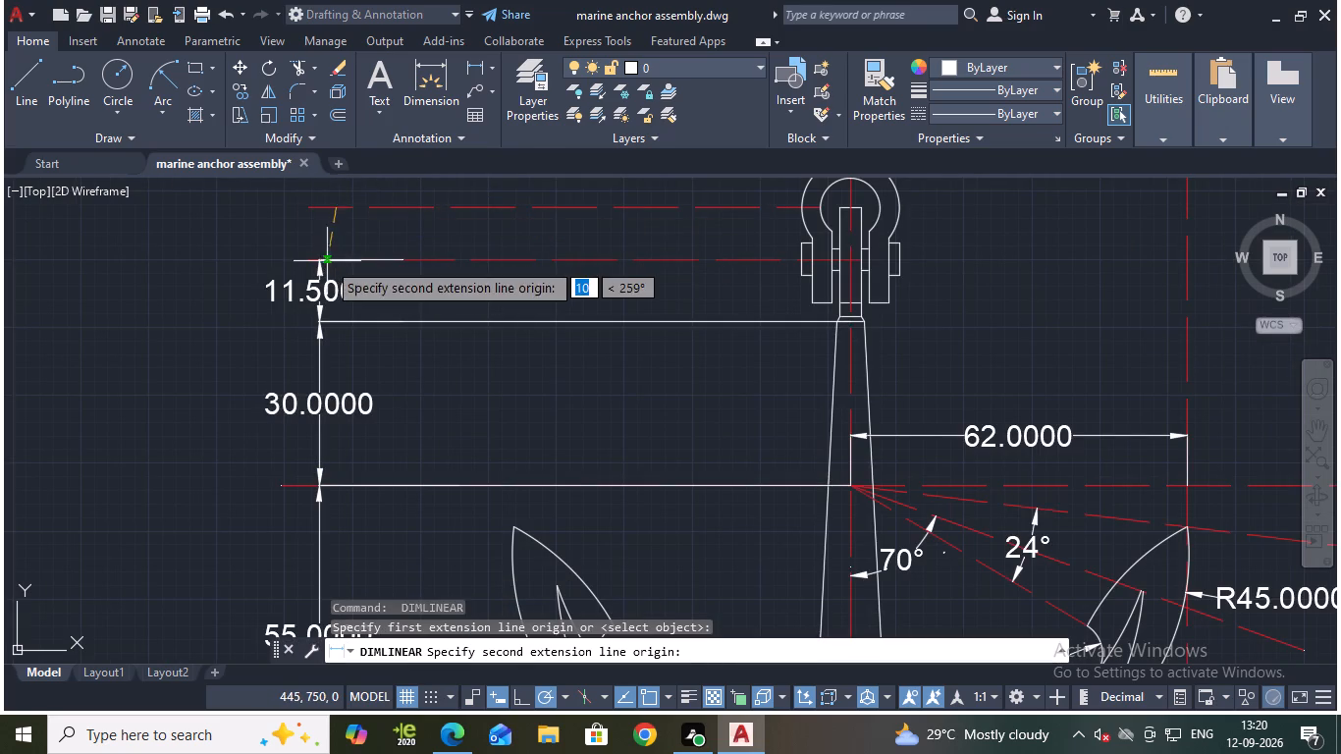
click(336, 261)
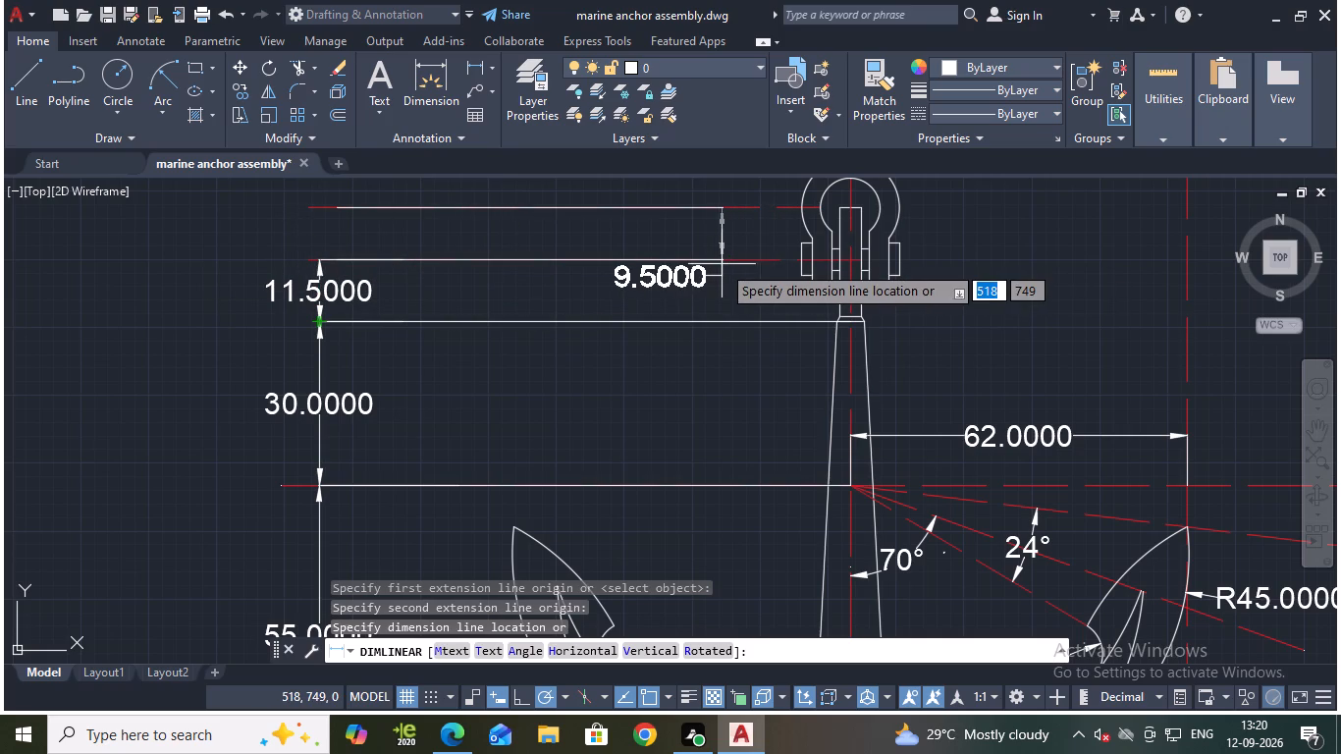
scroll(718, 264, down, 1)
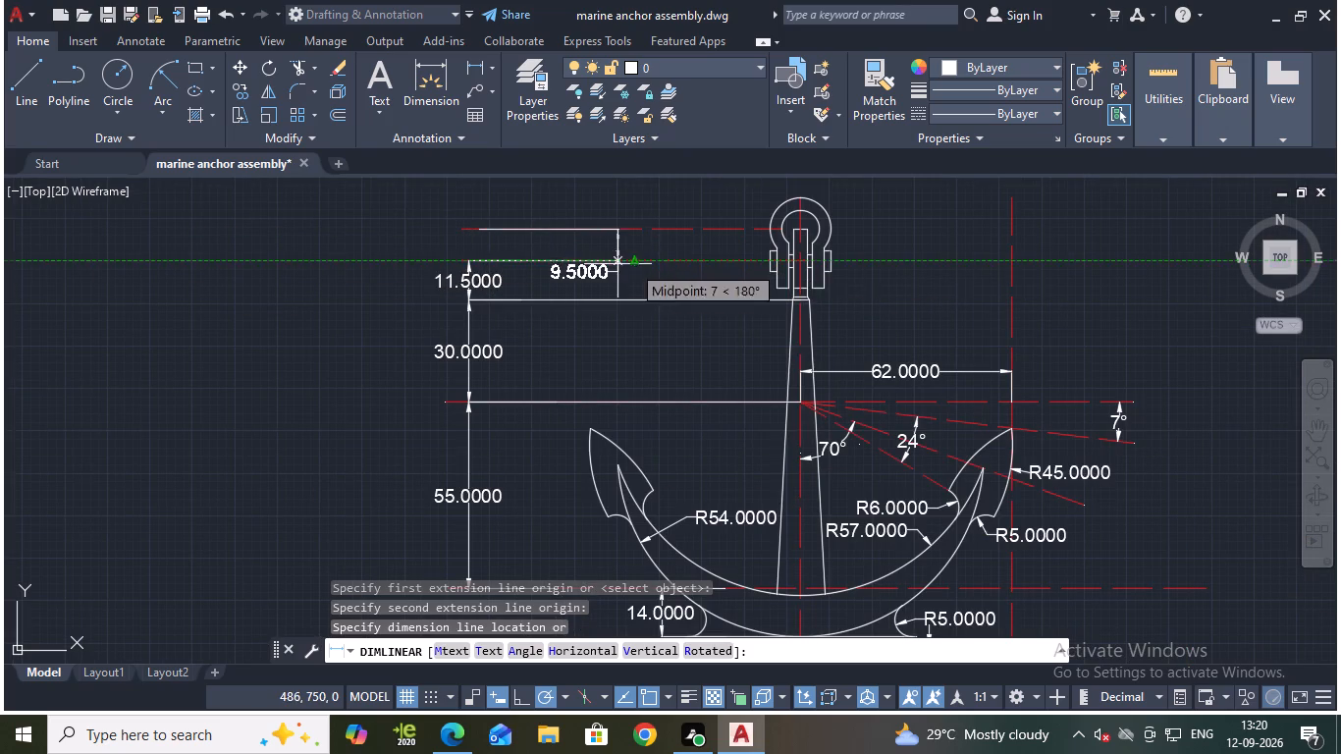
click(744, 263)
key(Escape)
Move the 30.0000 dimension line about 58 units right, closer to the shank.
scroll(720, 373, down, 1)
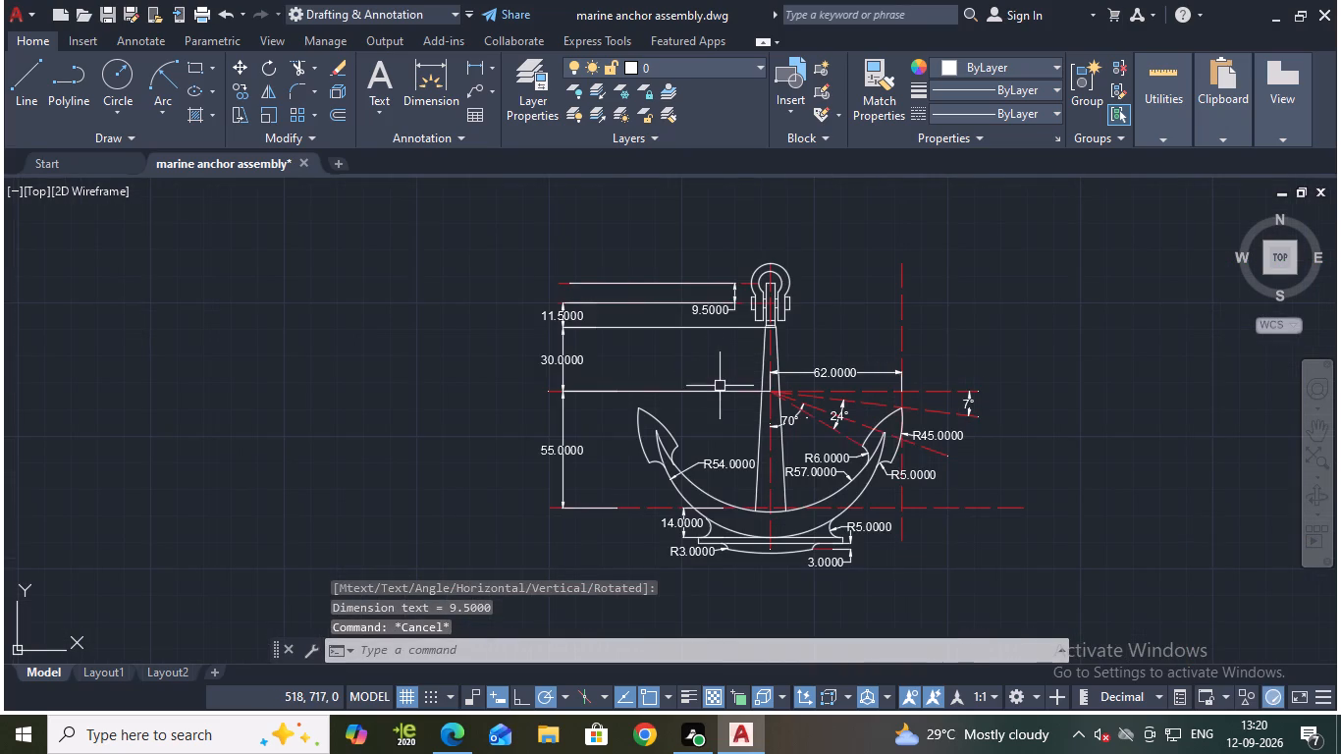
scroll(629, 419, up, 1)
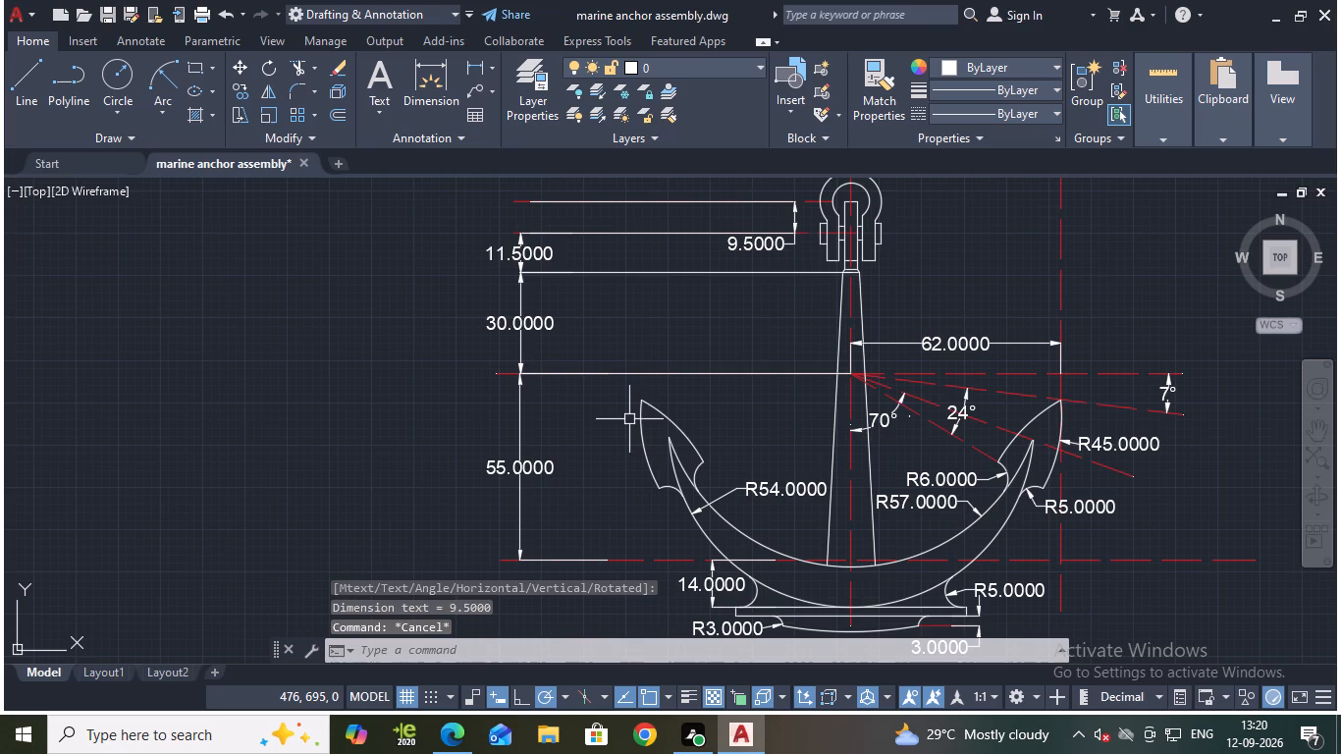
click(538, 331)
click(514, 326)
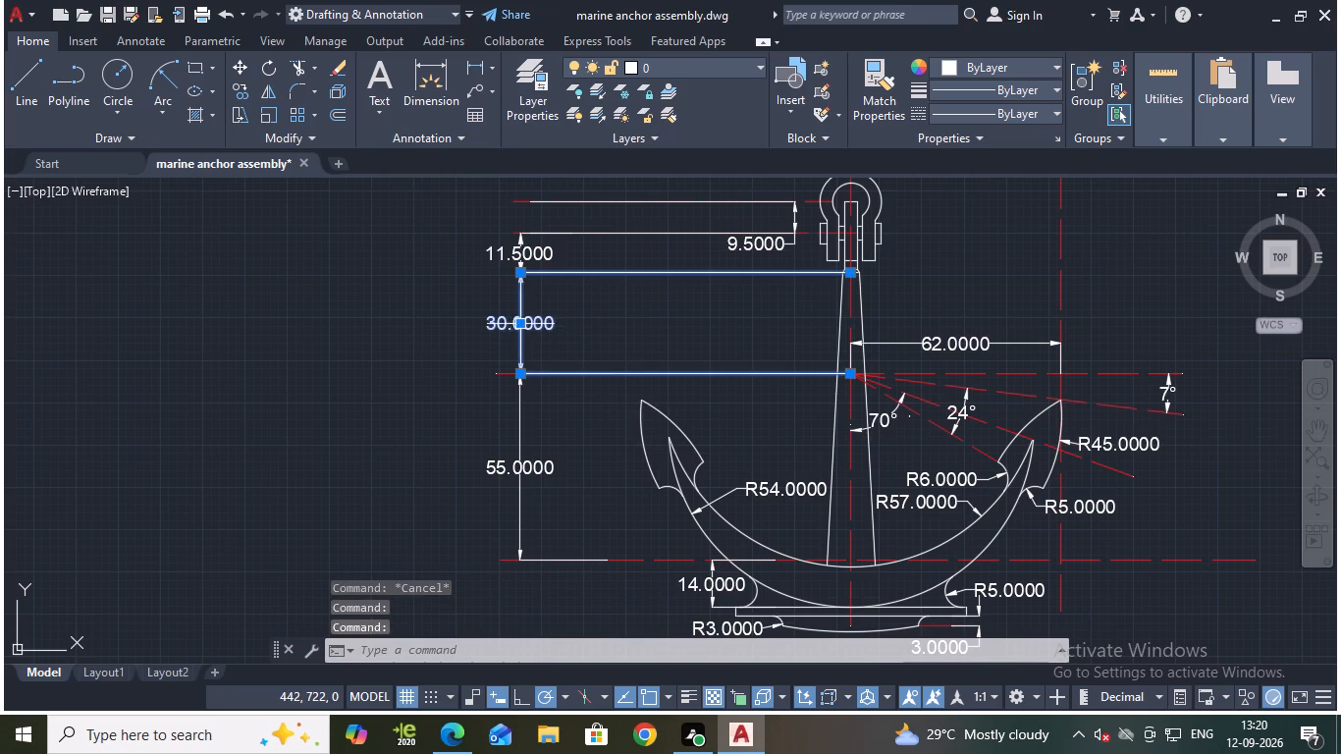
click(517, 327)
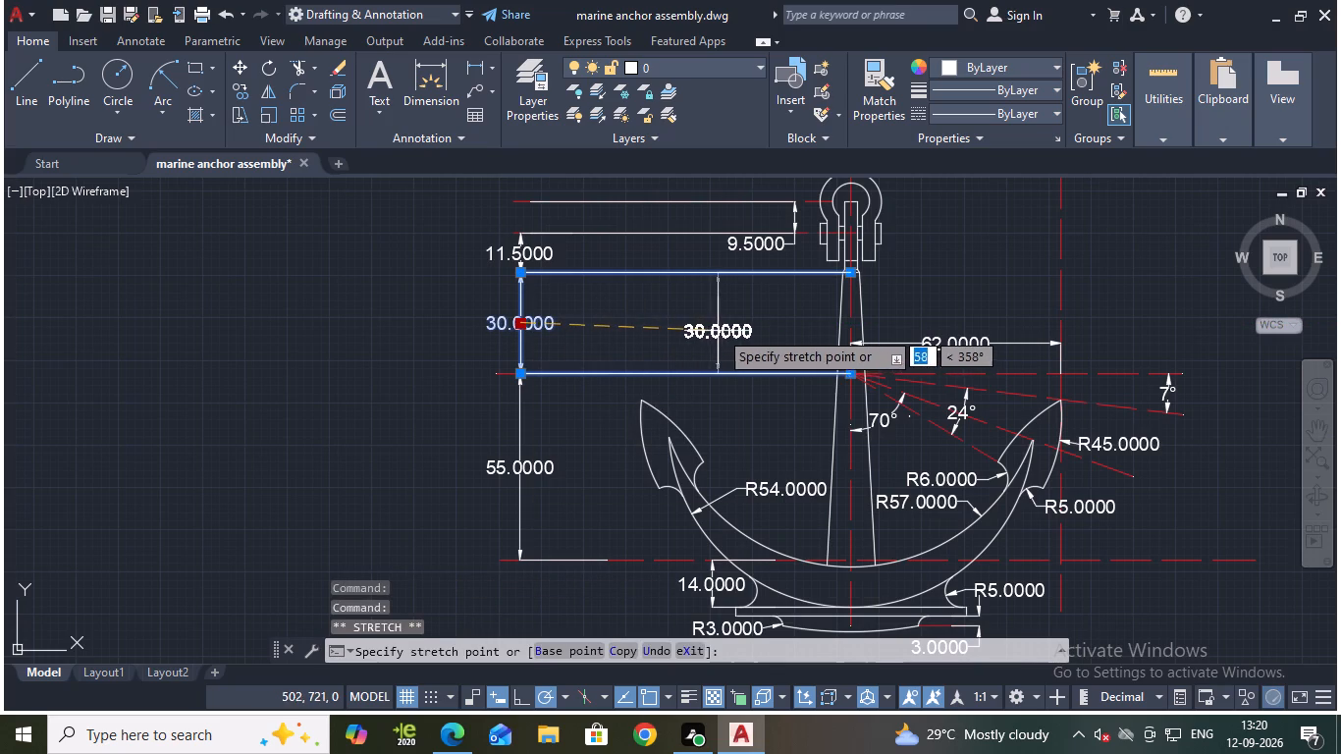
click(720, 330)
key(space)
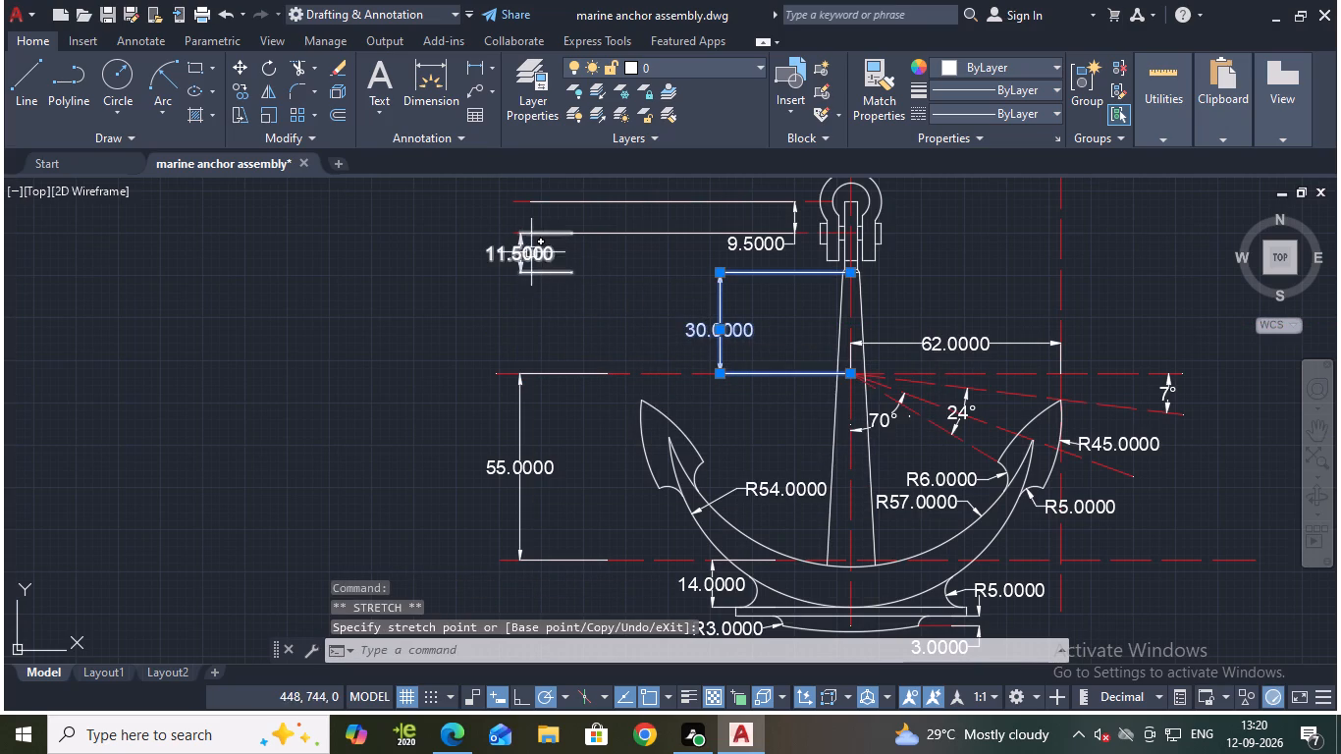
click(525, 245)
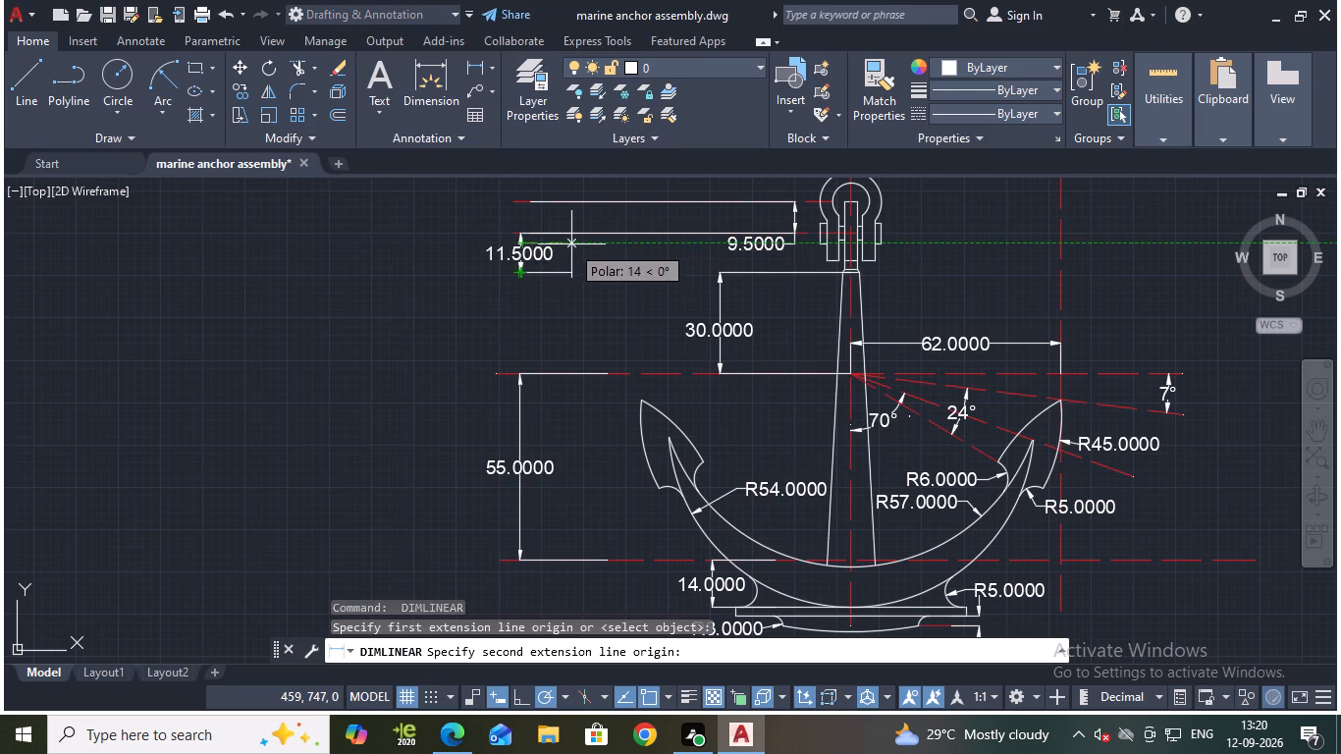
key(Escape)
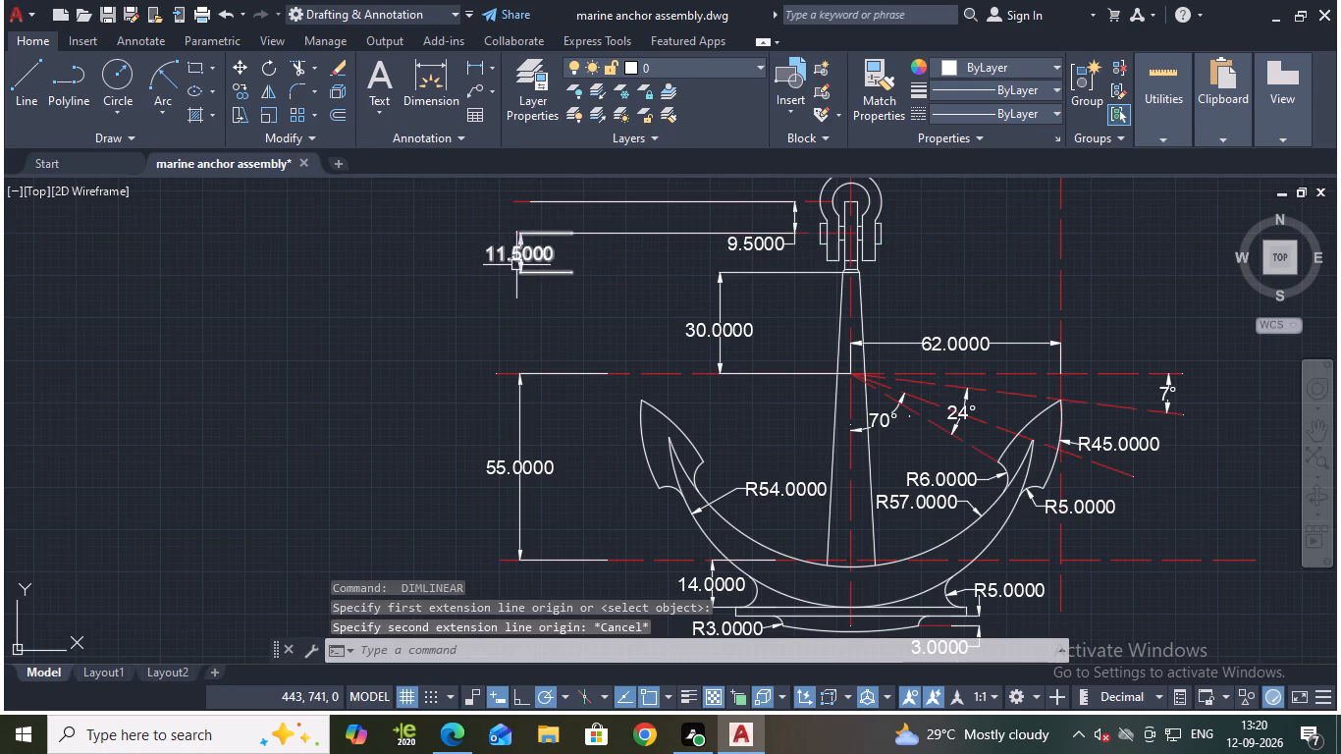
Move the 11.5000 dimension line about 58 units right, in line with the 30.0000 dimension below.
click(521, 269)
click(524, 258)
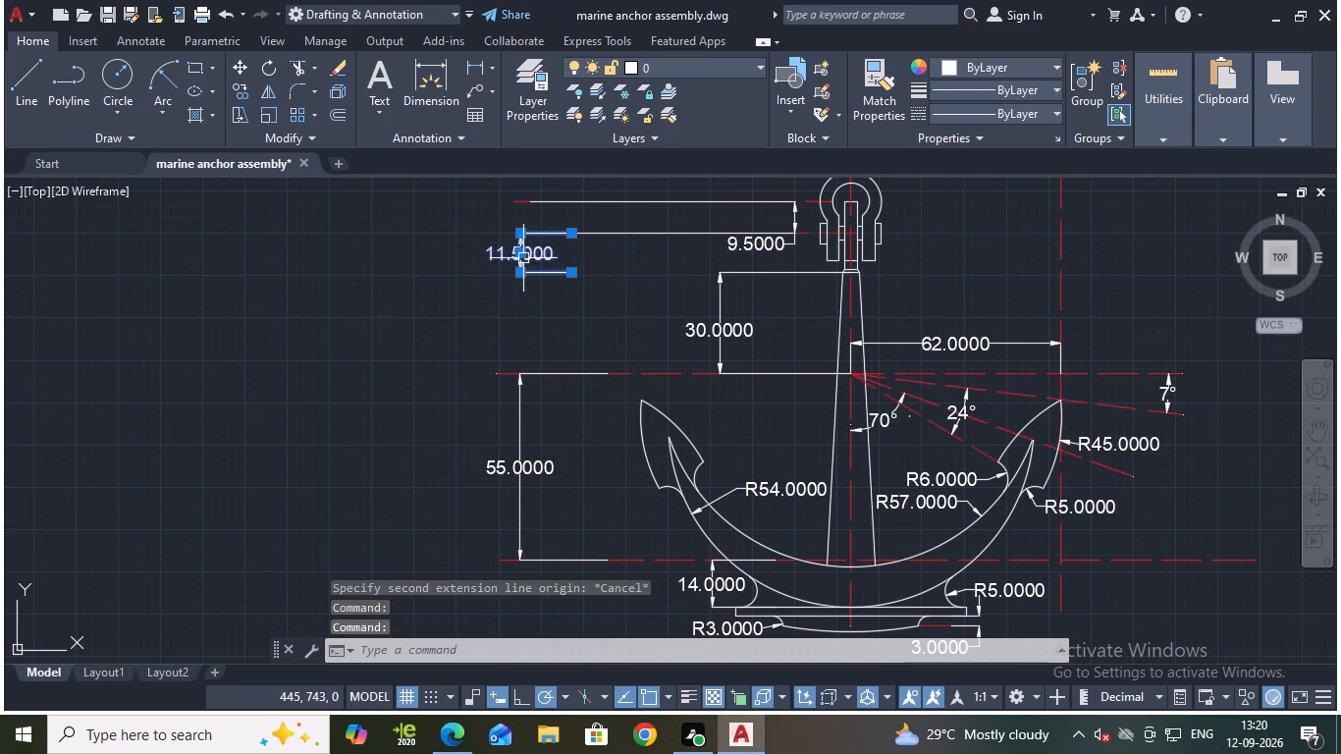
click(521, 250)
key(Escape)
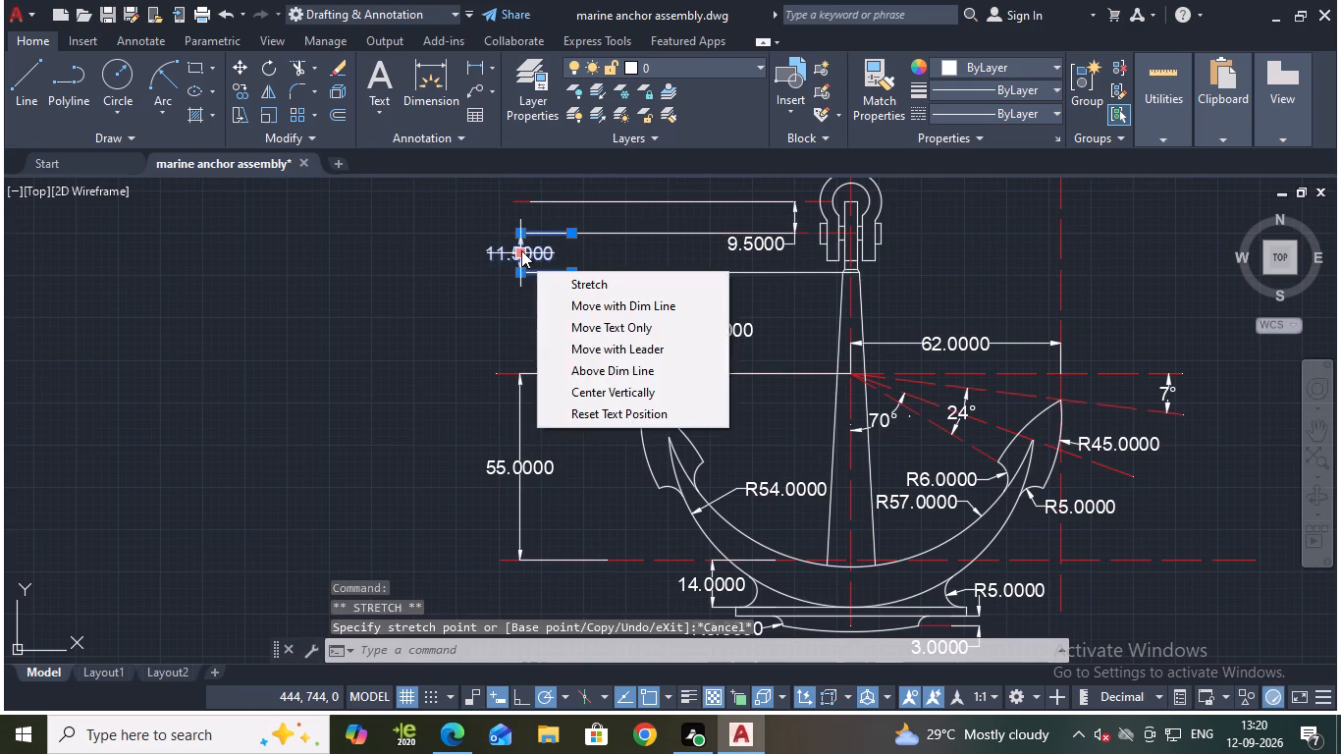
click(519, 250)
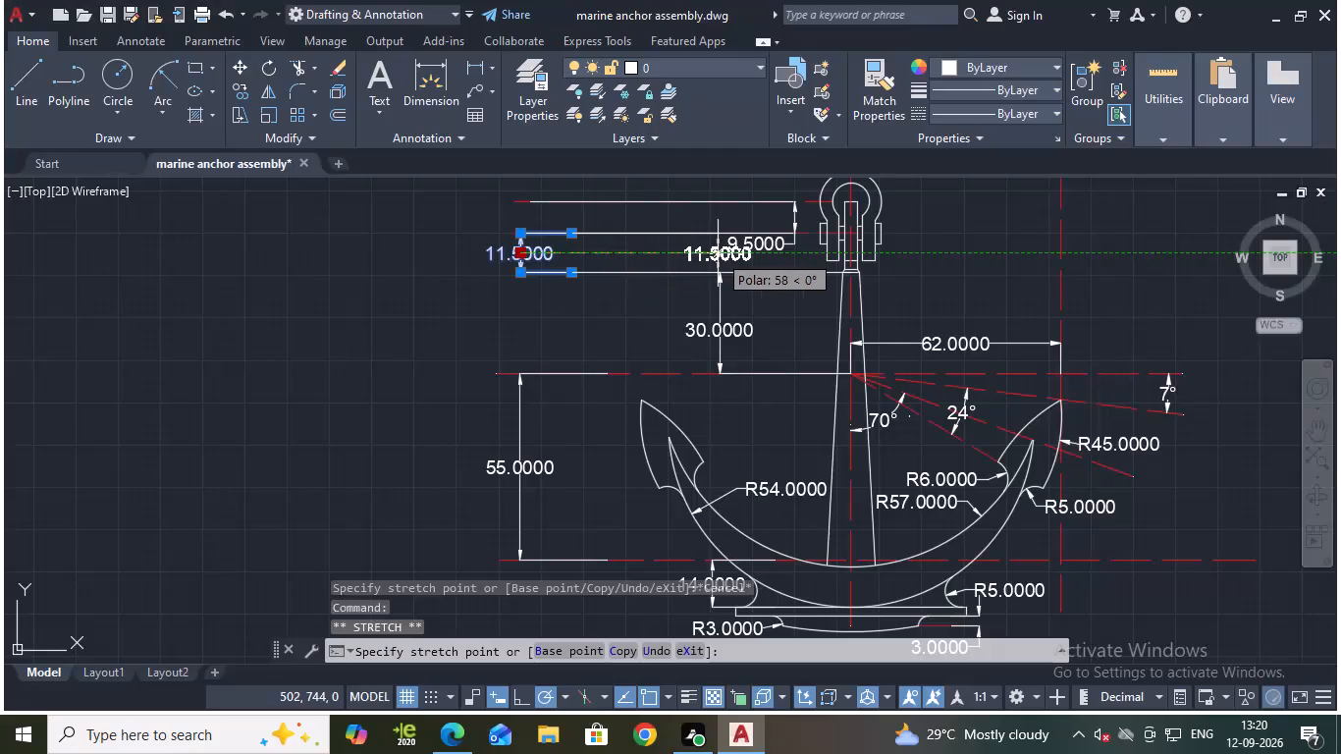
click(722, 252)
key(Escape)
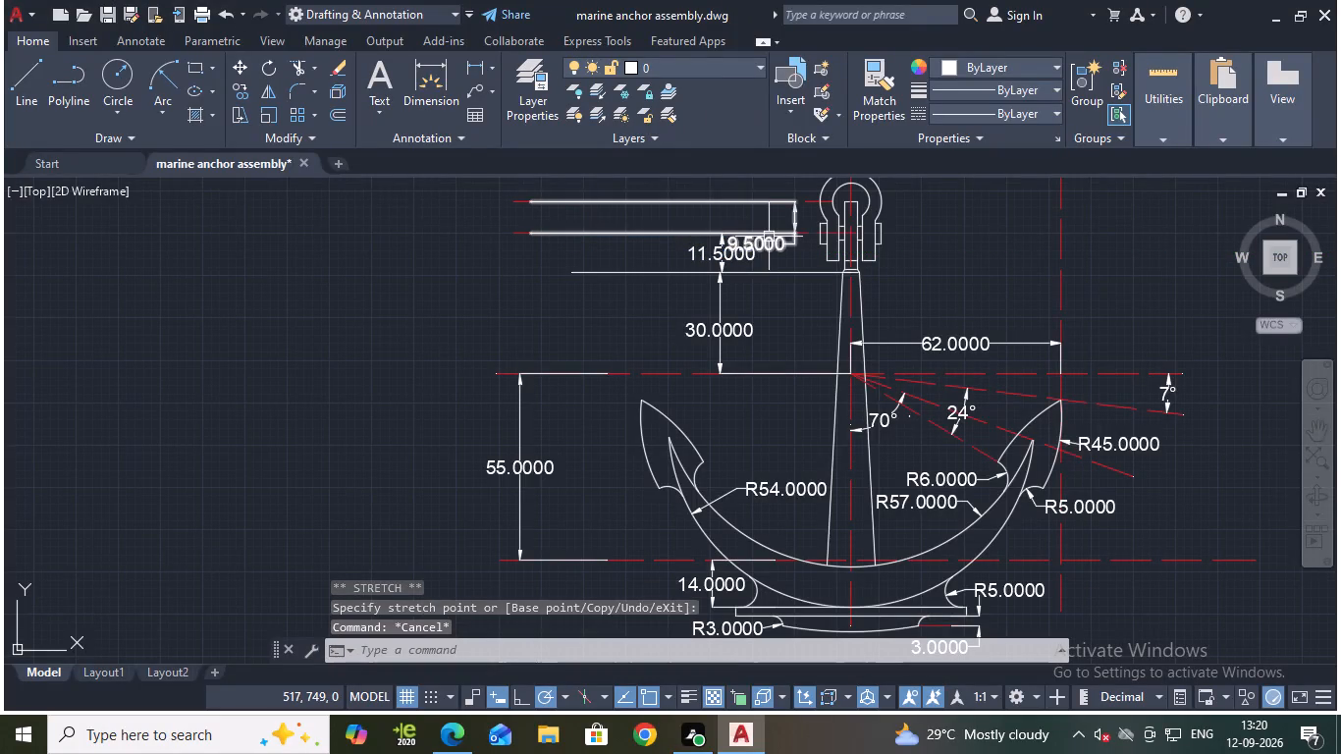
scroll(692, 288, up, 2)
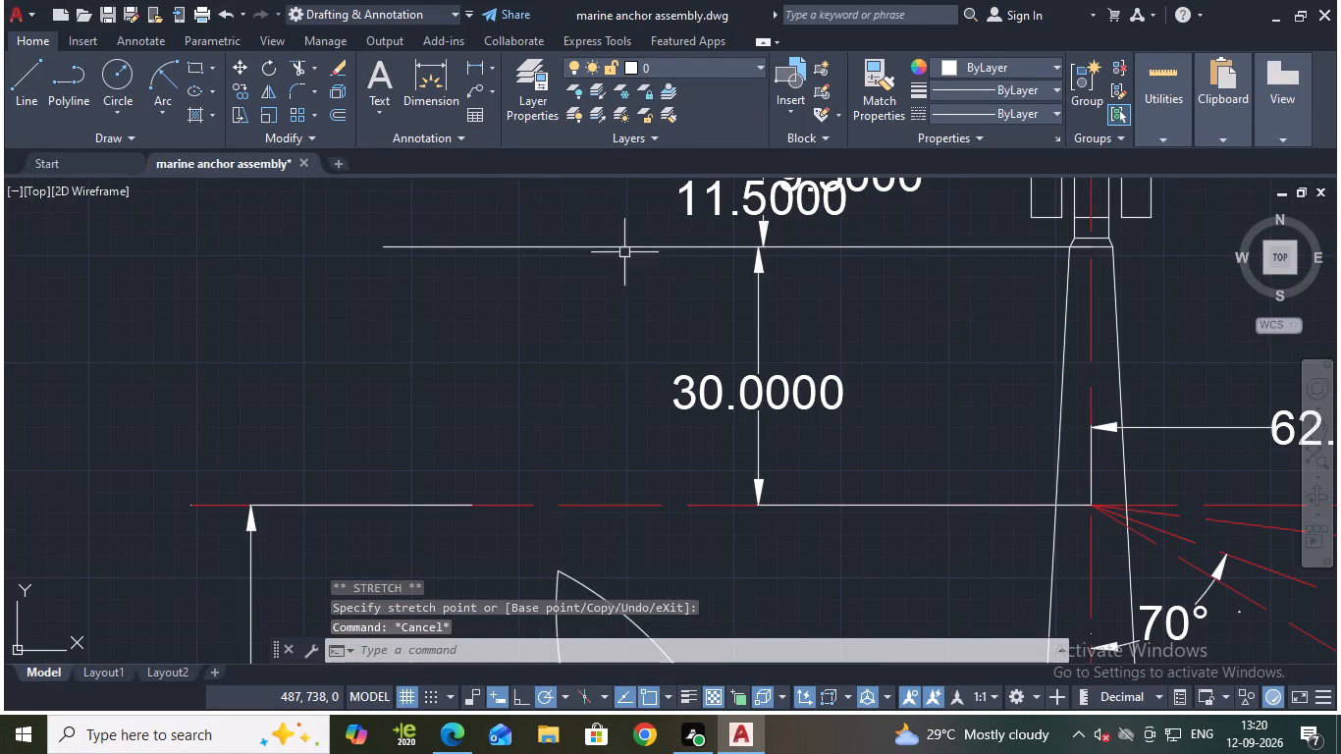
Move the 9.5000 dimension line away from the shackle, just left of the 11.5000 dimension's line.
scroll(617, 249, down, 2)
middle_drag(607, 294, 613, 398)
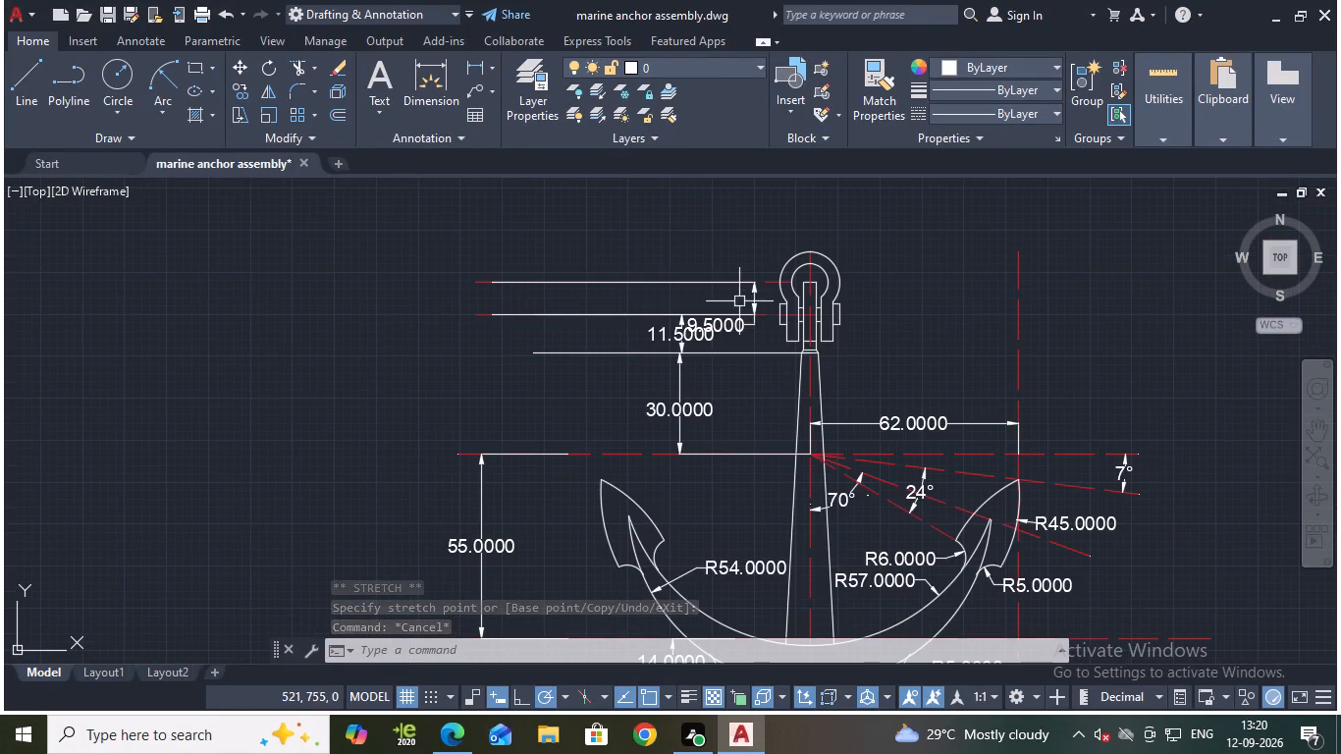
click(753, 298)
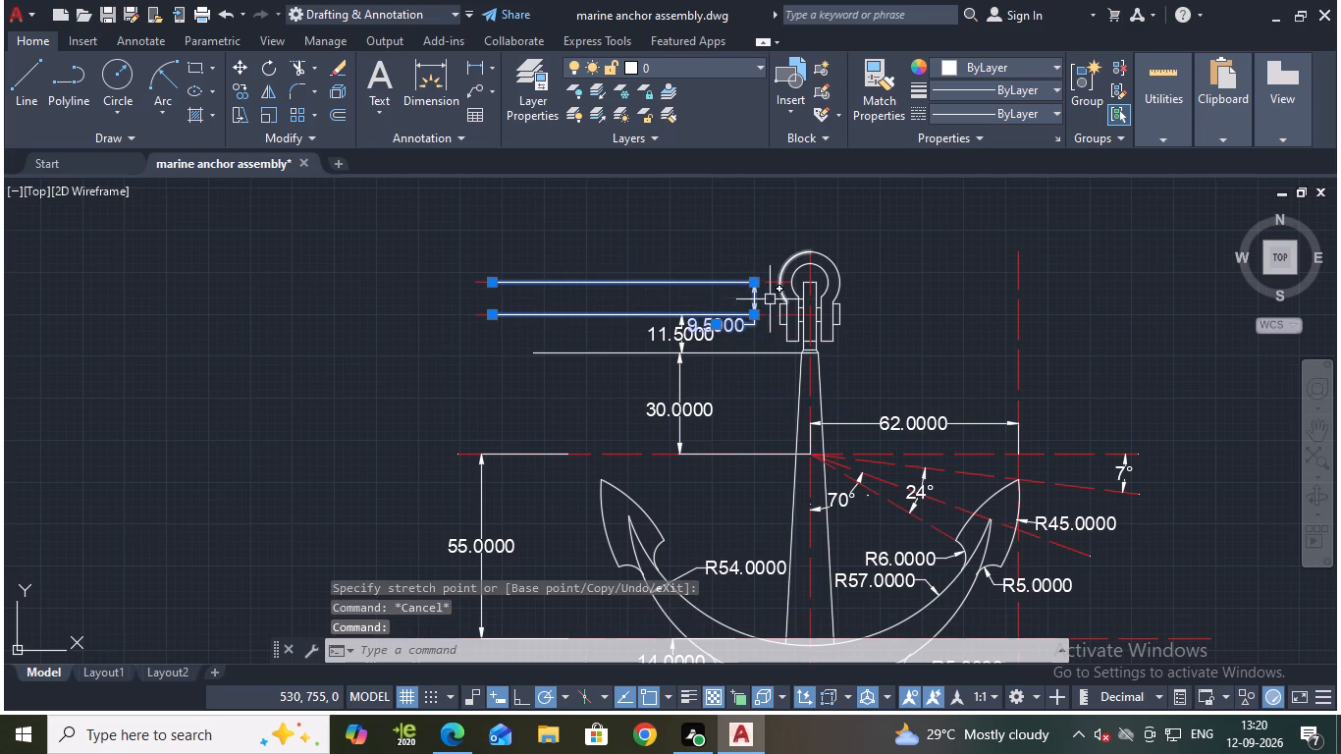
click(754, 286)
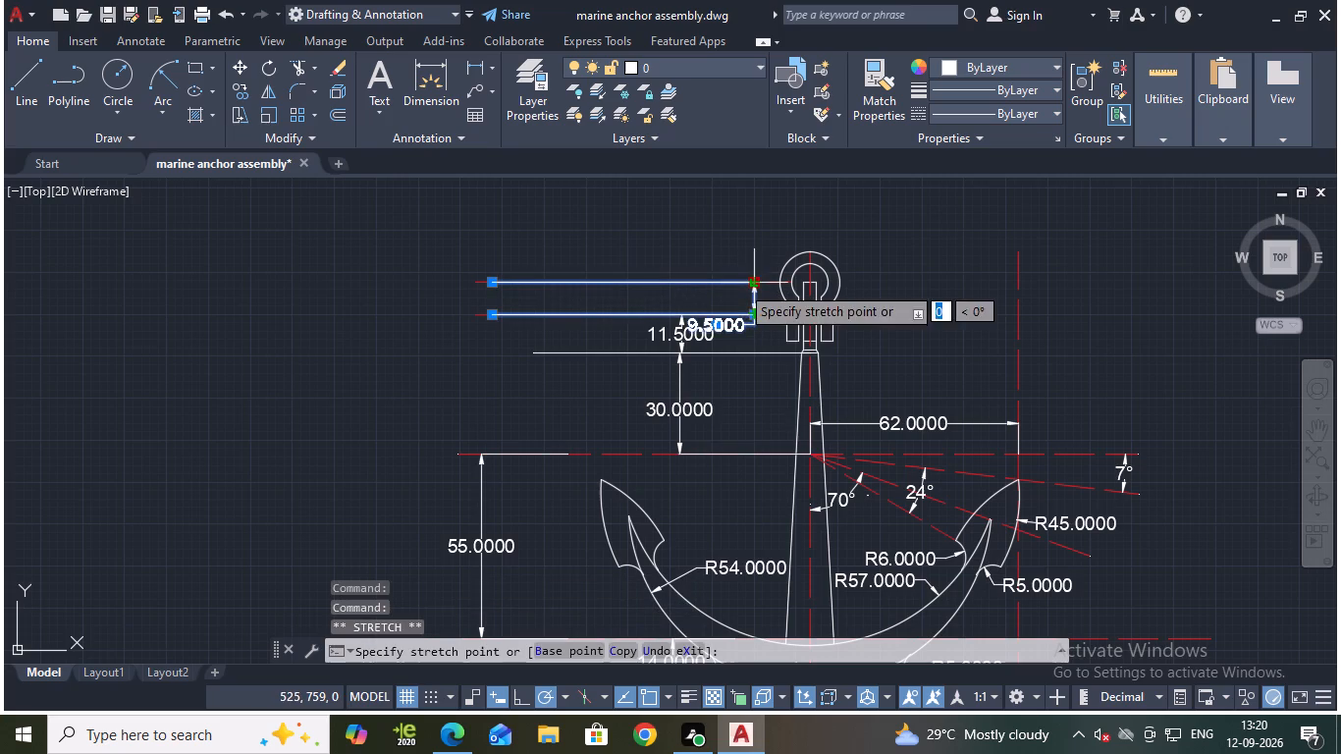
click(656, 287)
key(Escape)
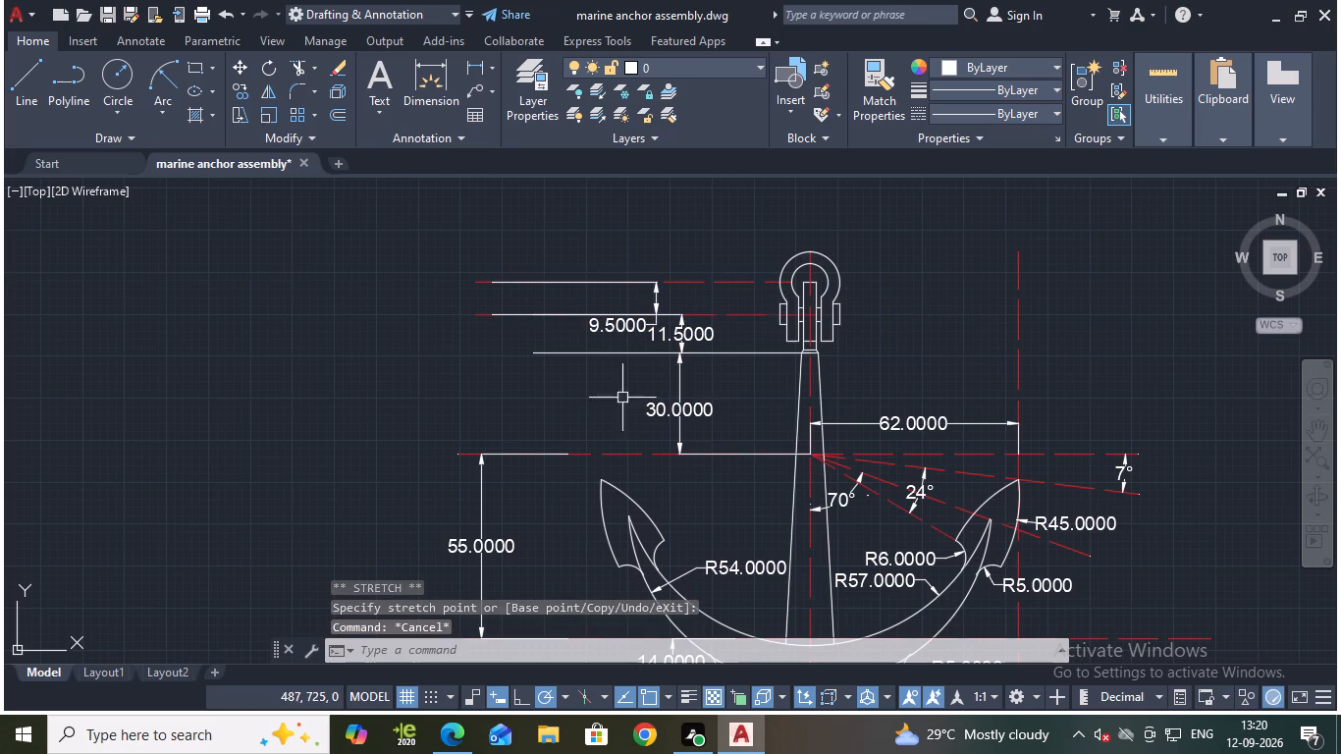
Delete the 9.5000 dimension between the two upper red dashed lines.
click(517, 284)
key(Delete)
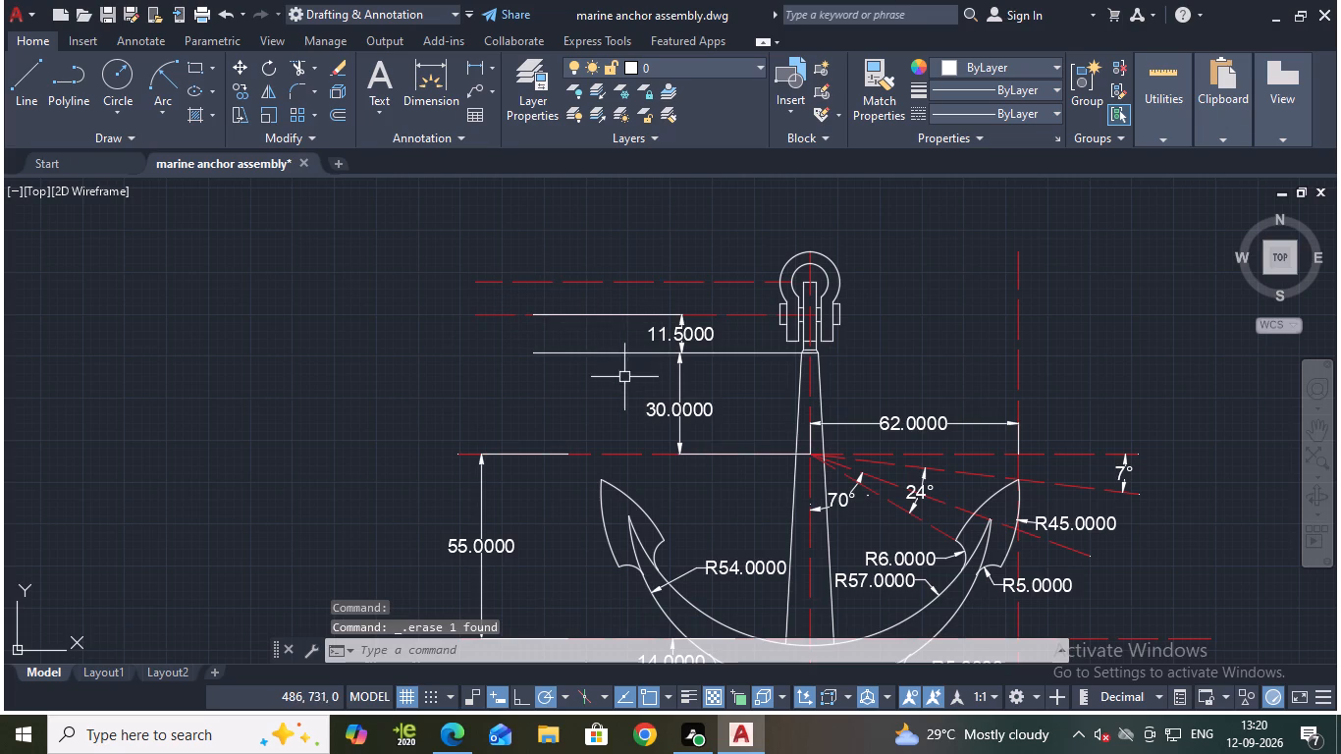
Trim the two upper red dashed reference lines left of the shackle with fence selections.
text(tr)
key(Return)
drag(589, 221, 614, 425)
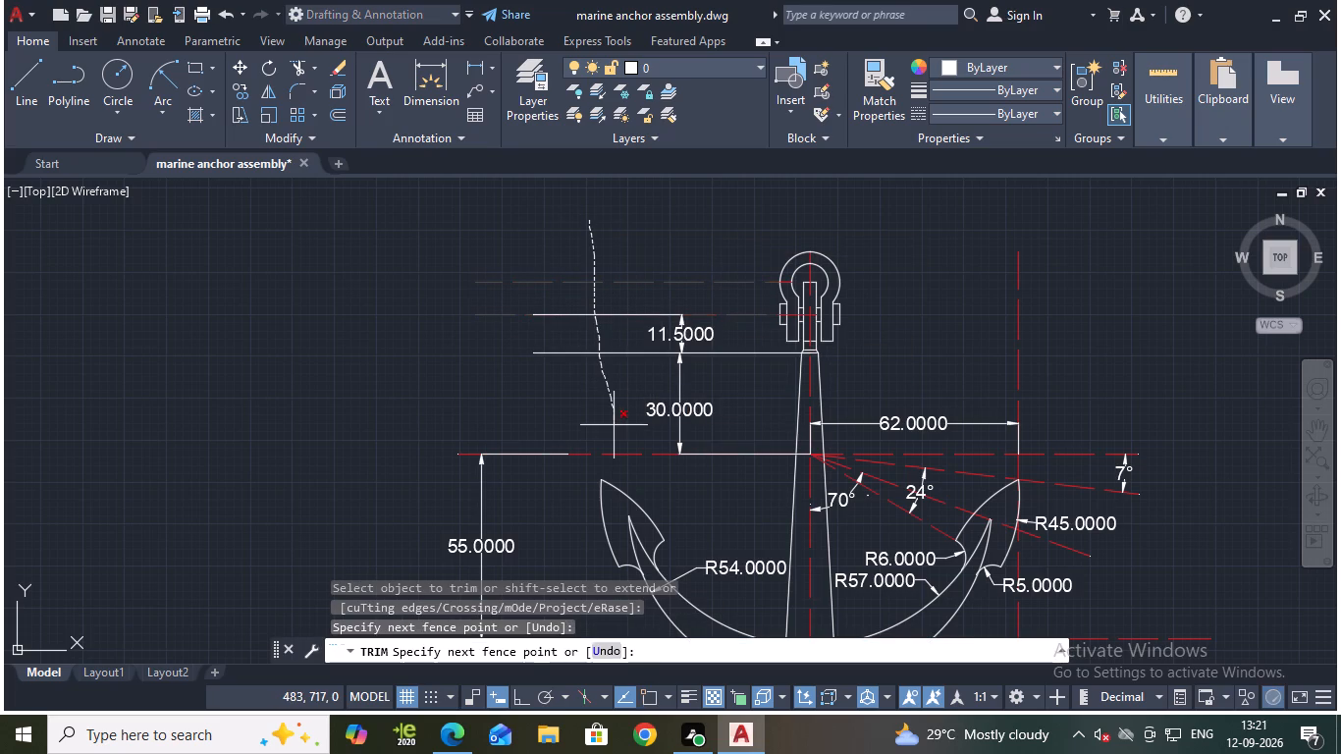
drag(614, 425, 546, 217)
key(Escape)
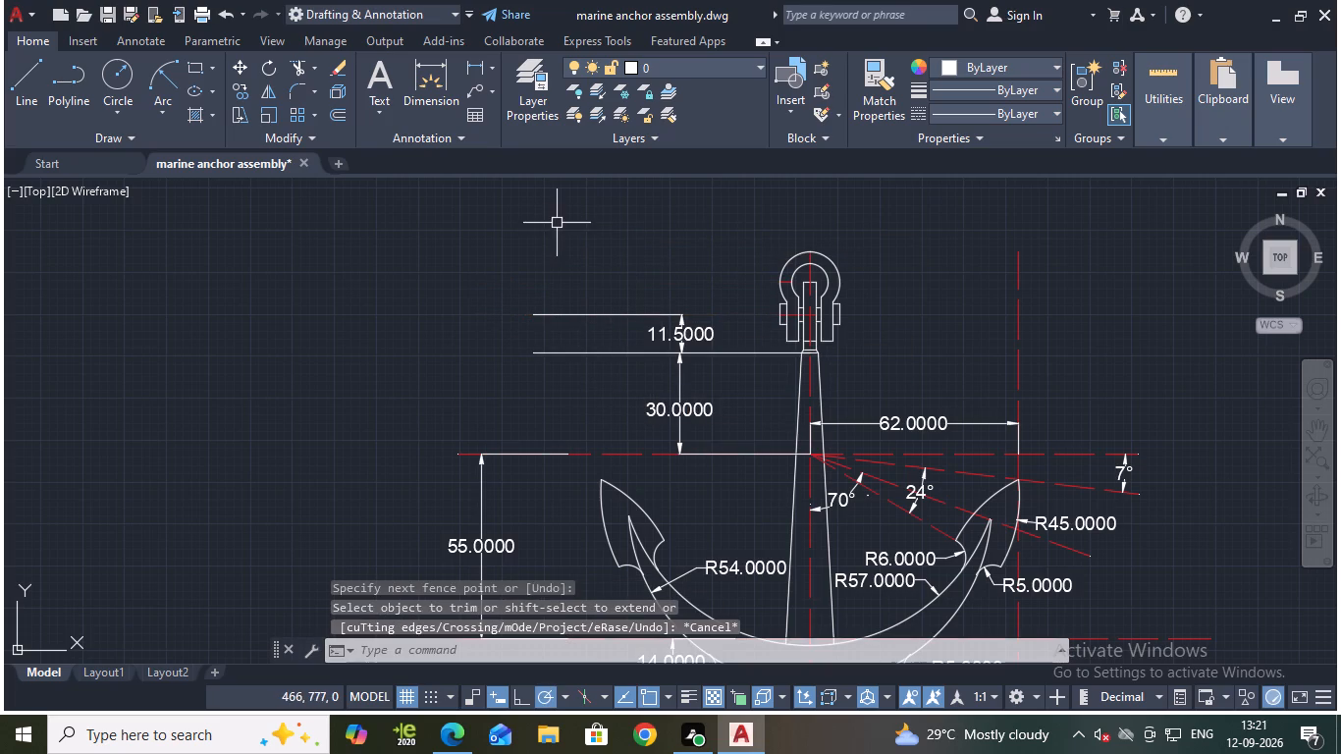
Undo the trim, the deletion, the 11.5000 and 30.0000 dimension-line moves, and the 9.5000 dimension left of the shackle.
key(ctrl+z)
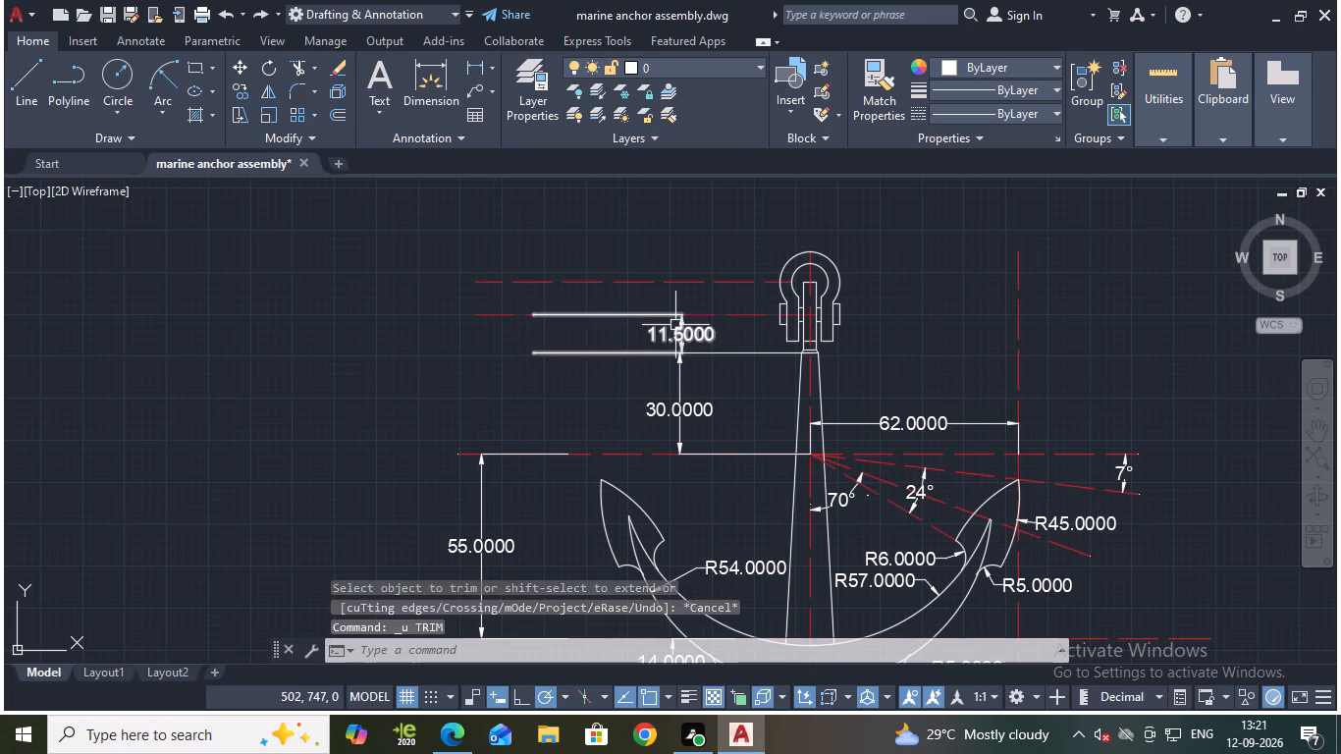
key(ctrl+z)
key(ctrl+z)
key(ctrl+z)
key(ctrl+z)
key(ctrl+z)
key(ctrl+z)
key(ctrl+z)
key(ctrl+z)
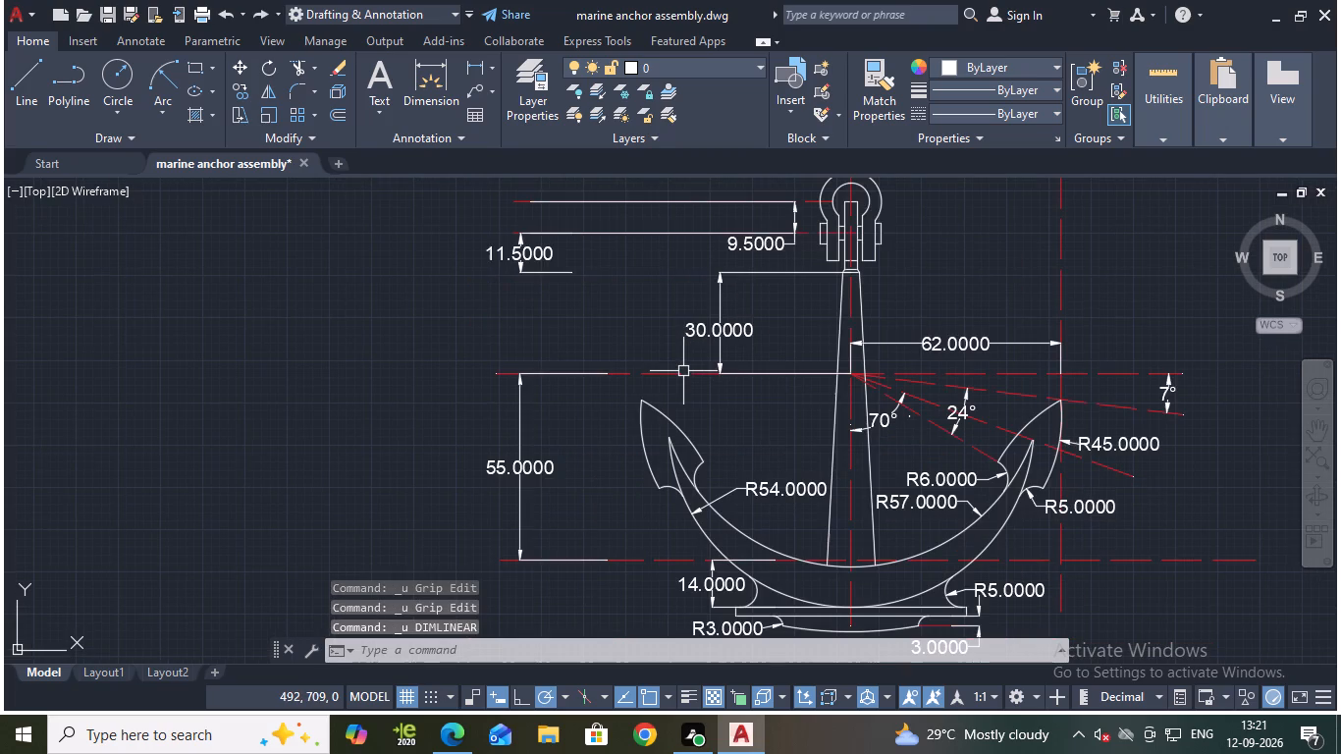
key(ctrl+z)
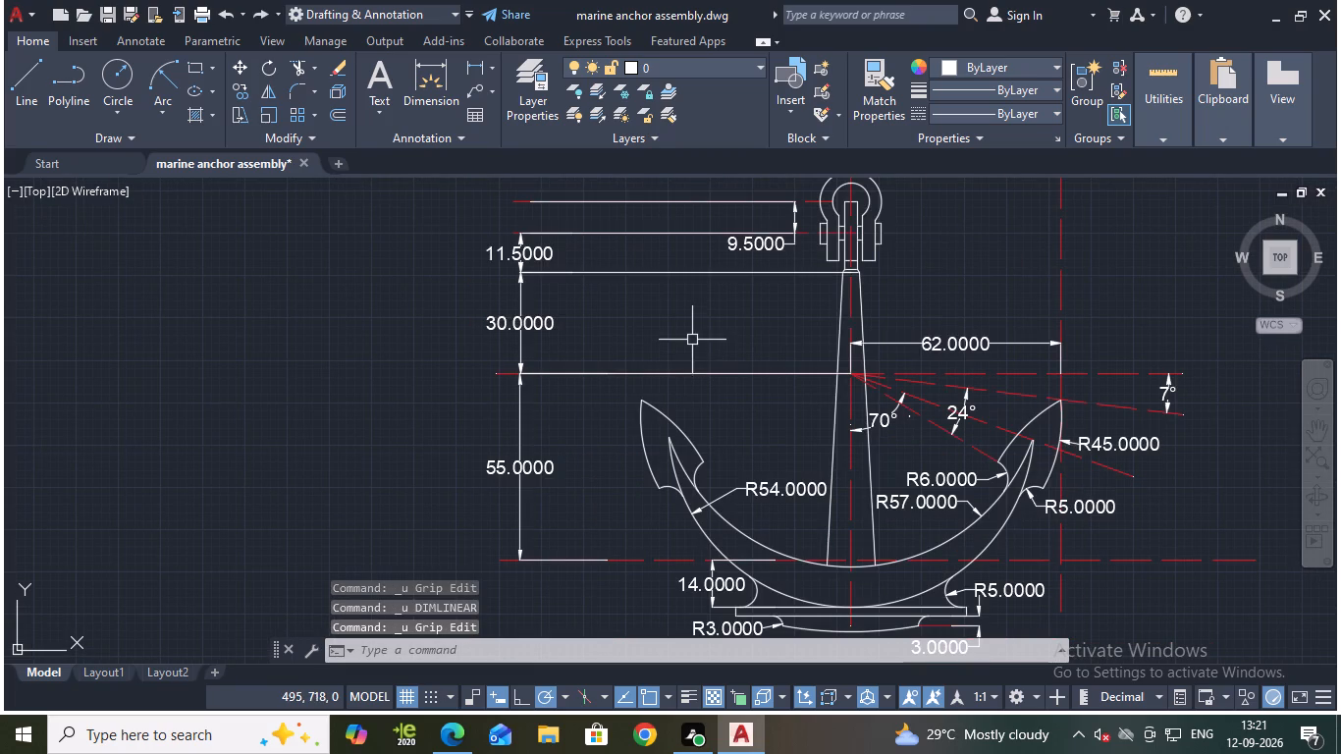
key(ctrl+z)
scroll(724, 328, down, 1)
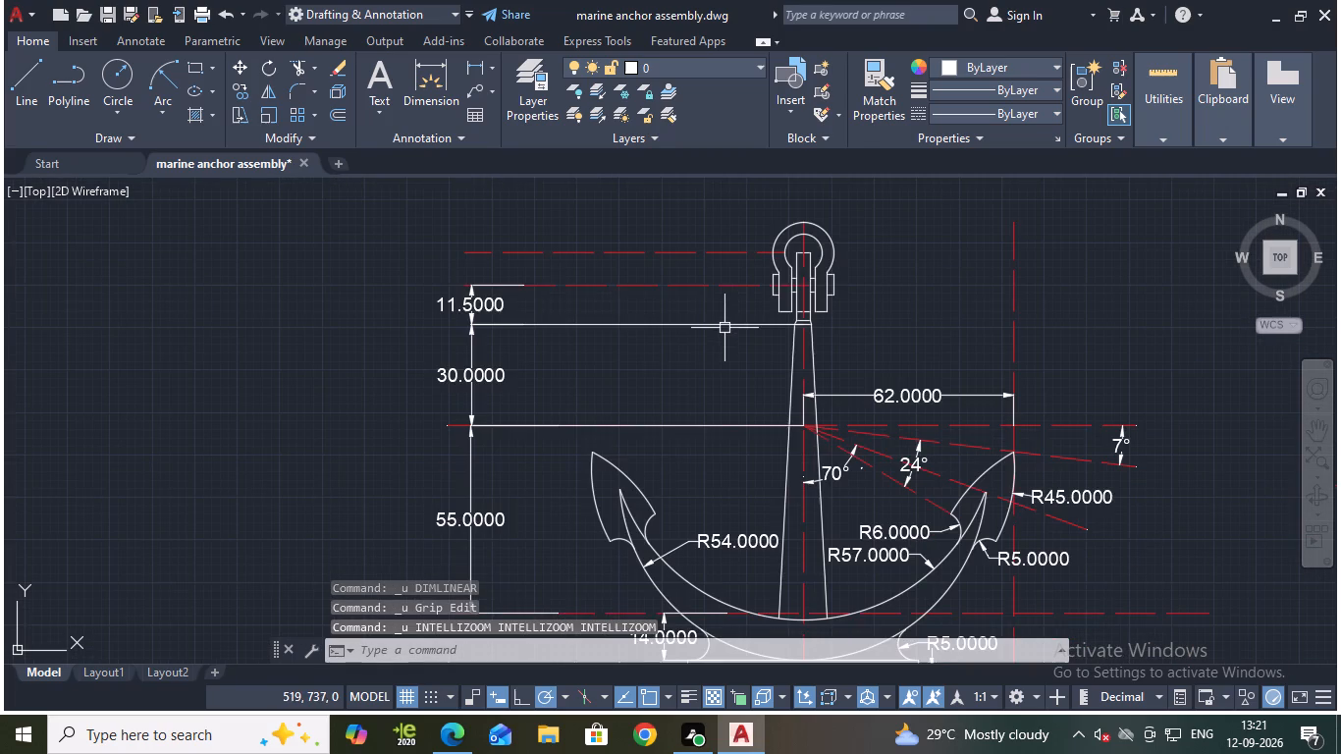
key(Escape)
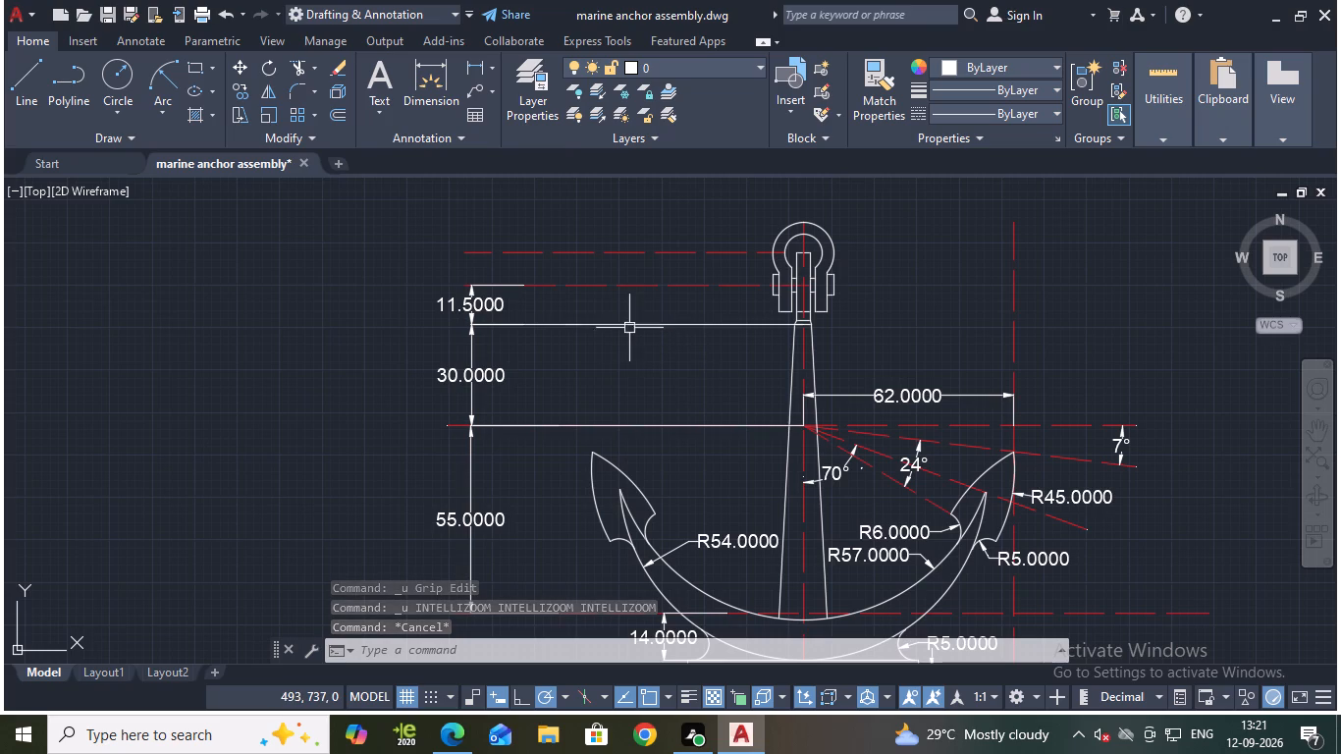
Change the 30.0000 dimension's linetype to the dashed ACAD linetype, keeping its ByLayer color.
click(568, 326)
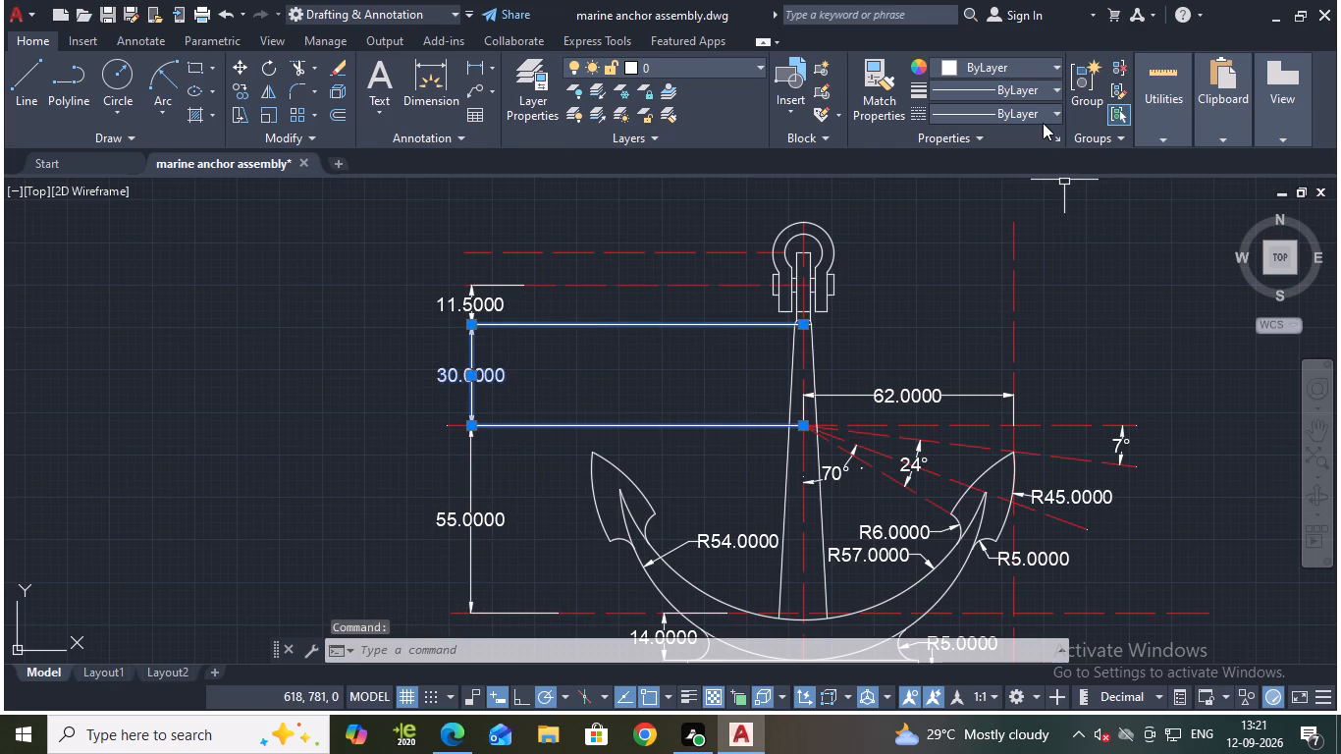
click(1043, 123)
click(1054, 191)
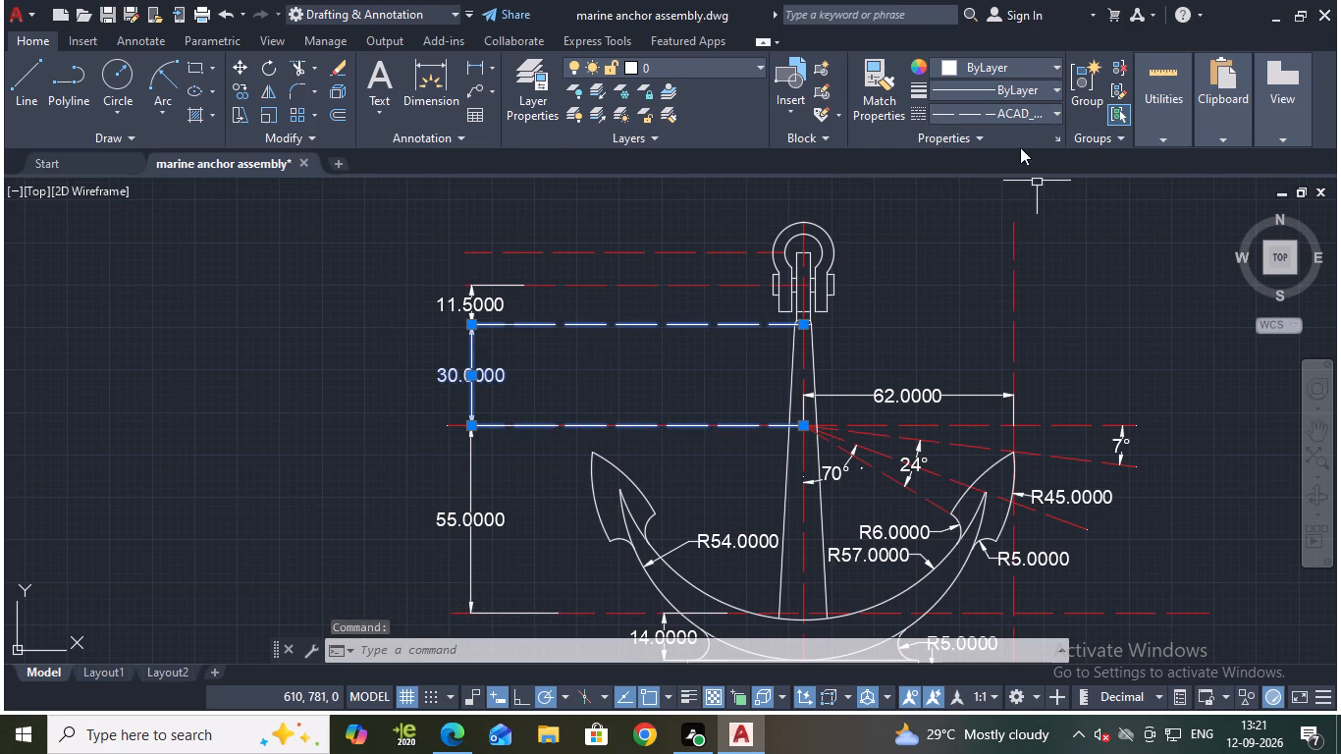
click(995, 59)
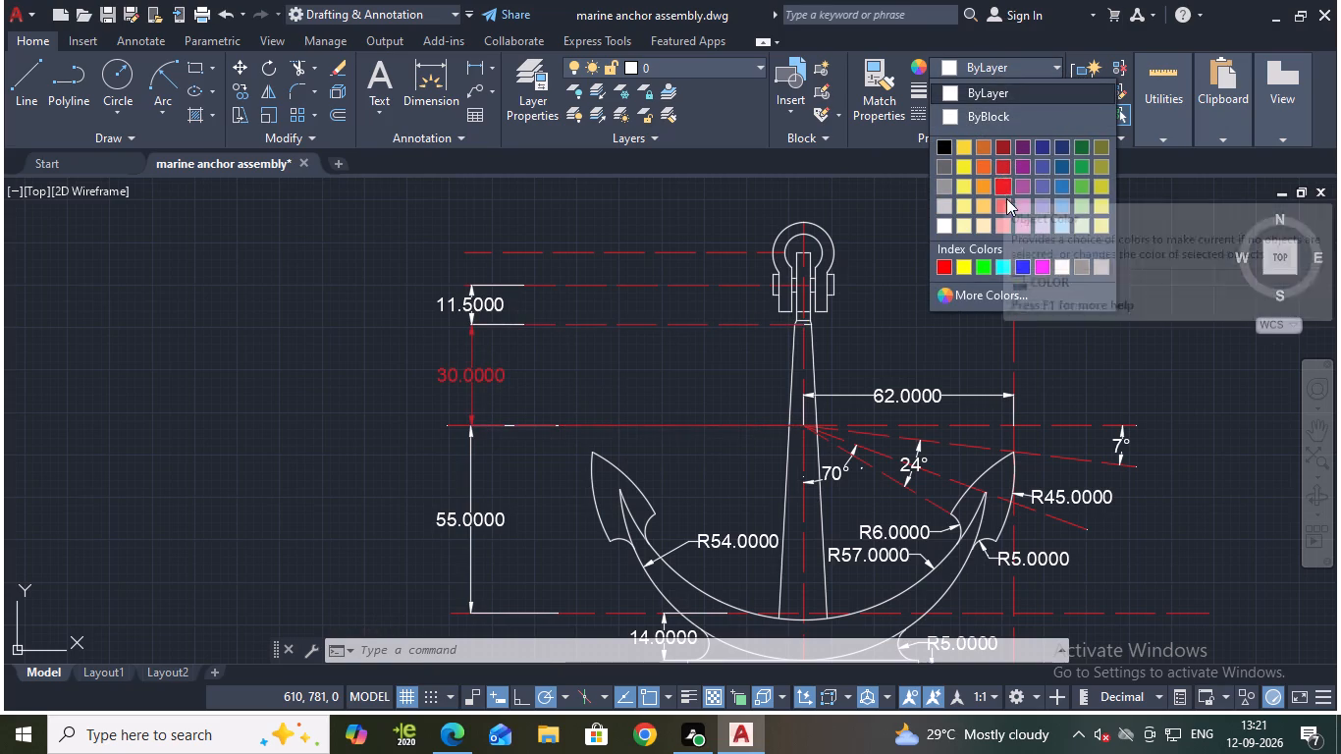
key(Escape)
key(Escape)
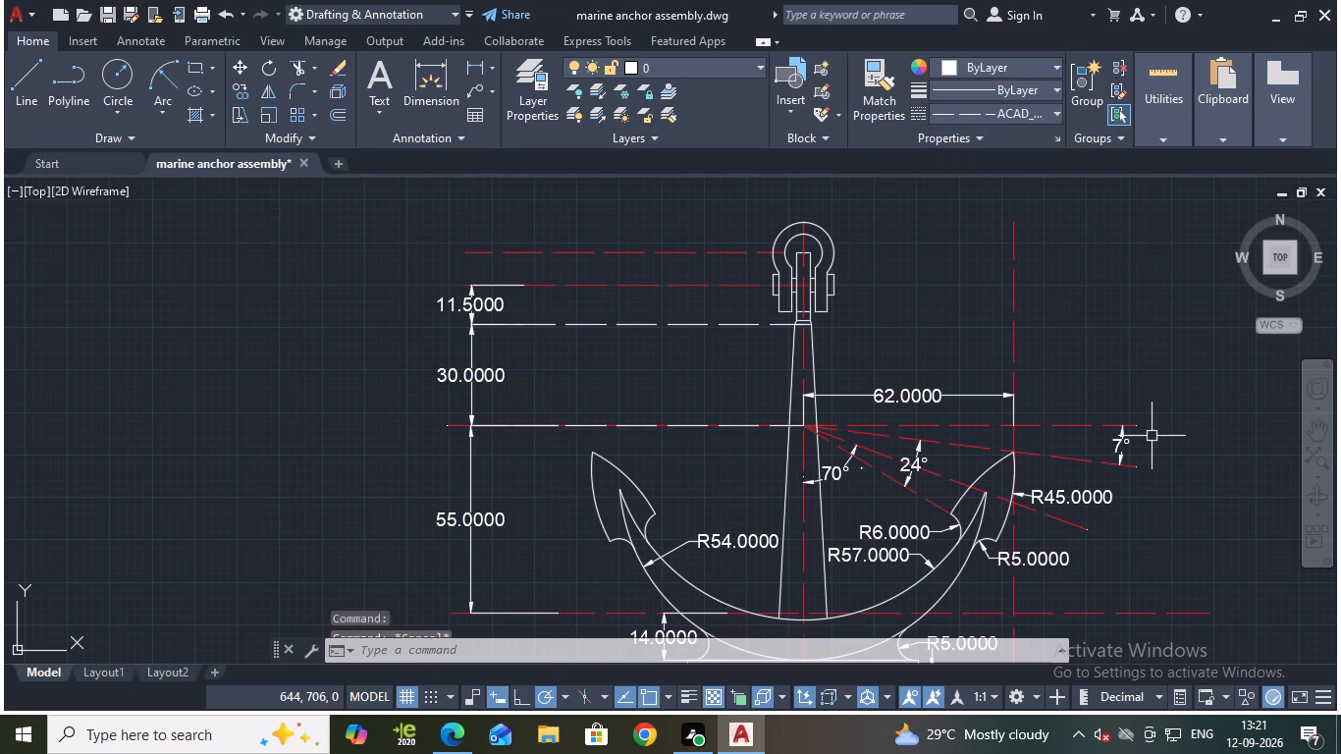
Add a vertical linear dimension from the shackle pin centre to the shackle ring's centre, placed just right of the shackle.
scroll(1058, 391, down, 1)
scroll(841, 329, up, 1)
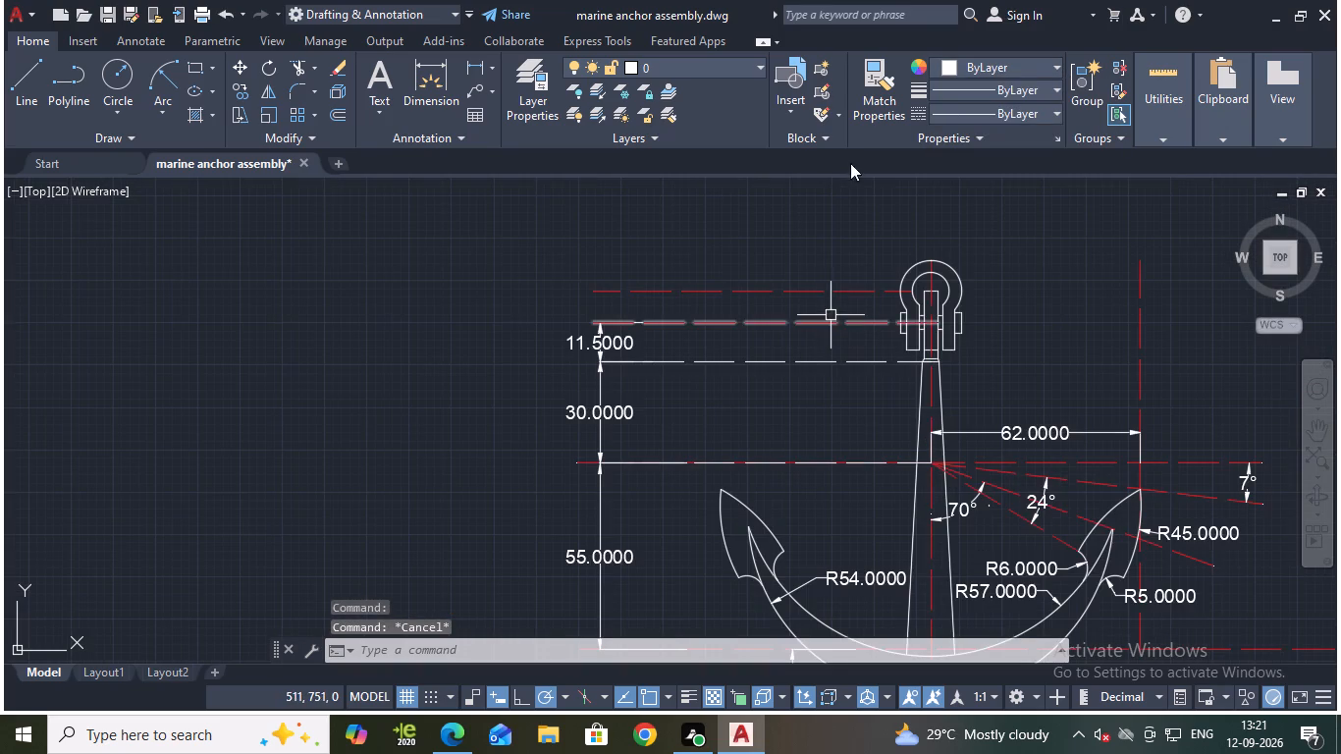
click(477, 65)
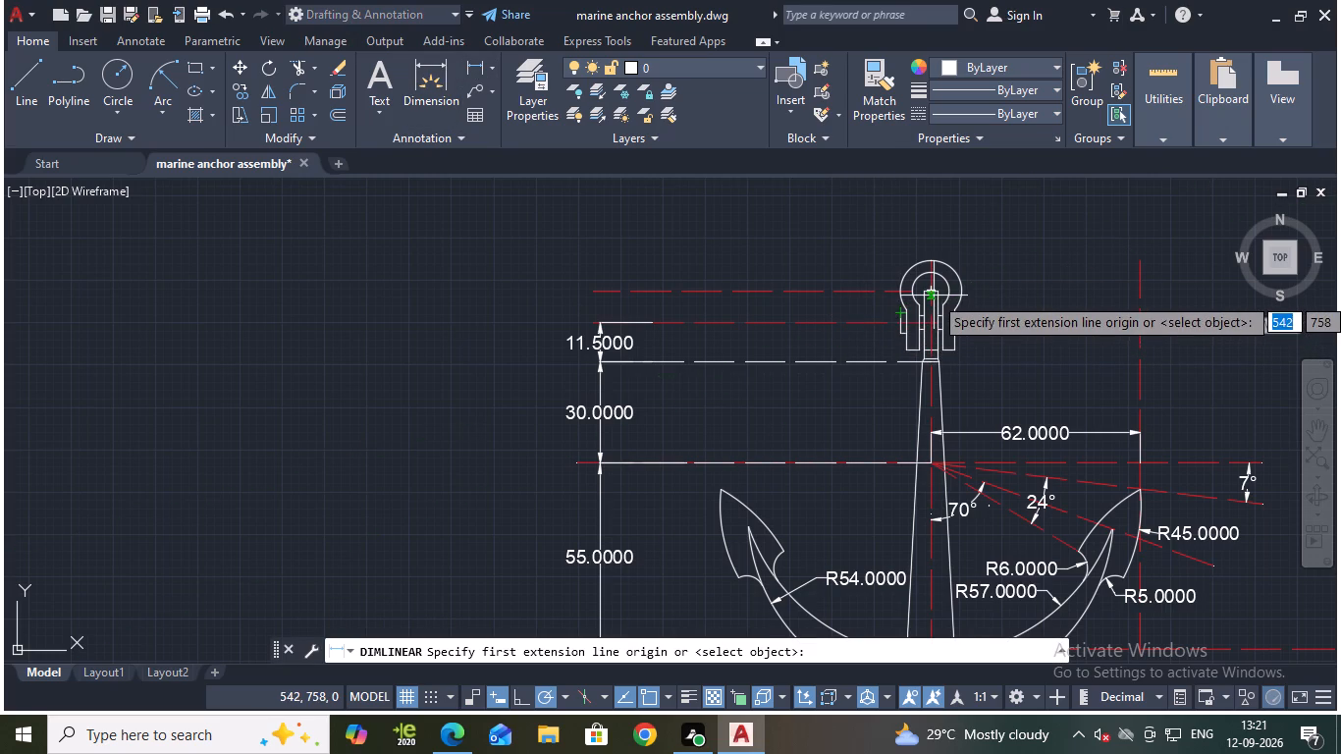
scroll(965, 296, up, 1)
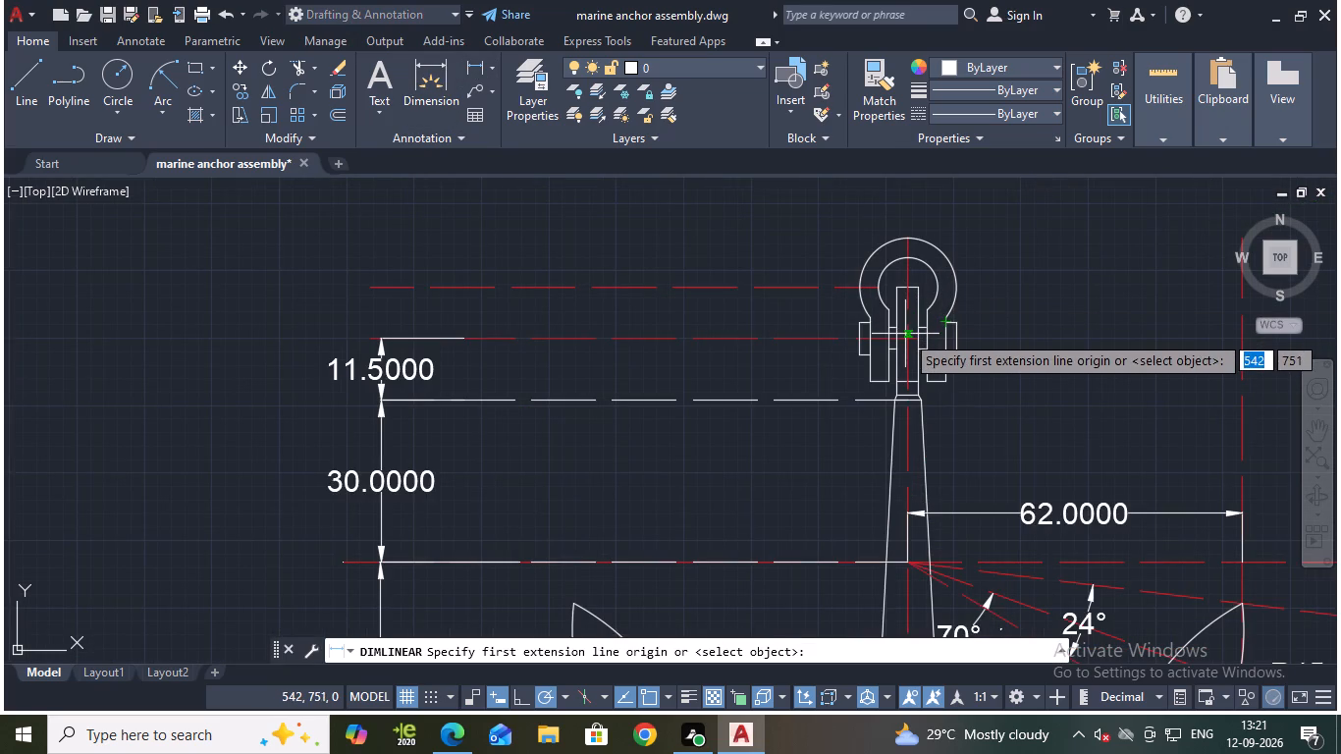
click(905, 336)
click(905, 286)
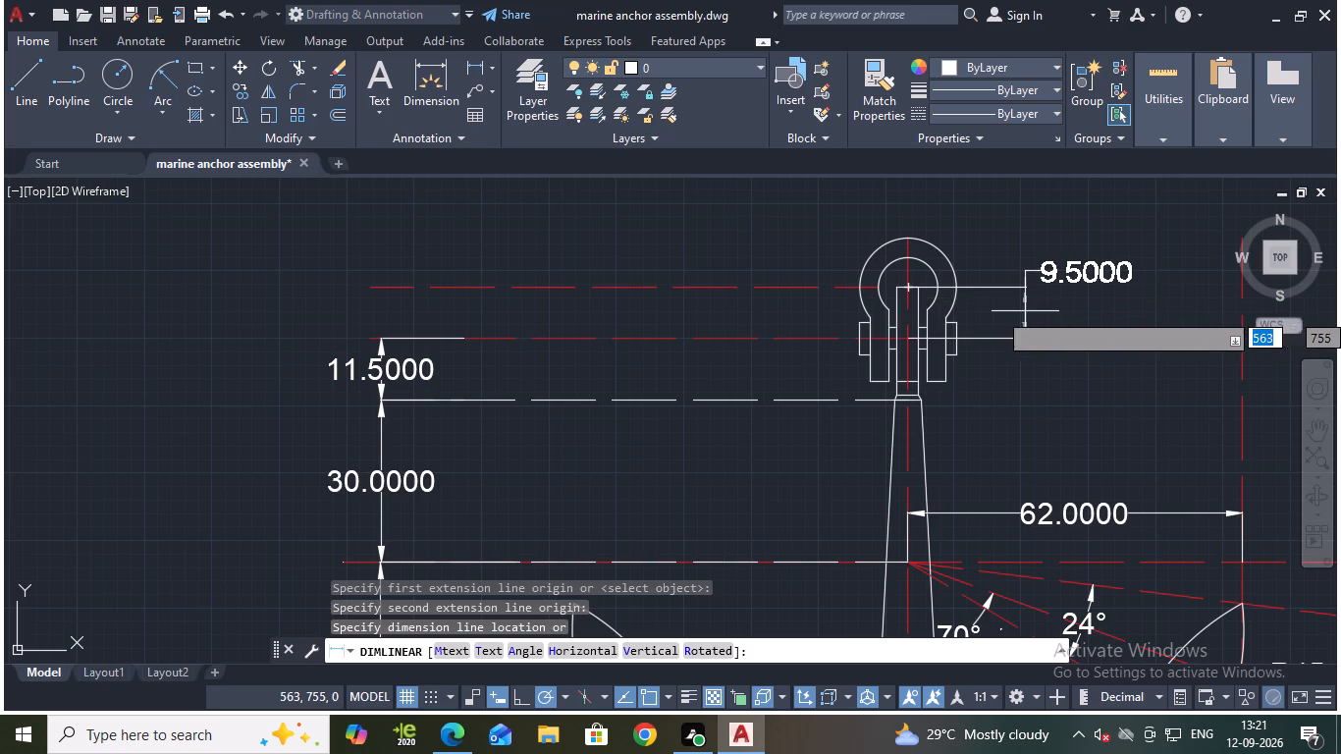
click(1025, 311)
scroll(1042, 360, down, 1)
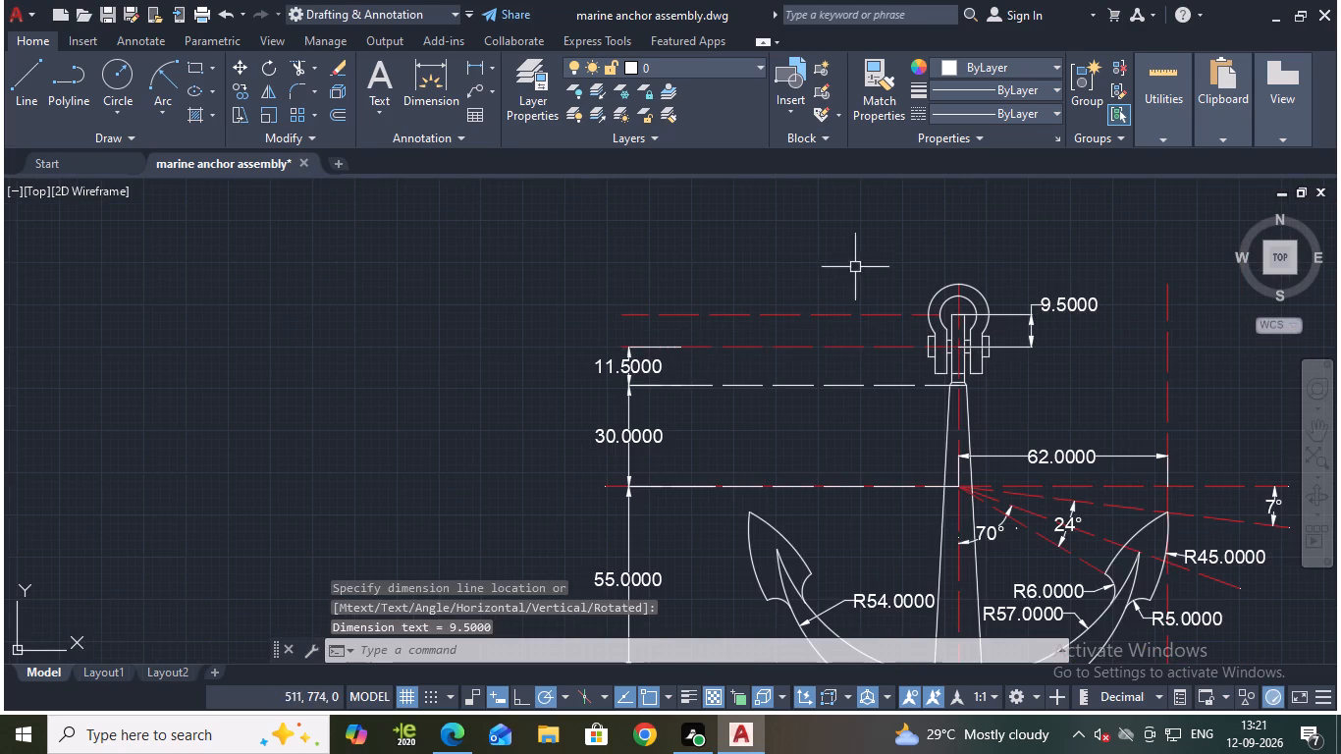
Add a diameter dimension to the shackle's outer arc, placed above and to its right.
middle_drag(906, 259, 584, 306)
scroll(584, 306, up, 3)
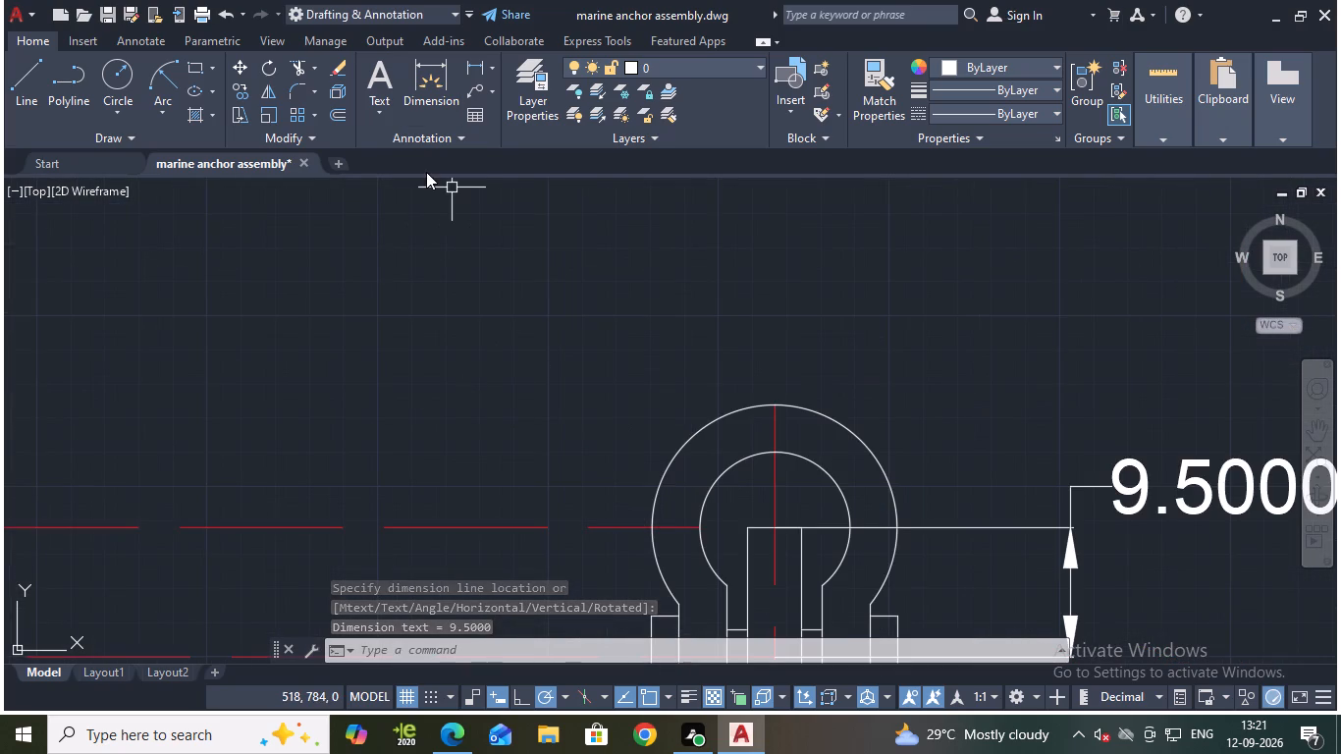
click(483, 68)
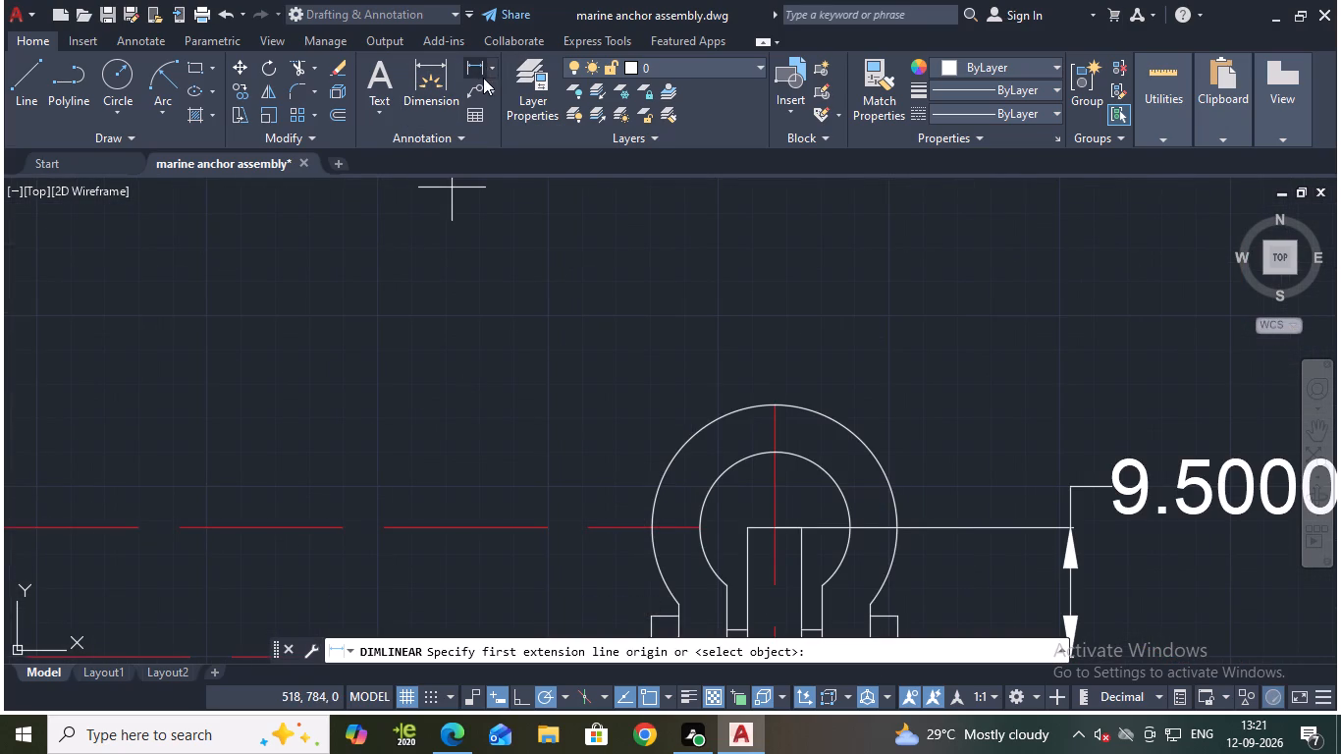
click(488, 67)
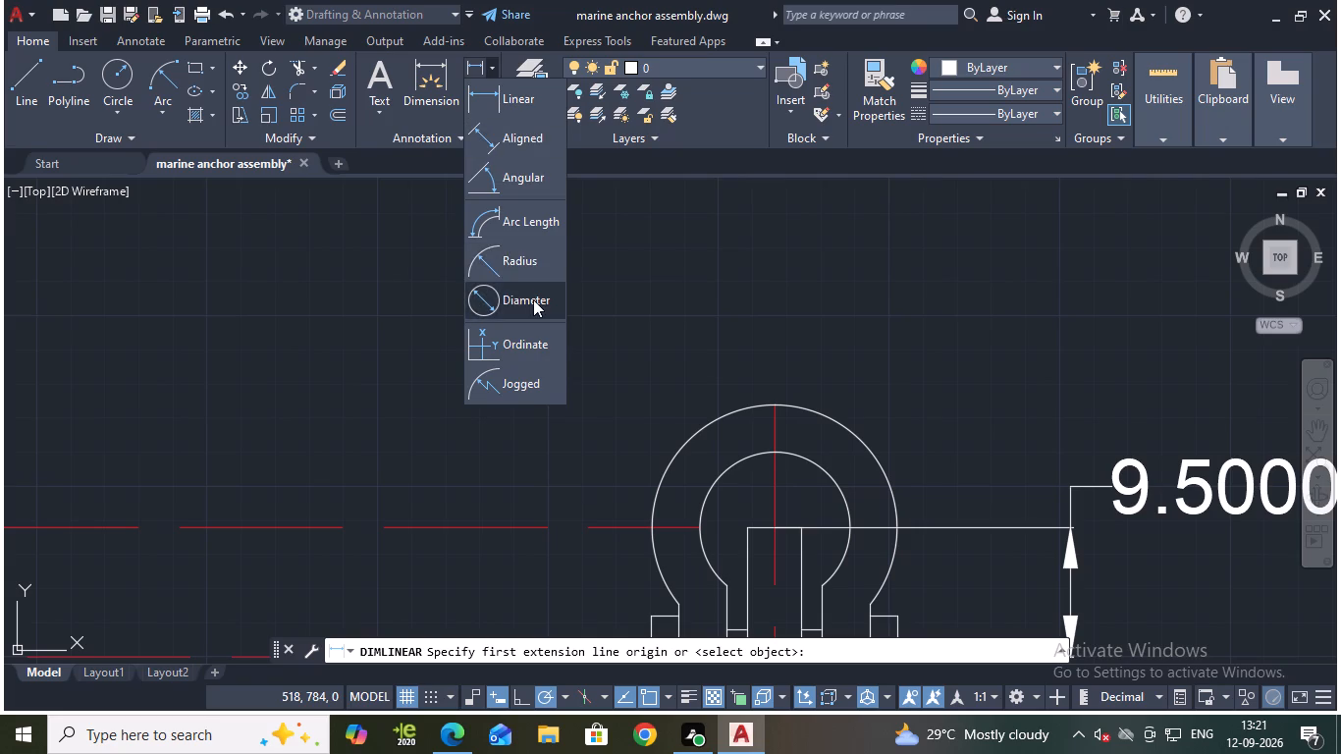
click(533, 299)
click(858, 437)
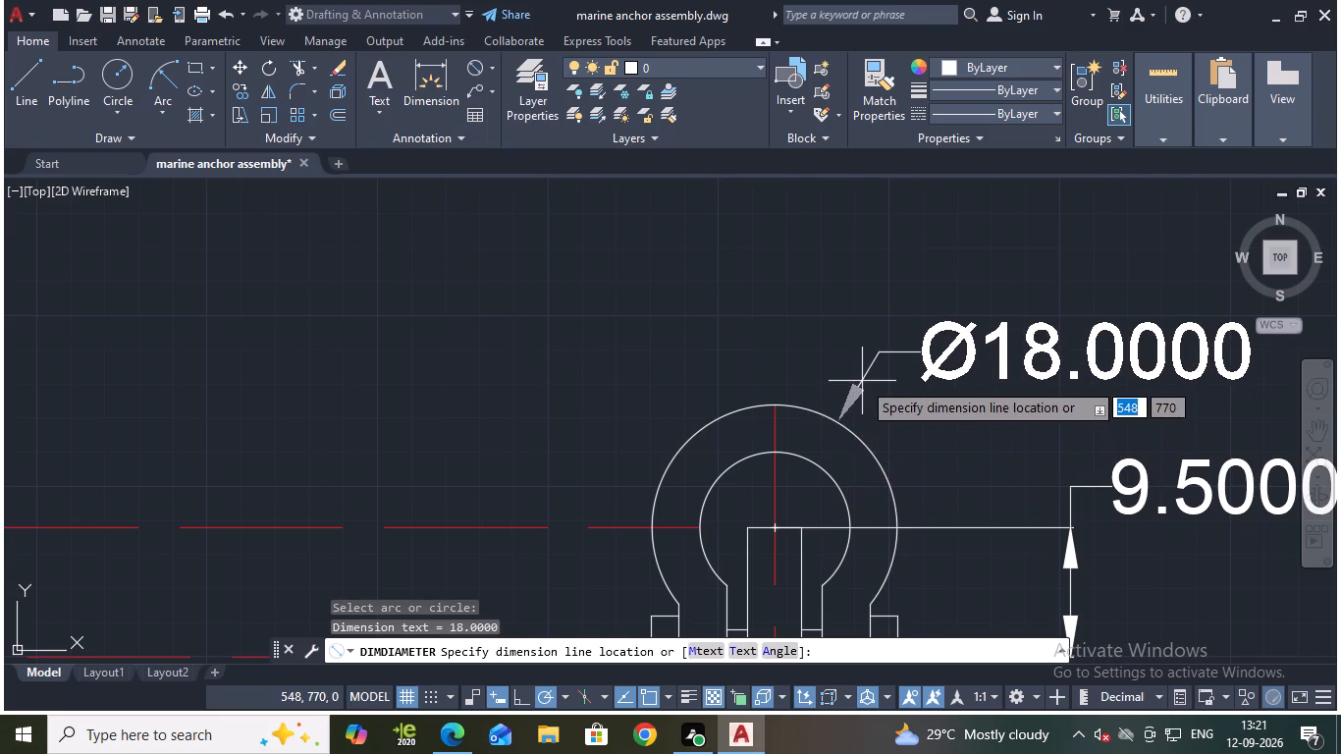
click(860, 376)
Add a diameter dimension to the shackle's inner arc, placed above and to its left.
key(space)
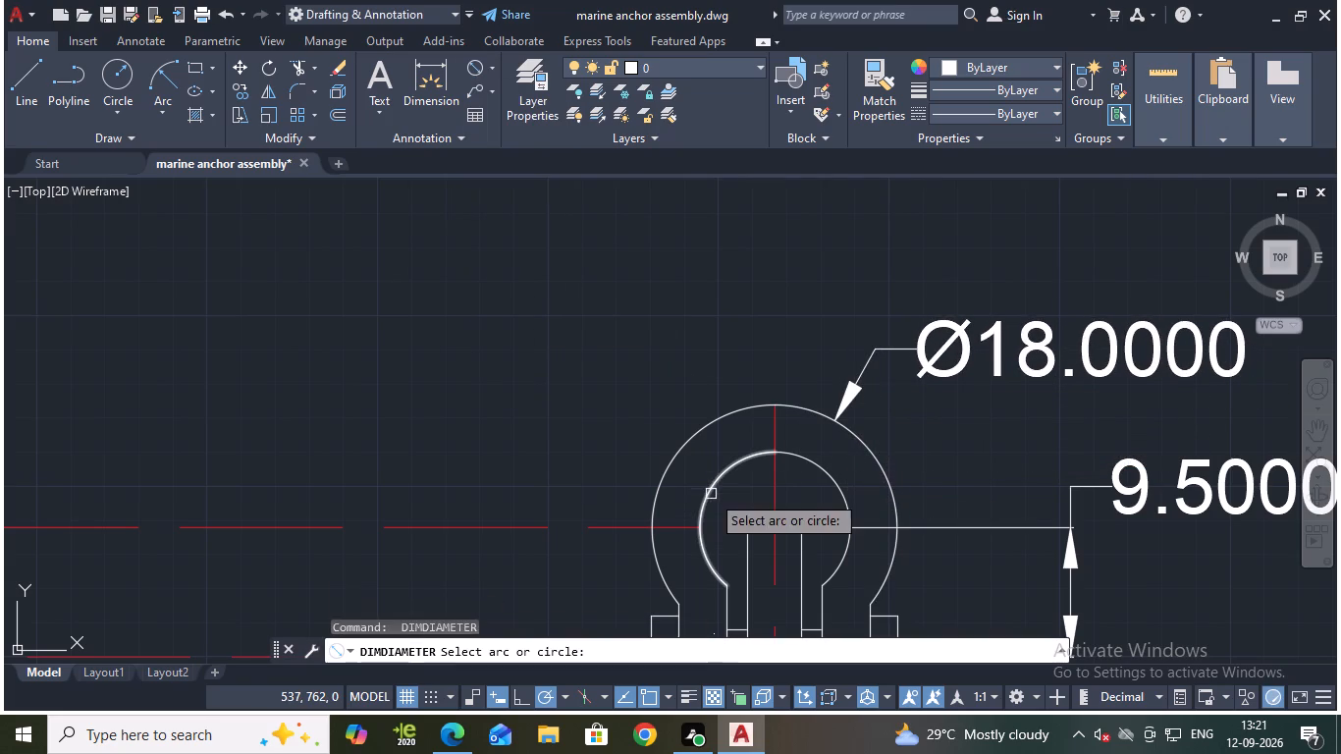
click(712, 494)
click(643, 431)
scroll(791, 497, down, 1)
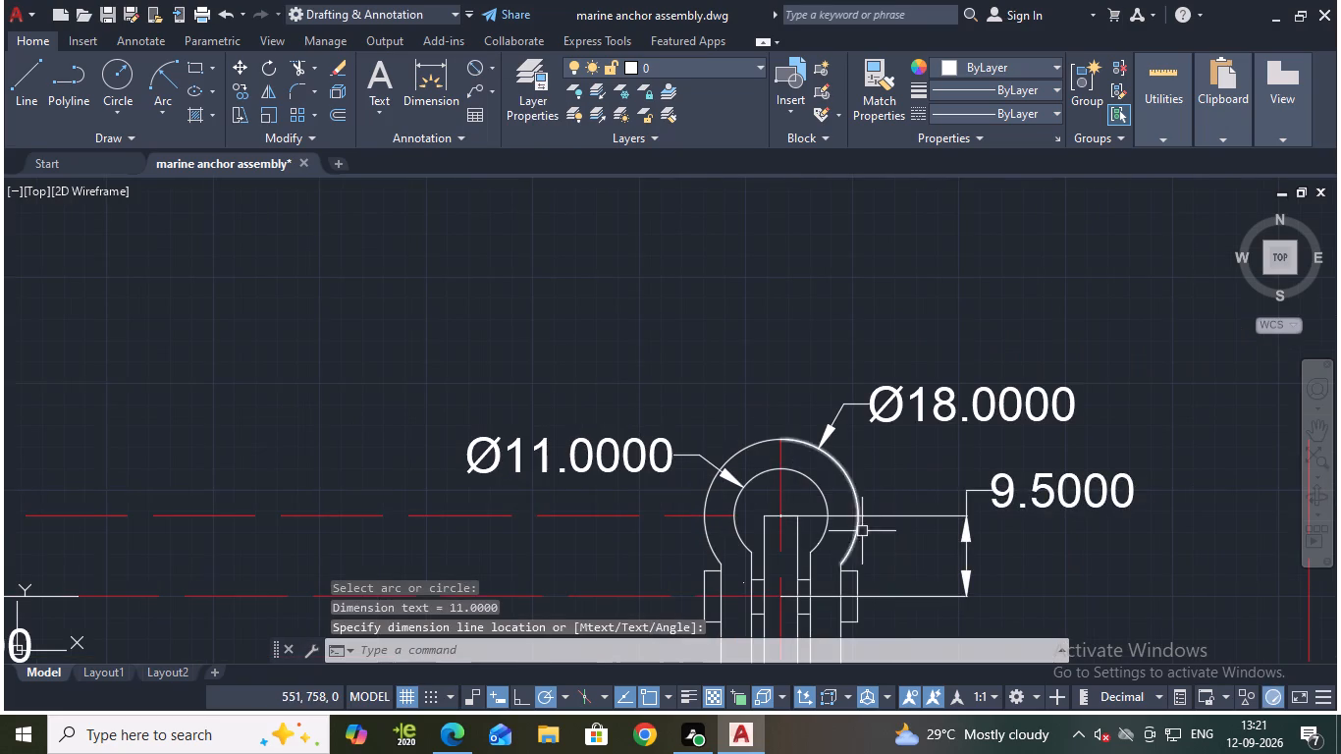
Trim away both halves of the short horizontal line across the shank's neck, level with the shackle legs' lower ends.
middle_drag(879, 550, 877, 355)
scroll(873, 415, up, 1)
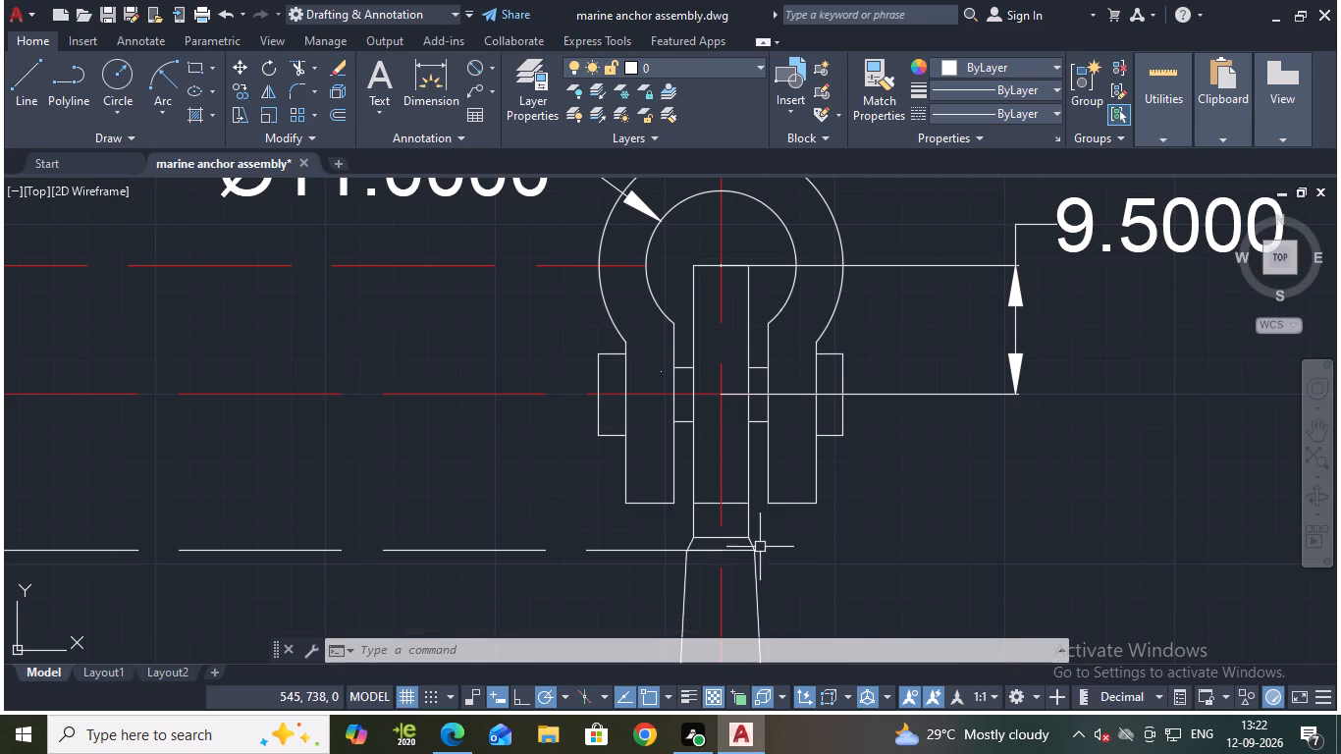
scroll(758, 546, up, 1)
text(tr)
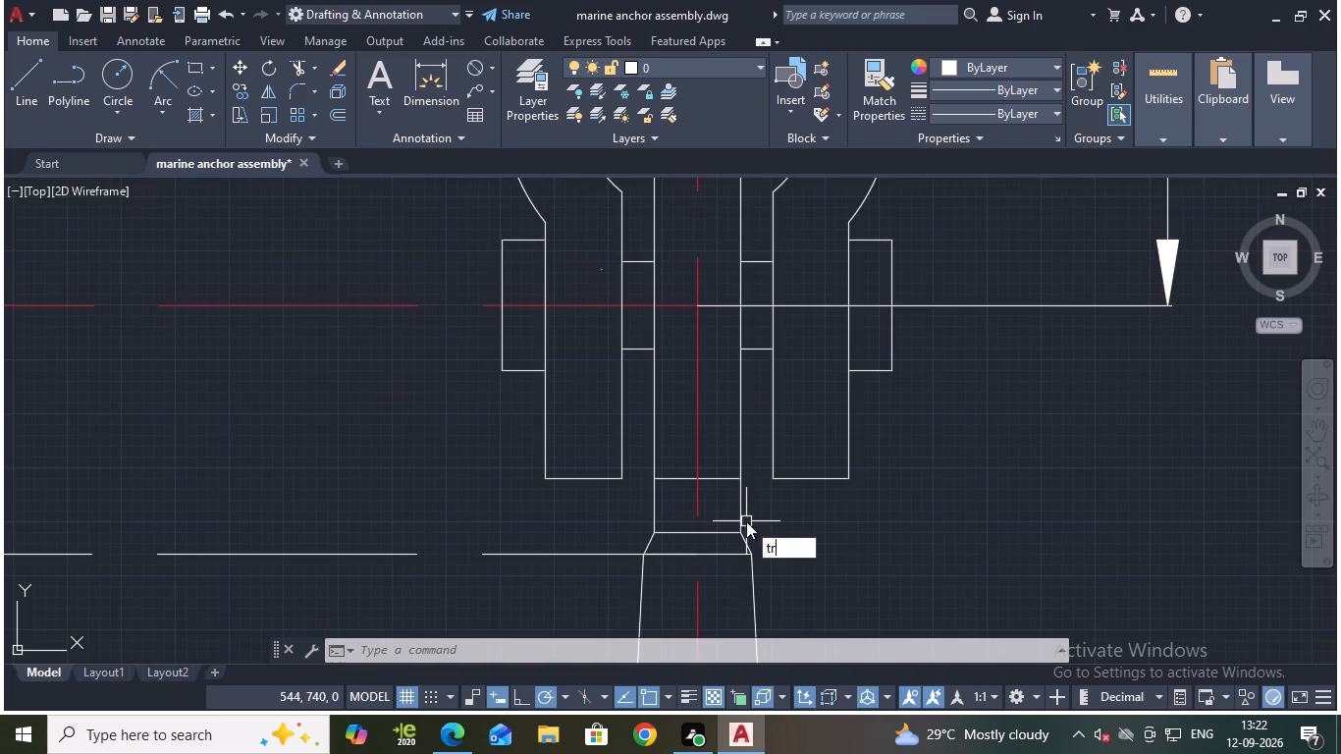
key(Return)
click(717, 476)
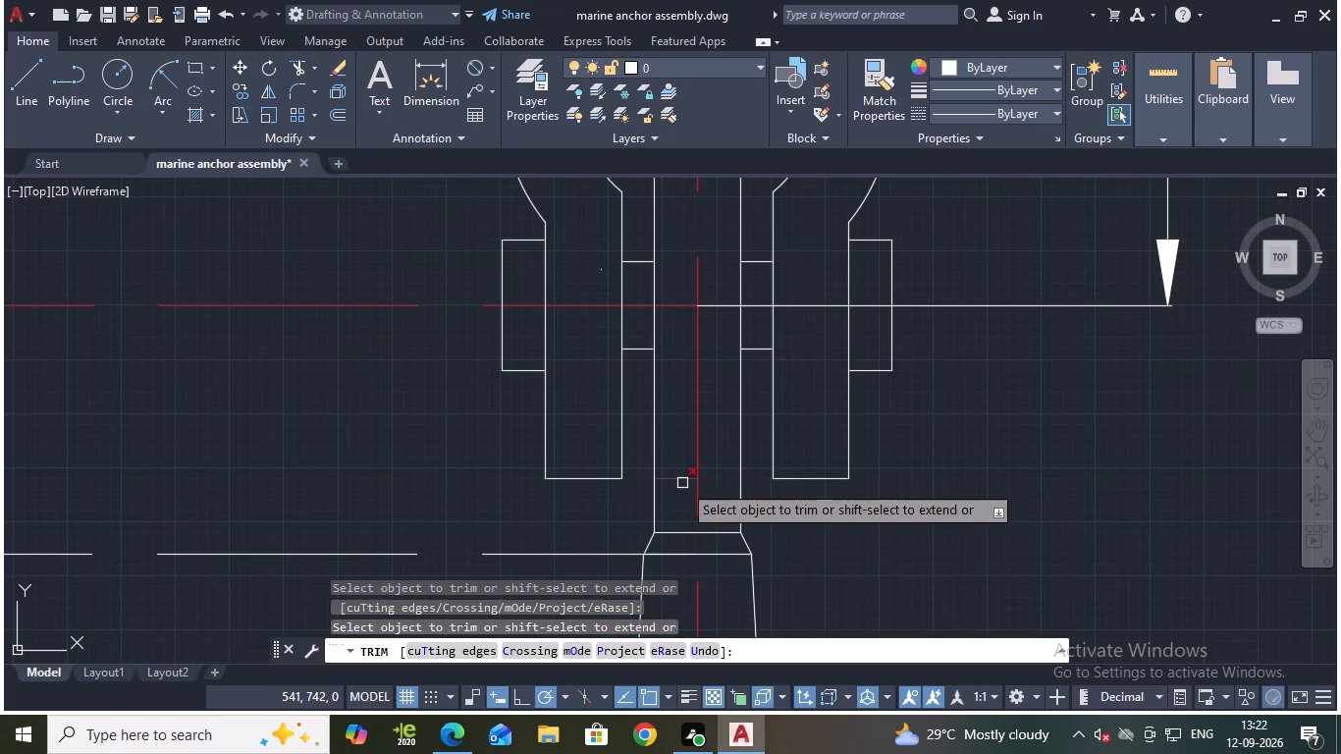
click(682, 483)
key(Escape)
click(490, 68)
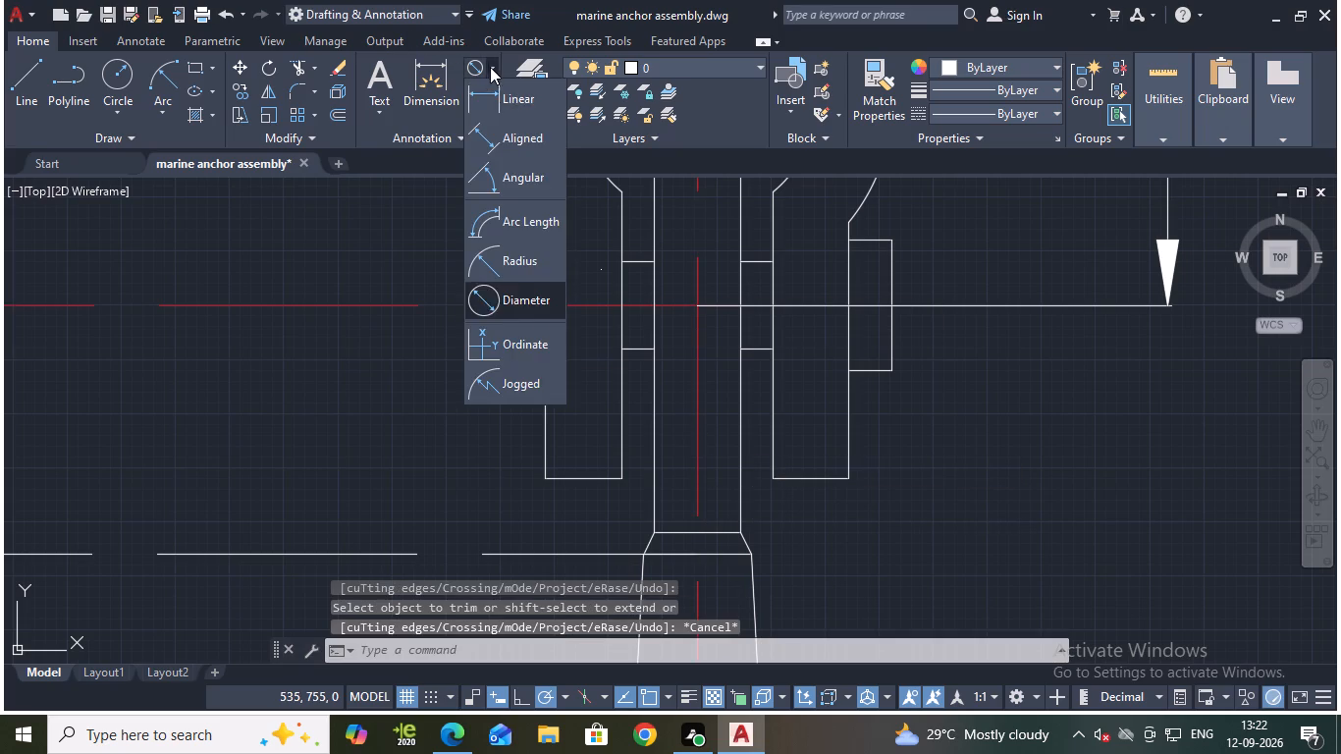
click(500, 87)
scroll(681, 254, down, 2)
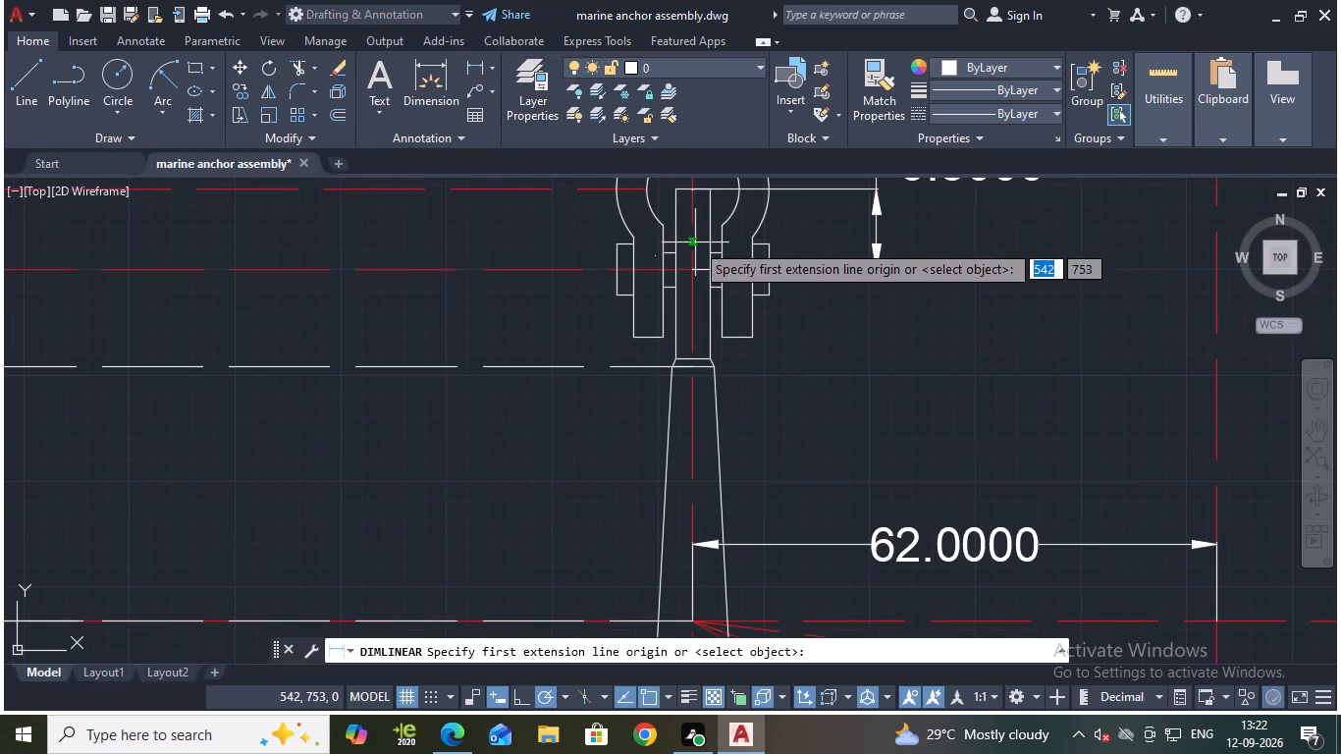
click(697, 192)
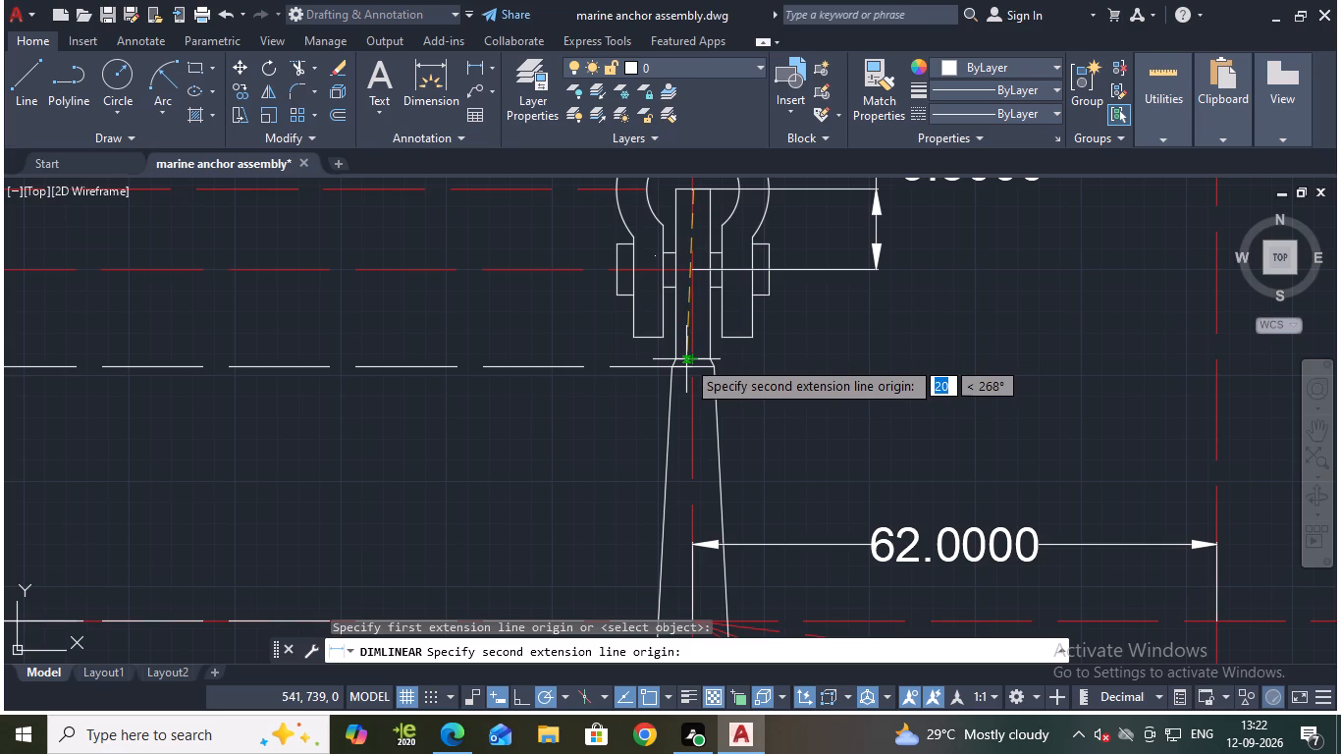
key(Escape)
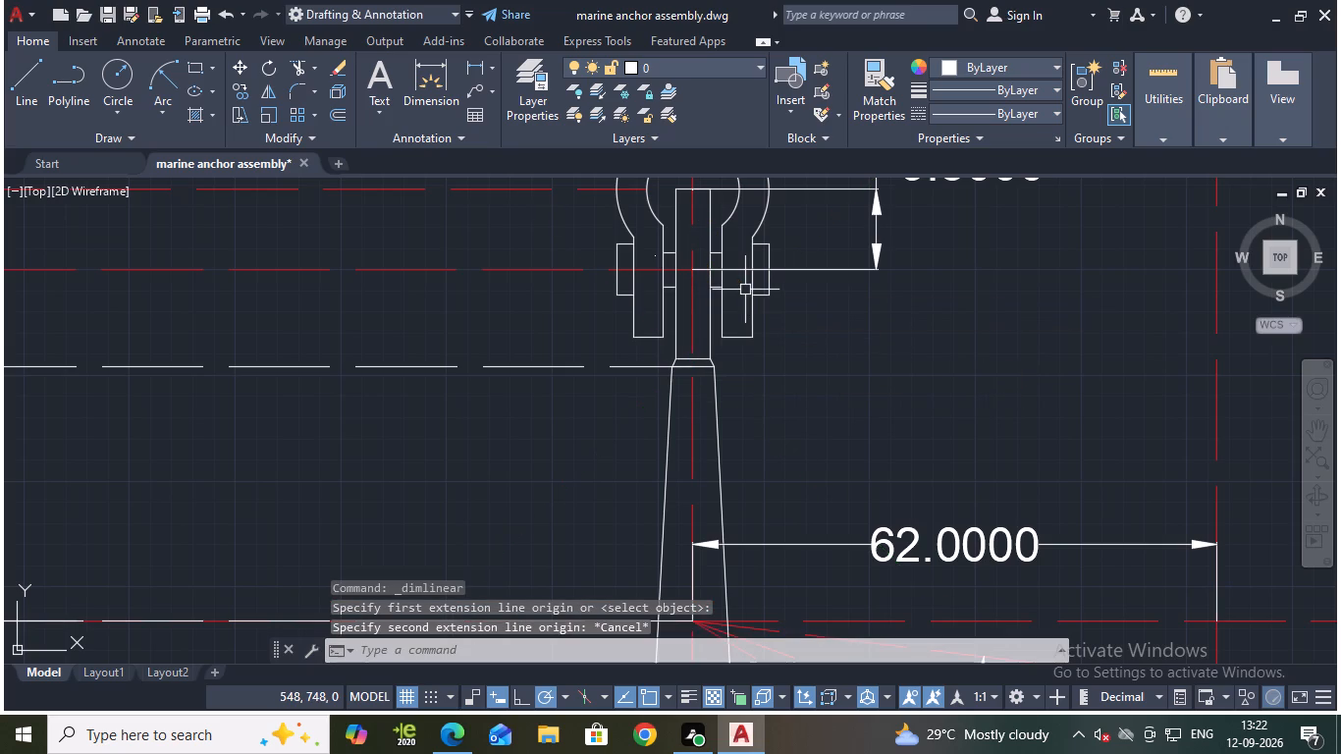
Offset the short horizontal line at the shank's neck upward by 16 to mark a new top edge inside the shackle.
middle_drag(899, 313, 903, 367)
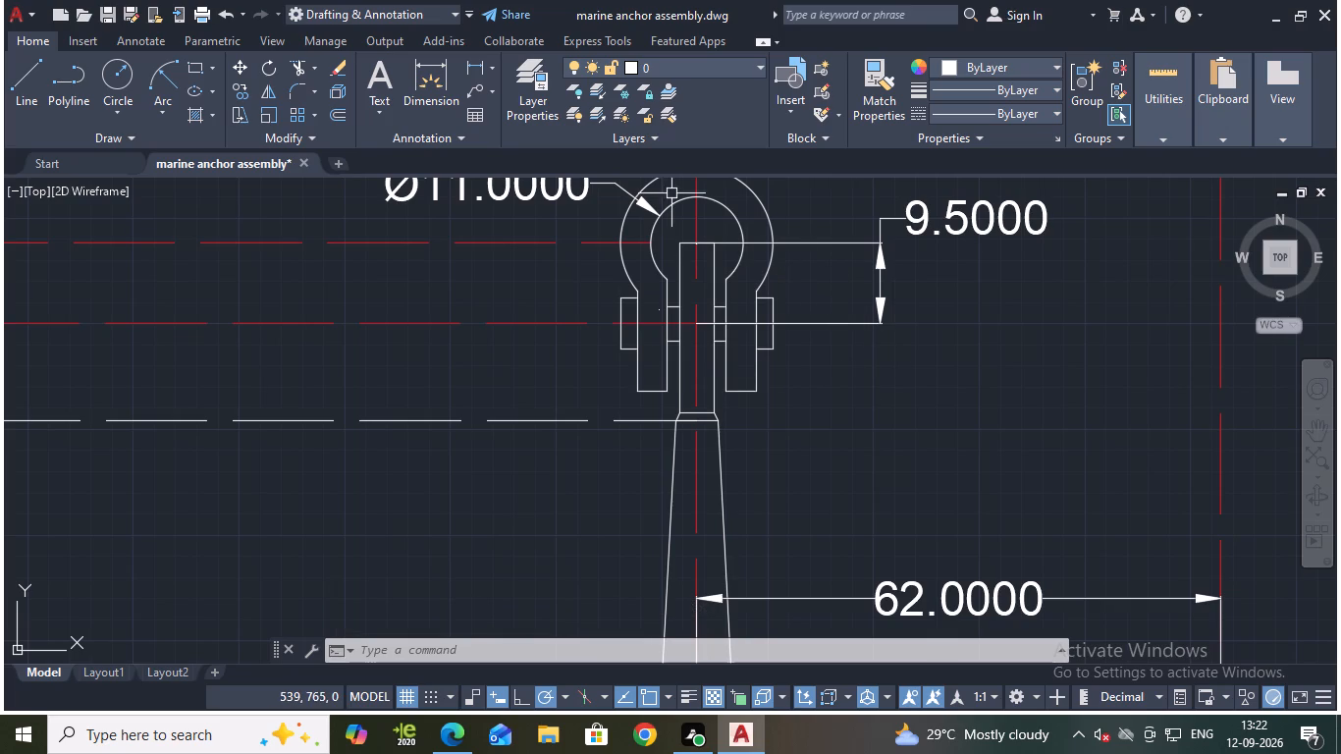
key(Escape)
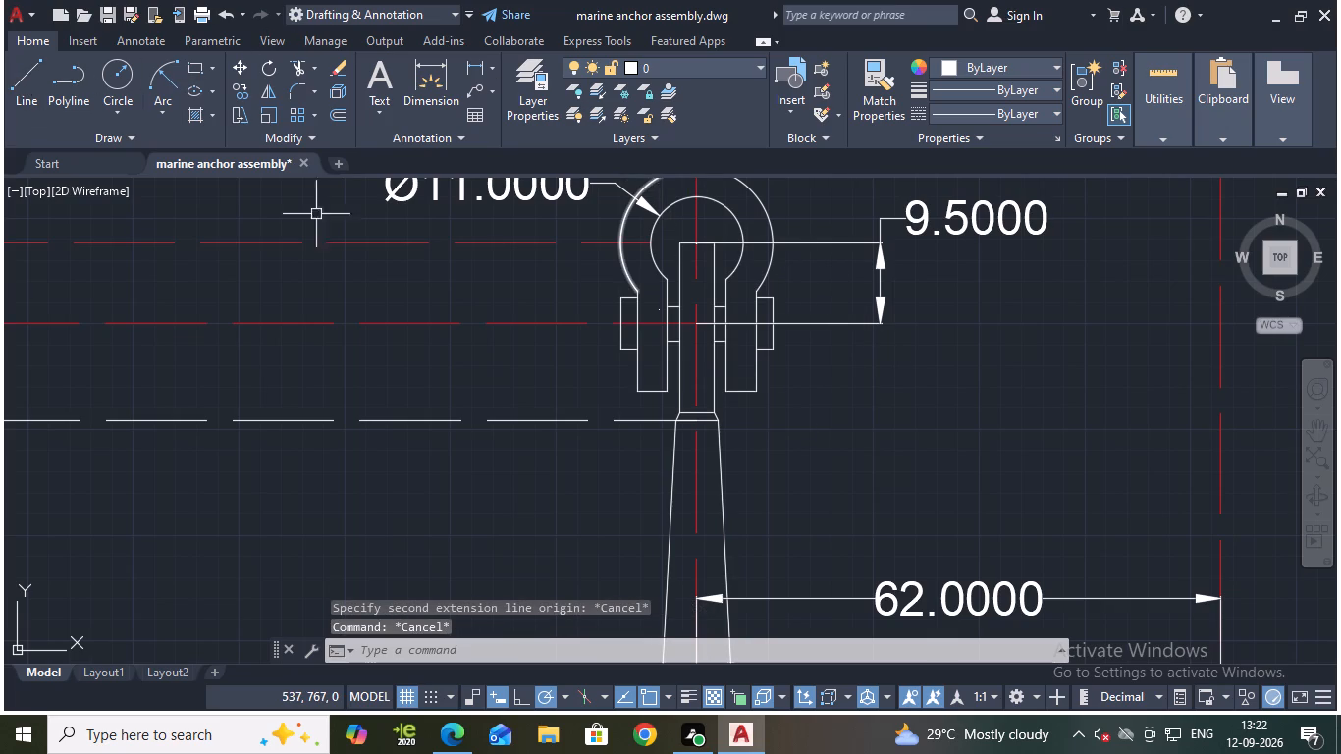
key(Escape)
key(o)
key(Return)
scroll(742, 398, up, 1)
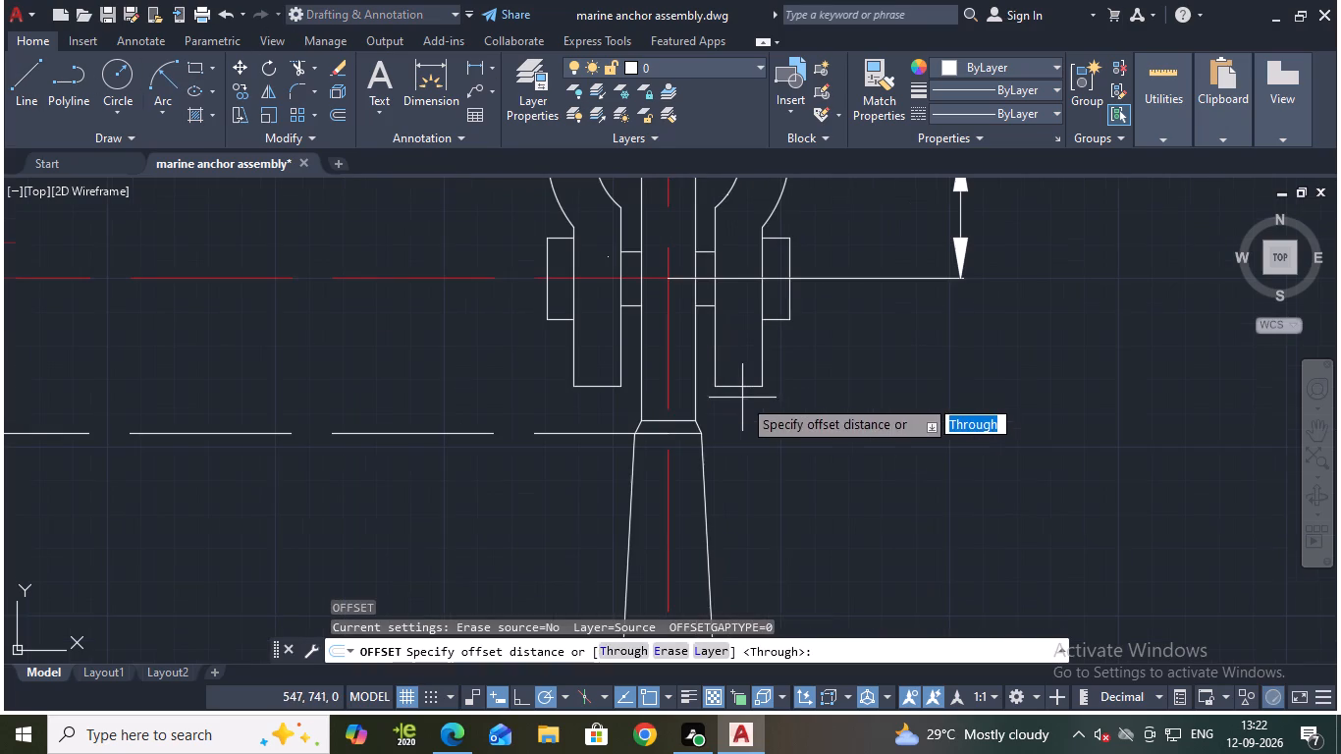
key(Return)
click(677, 418)
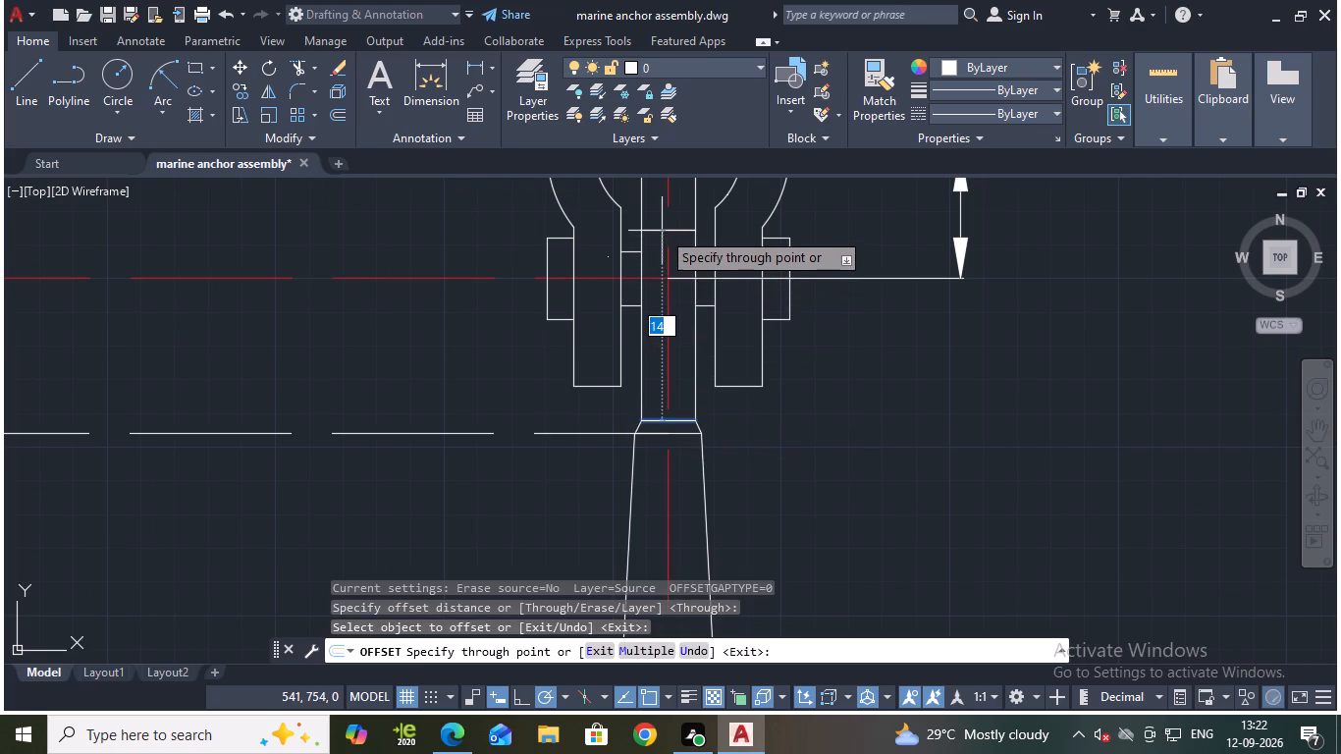
text(16)
key(Return)
key(Escape)
Trim away the shank's outline above the new top edge, removing both side segments and the old top line.
middle_drag(882, 464, 881, 463)
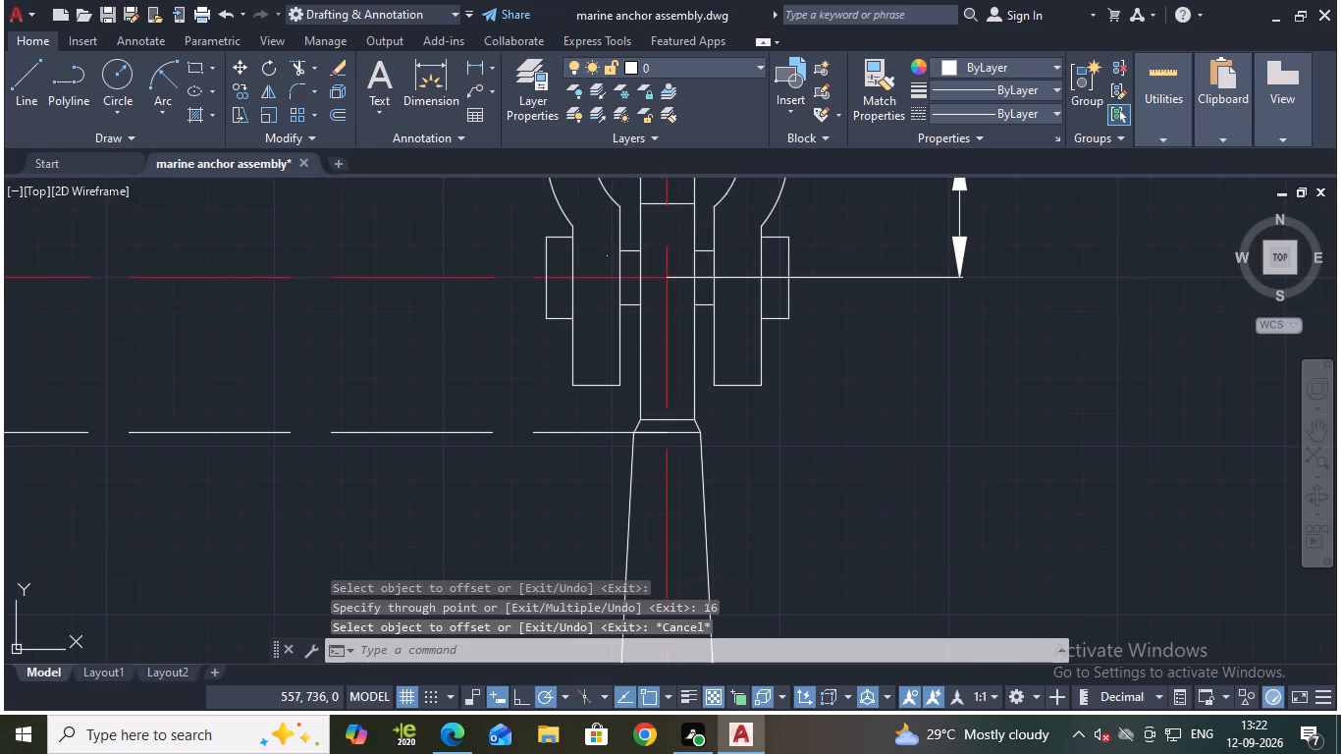
middle_drag(881, 463, 856, 420)
middle_drag(827, 315, 866, 479)
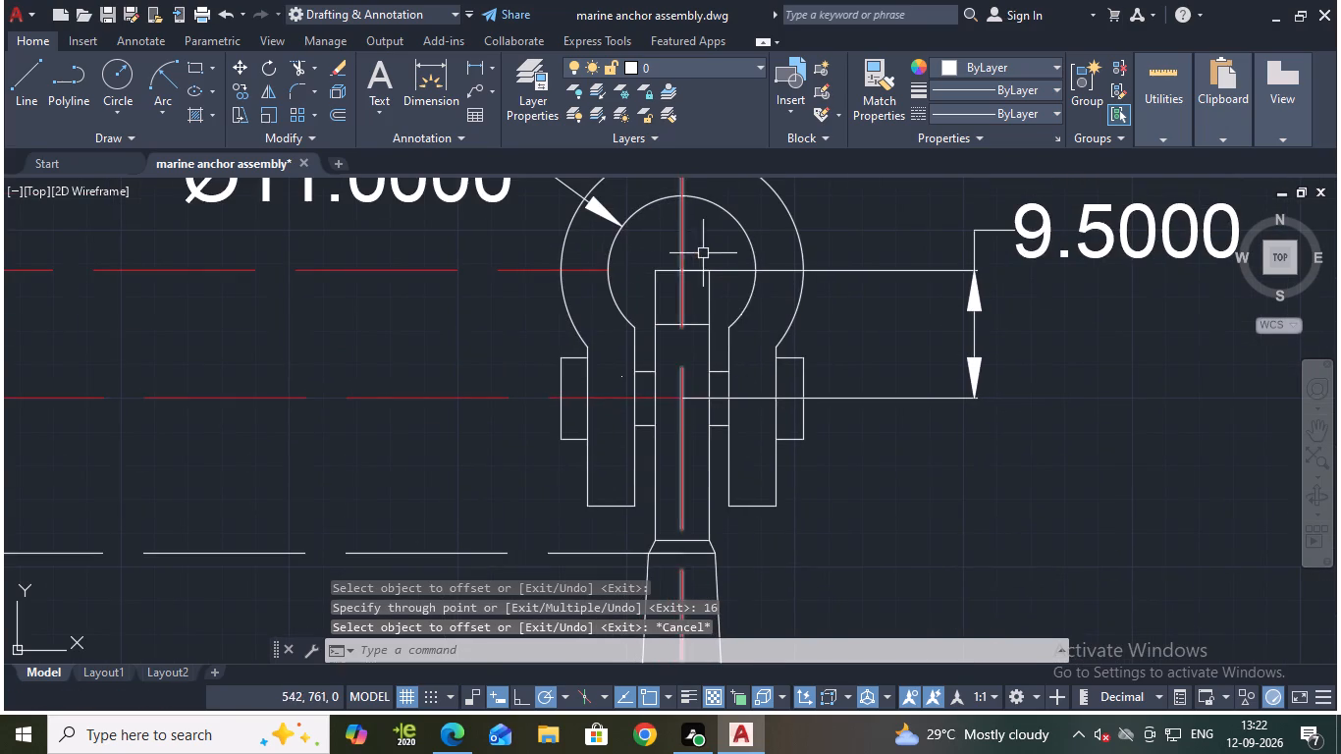
text(tr)
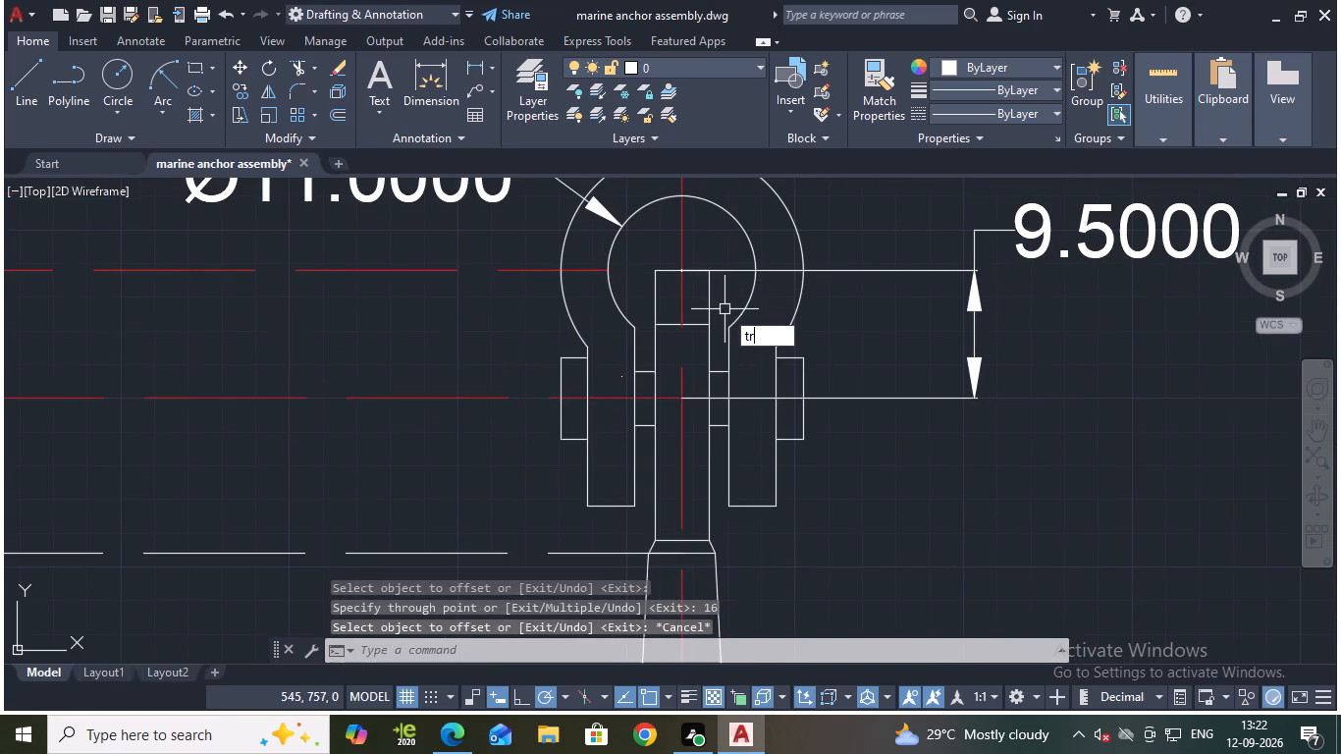
key(Return)
click(657, 304)
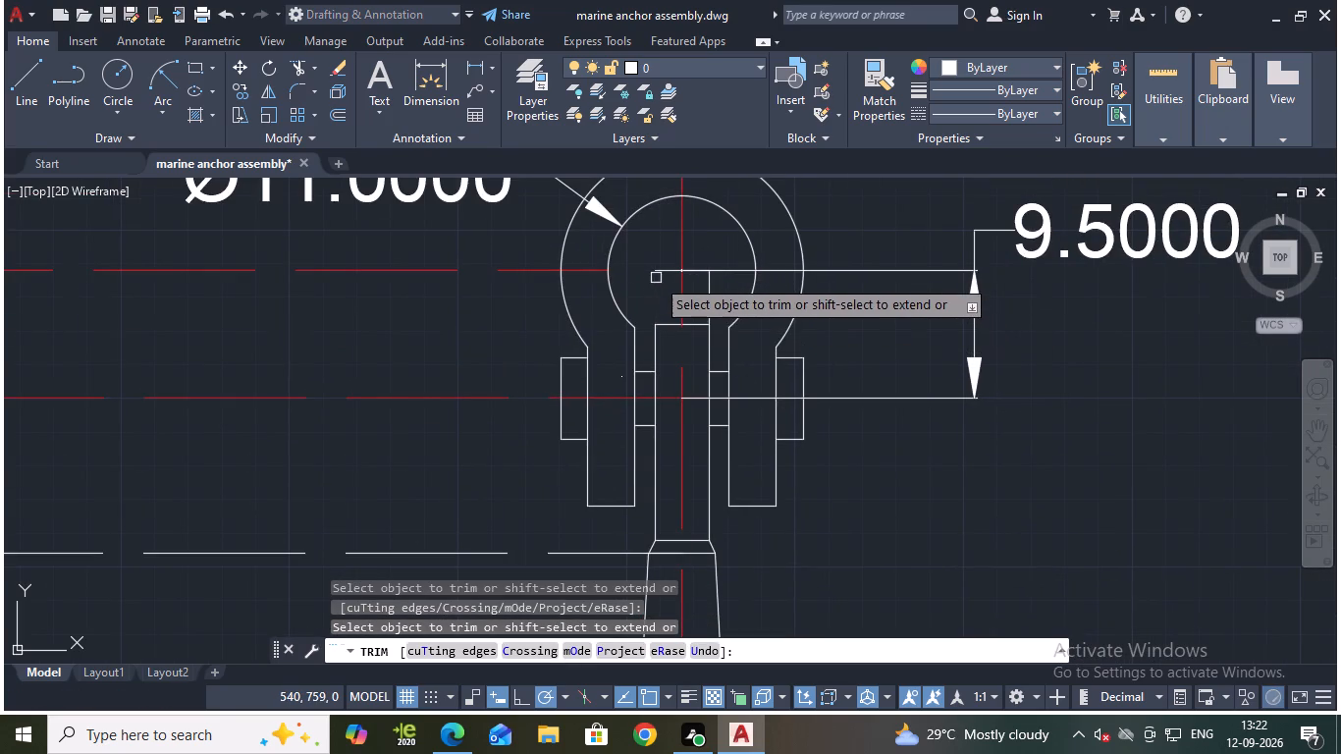
click(665, 268)
click(706, 285)
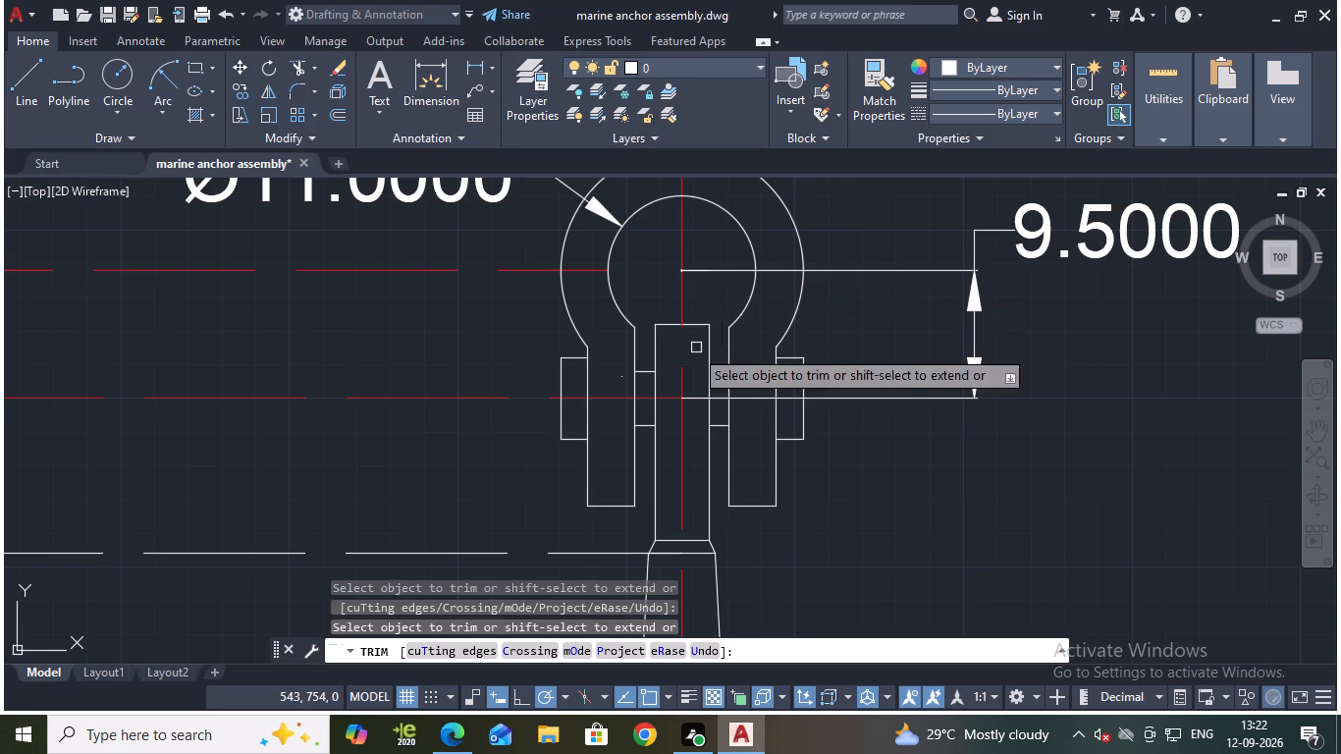
key(Escape)
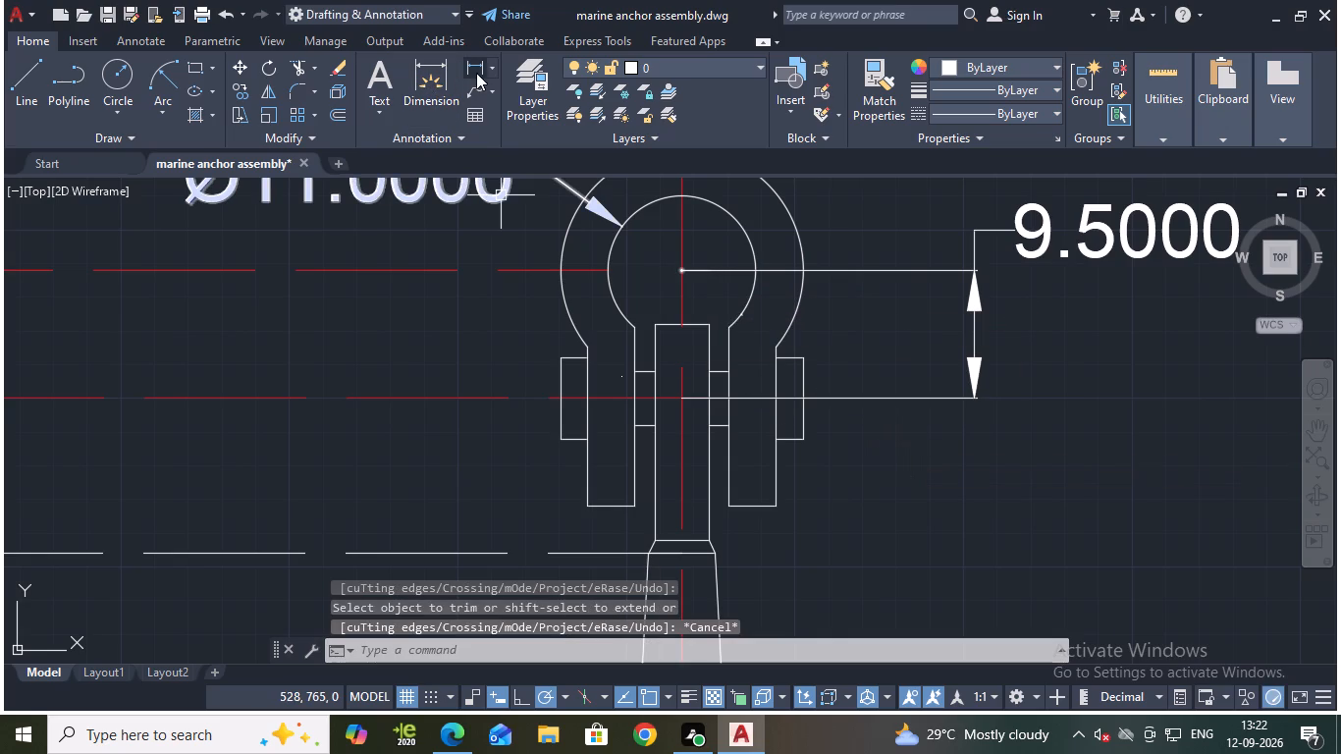
Add a vertical linear dimension from the shank's top edge to the neck line, placed just right of the shackle.
click(476, 72)
click(699, 324)
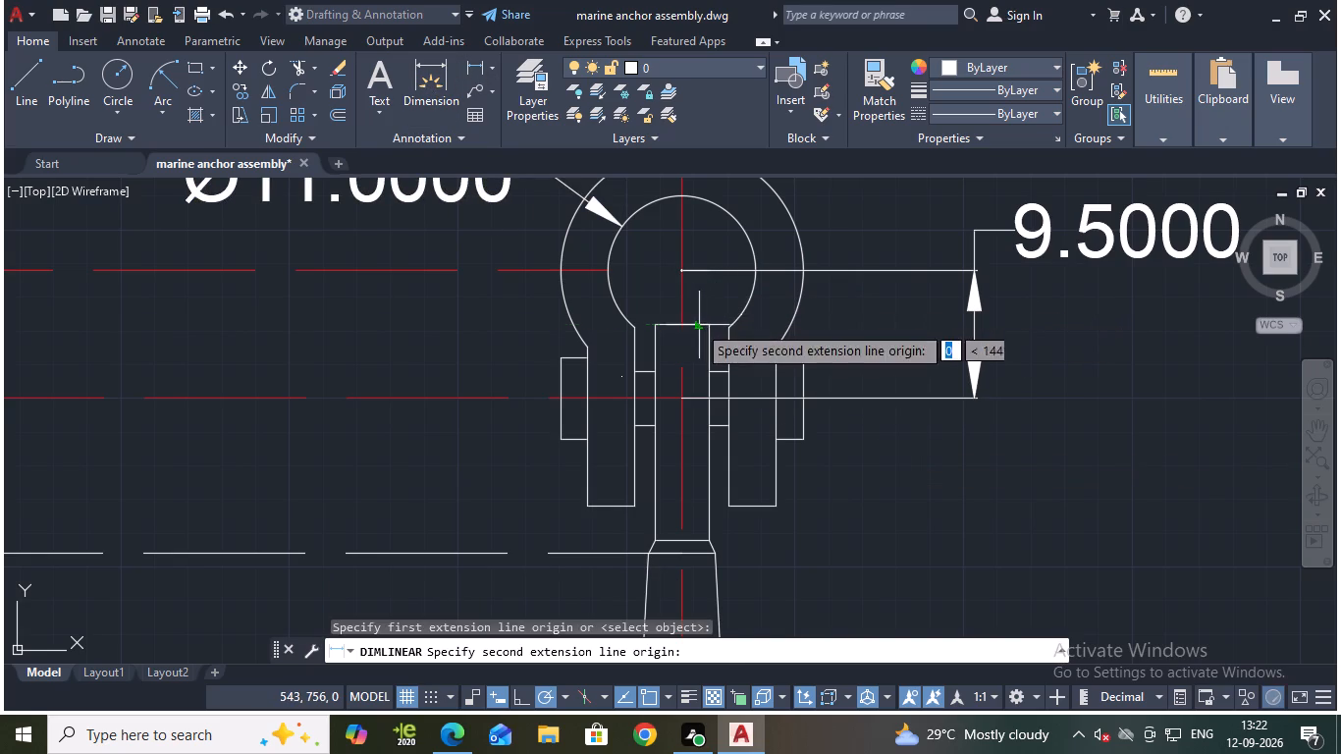
click(696, 537)
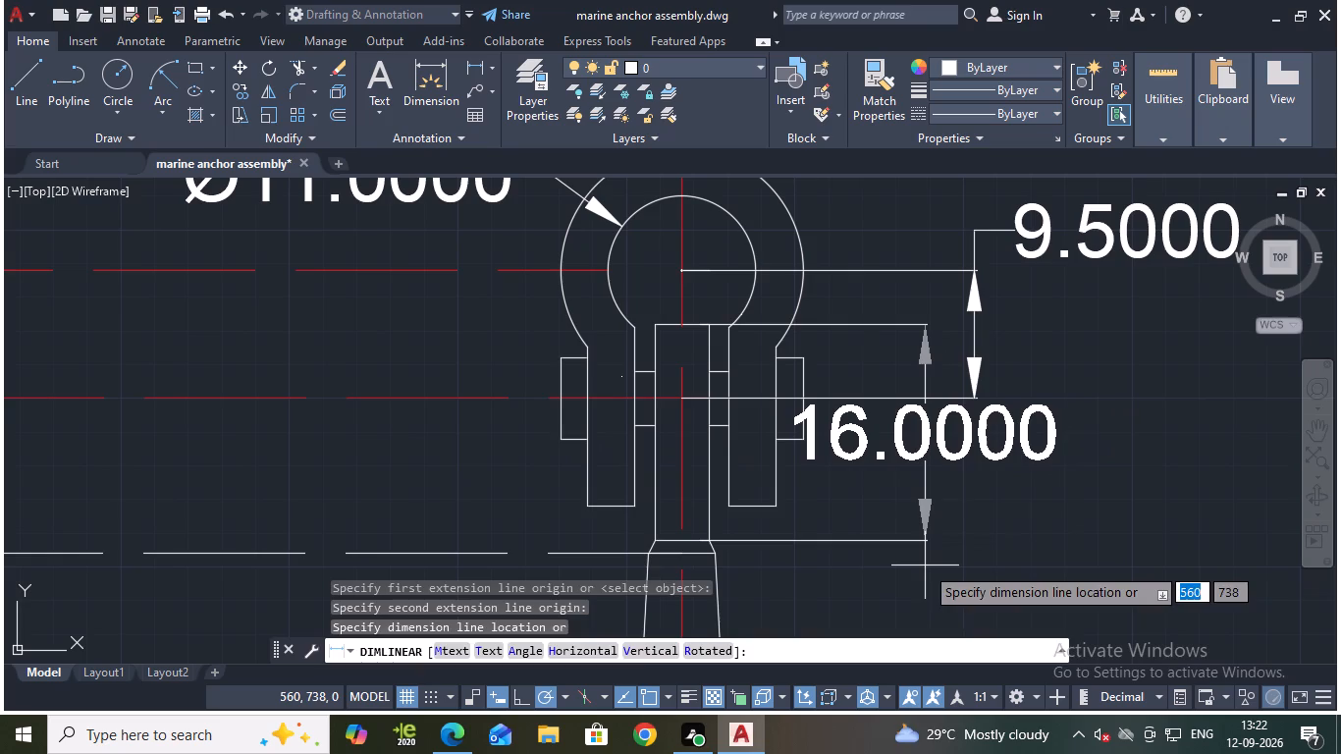
click(925, 565)
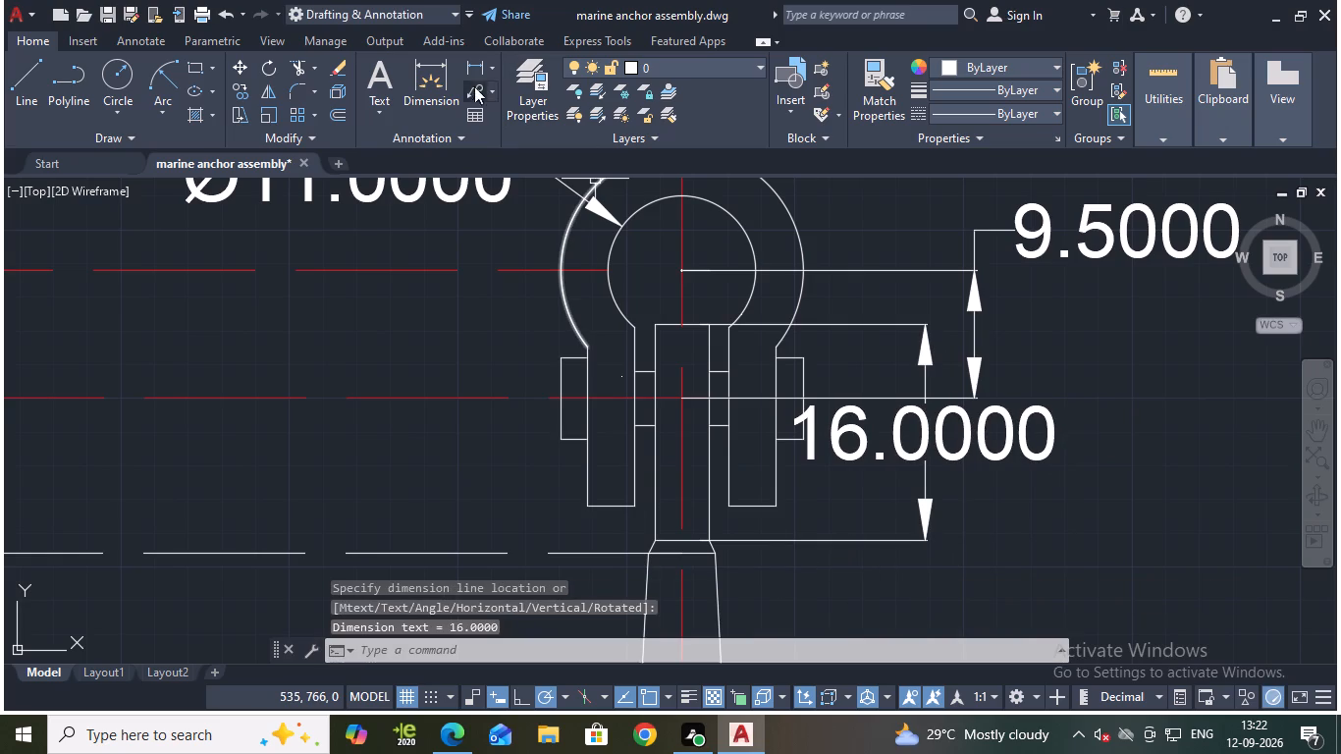
Add a vertical linear dimension for the height of the shackle pin's left end block, placed to its left.
click(468, 69)
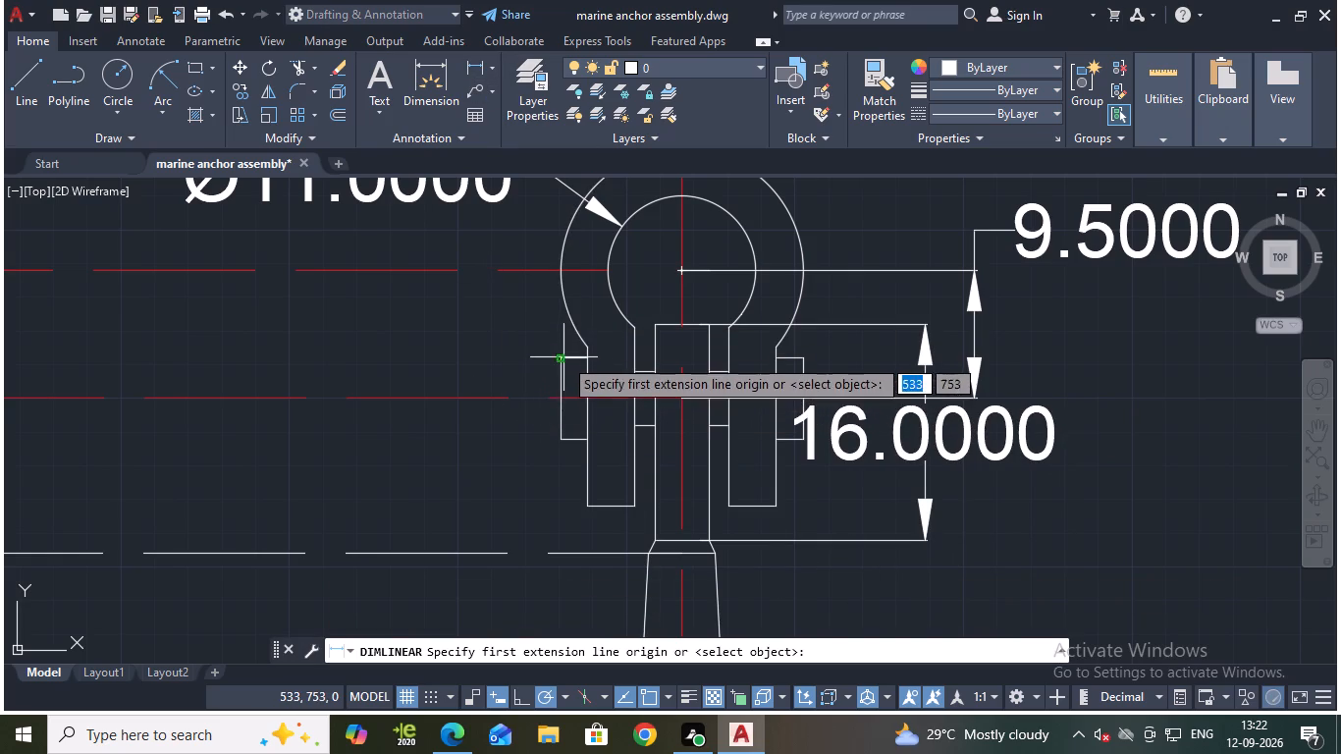
click(563, 357)
click(559, 443)
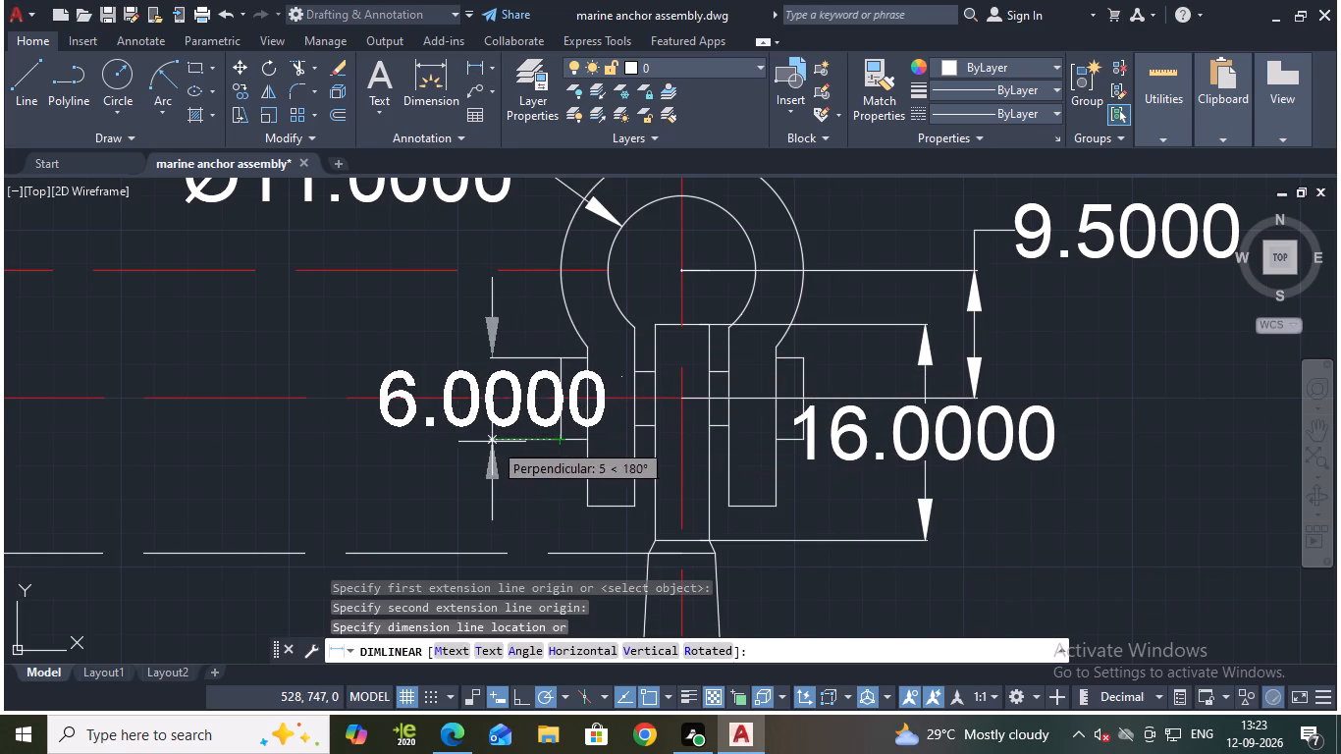
click(446, 439)
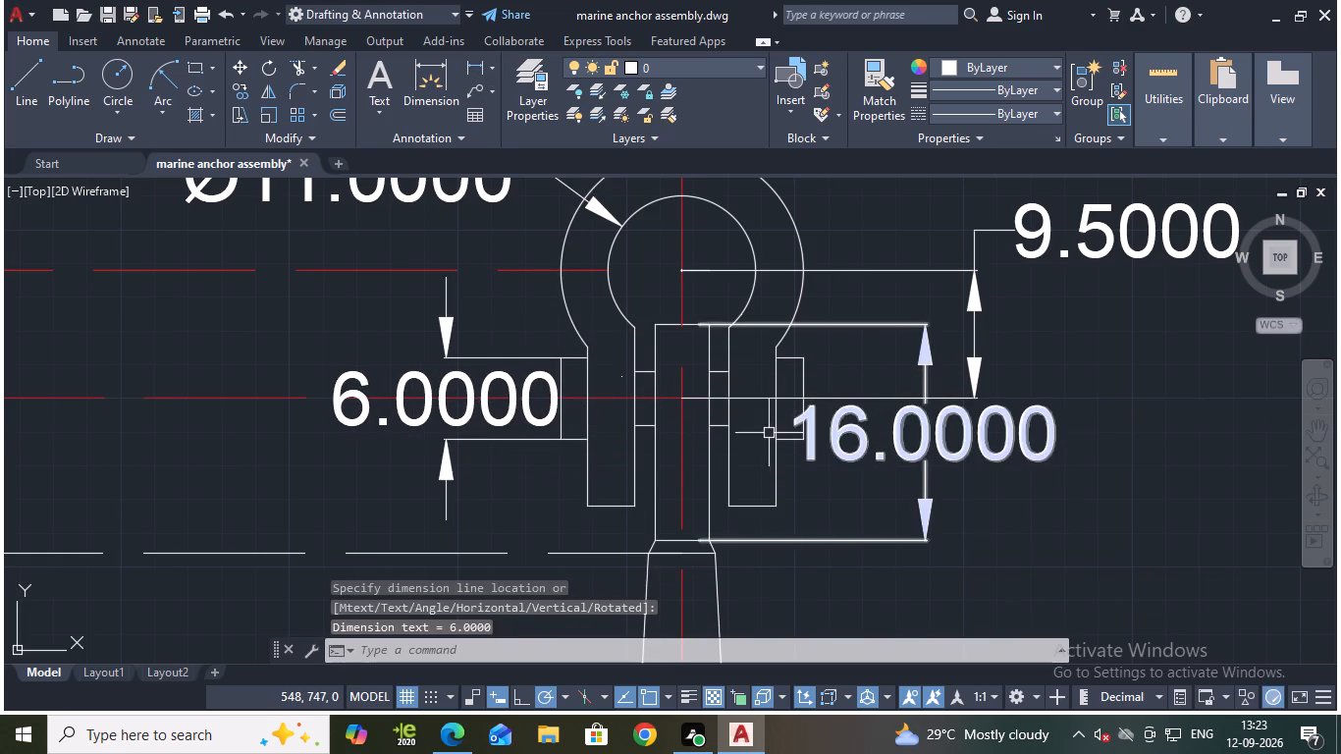
Add a vertical linear dimension for the pin's thickness between shackle leg and shank, placed left of the end block's dimension.
click(469, 64)
scroll(640, 387, up, 1)
click(651, 365)
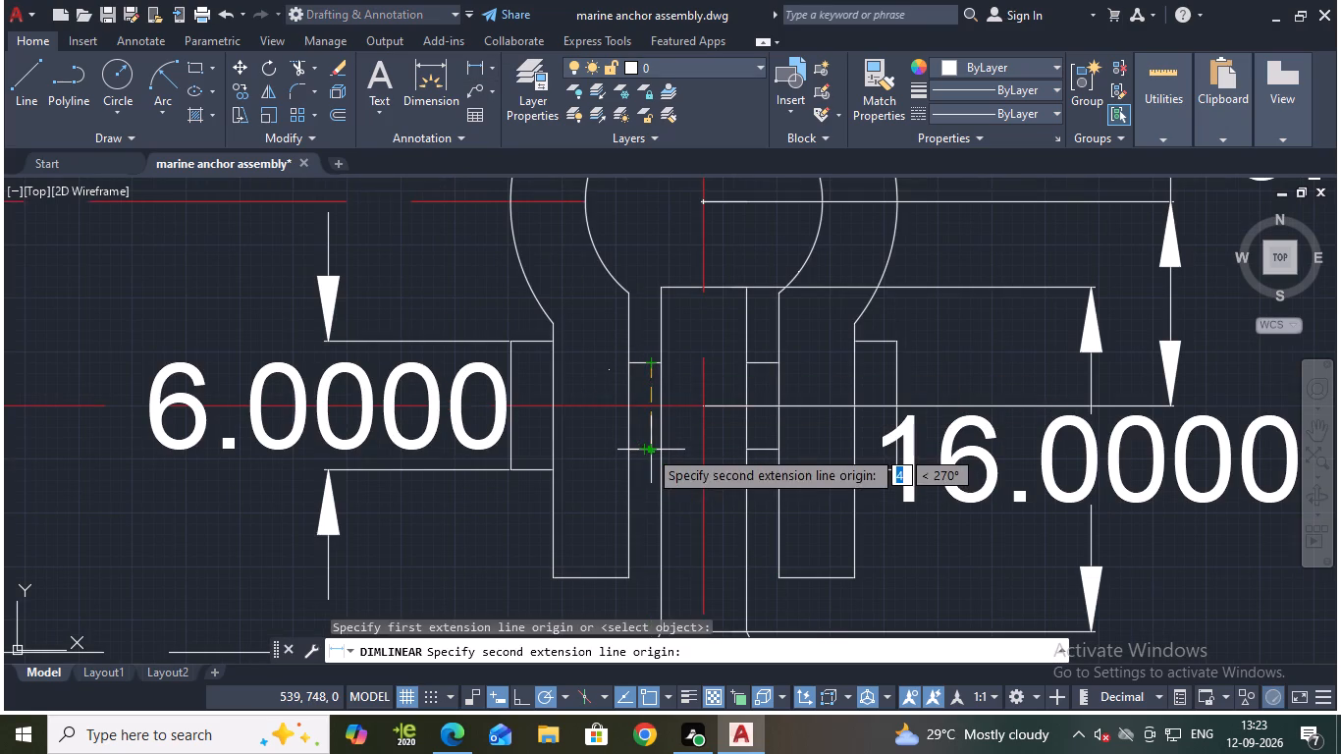
click(648, 449)
middle_drag(527, 476, 601, 404)
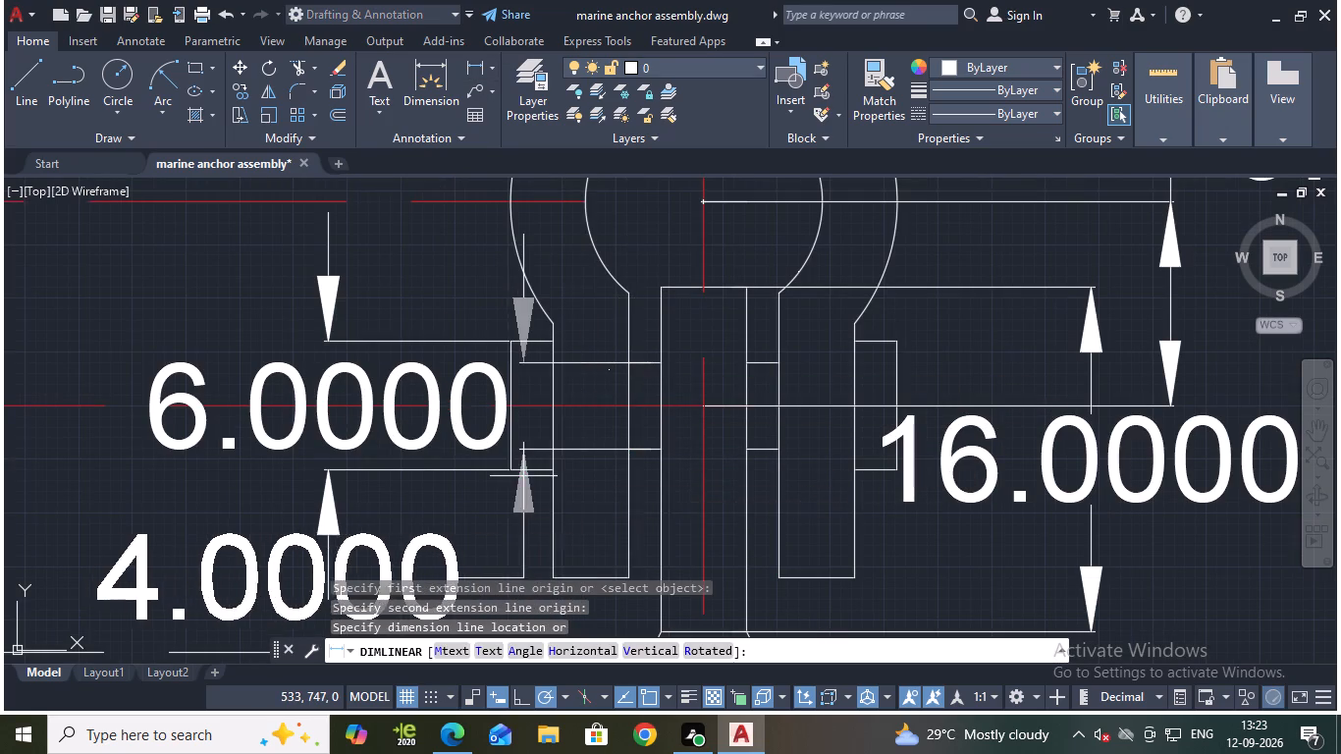
middle_drag(601, 404, 744, 290)
scroll(423, 333, down, 1)
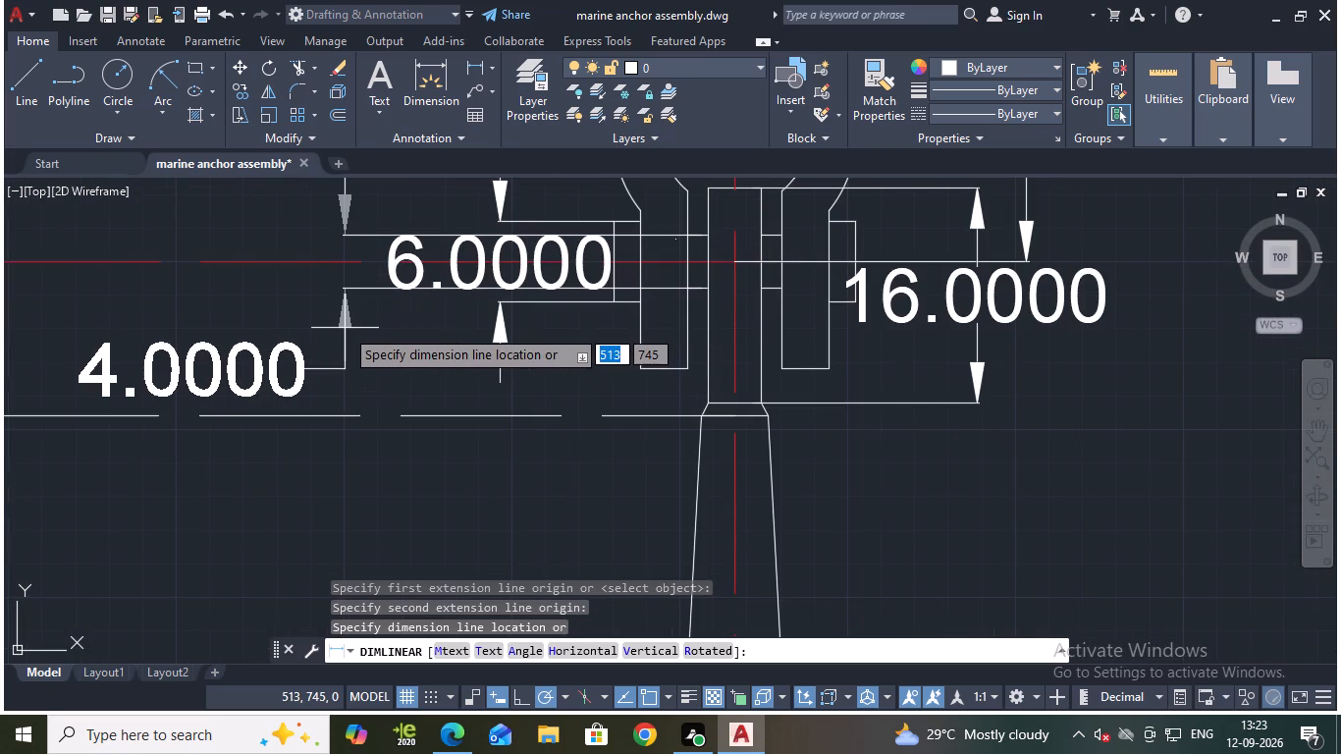
click(349, 328)
Add a horizontal linear dimension across the outer edges of the two shackle legs, placed below them across the upper shank.
scroll(531, 381, down, 3)
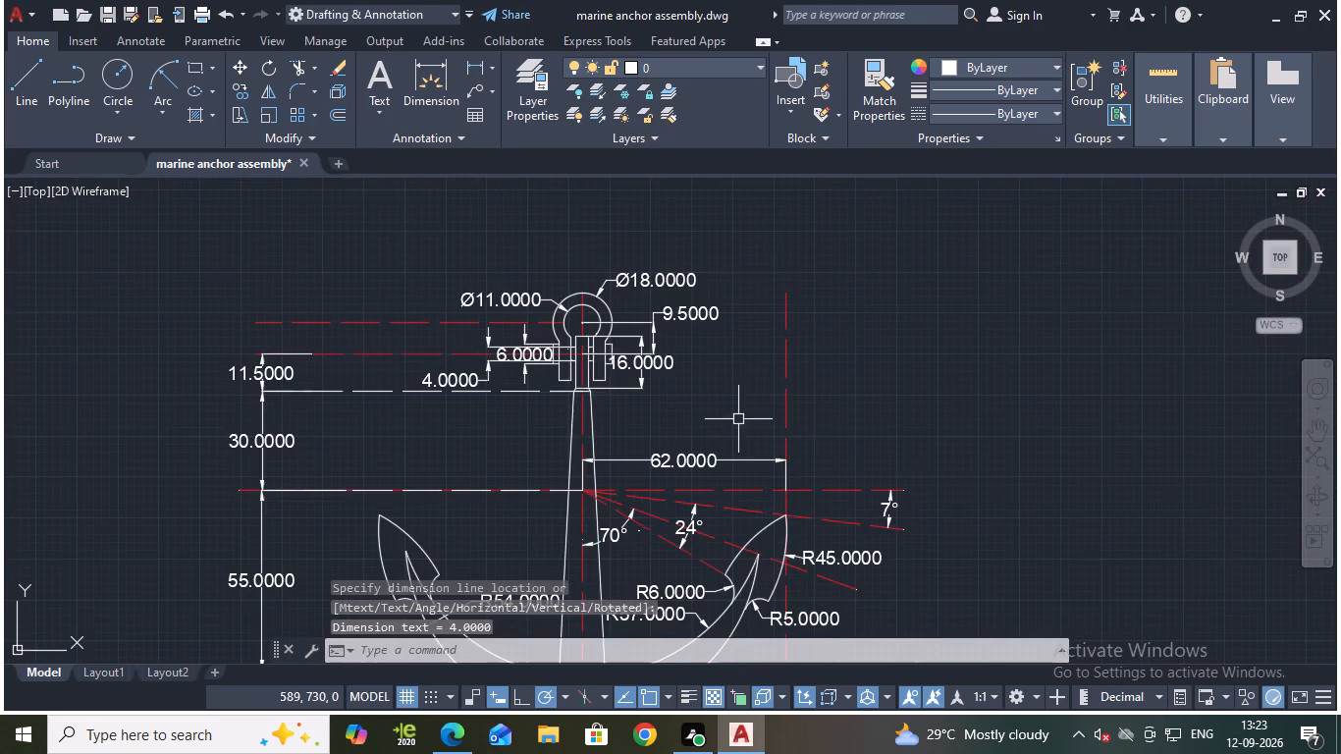
scroll(725, 404, up, 1)
middle_drag(724, 404, 757, 366)
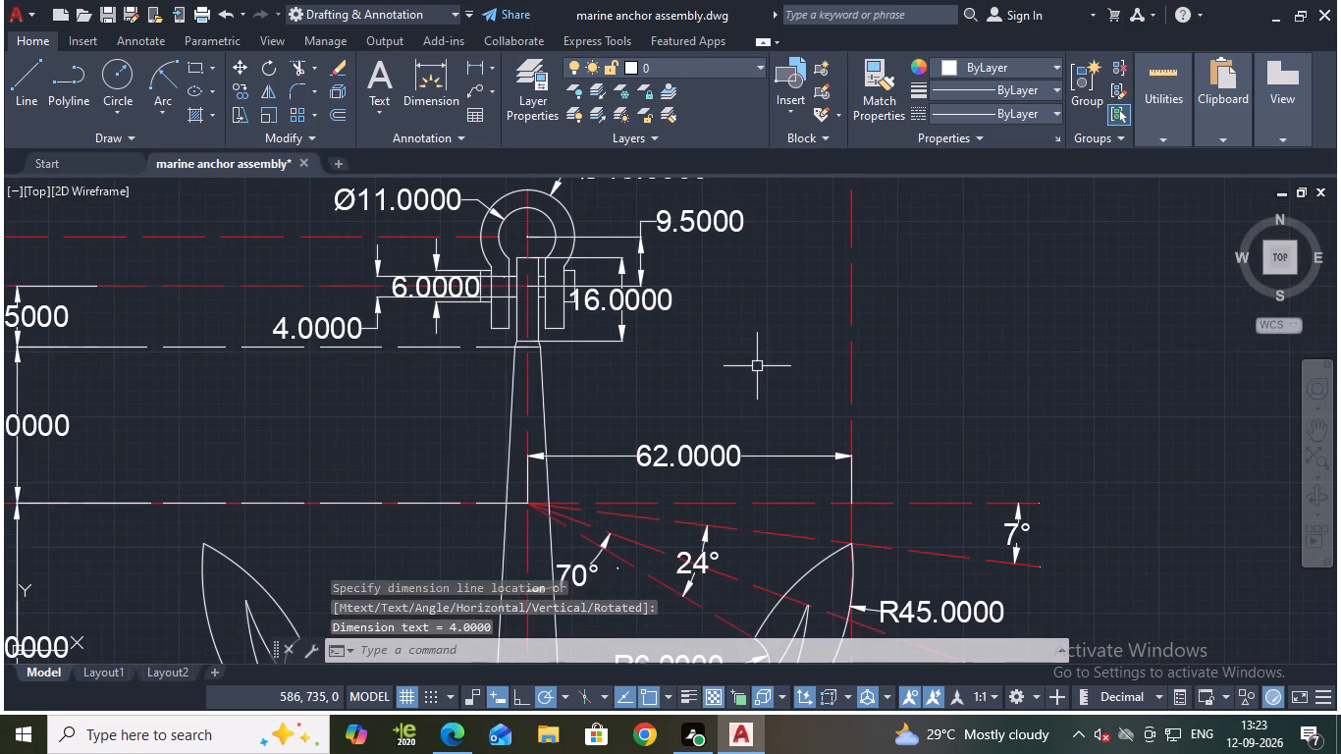
scroll(757, 366, down, 1)
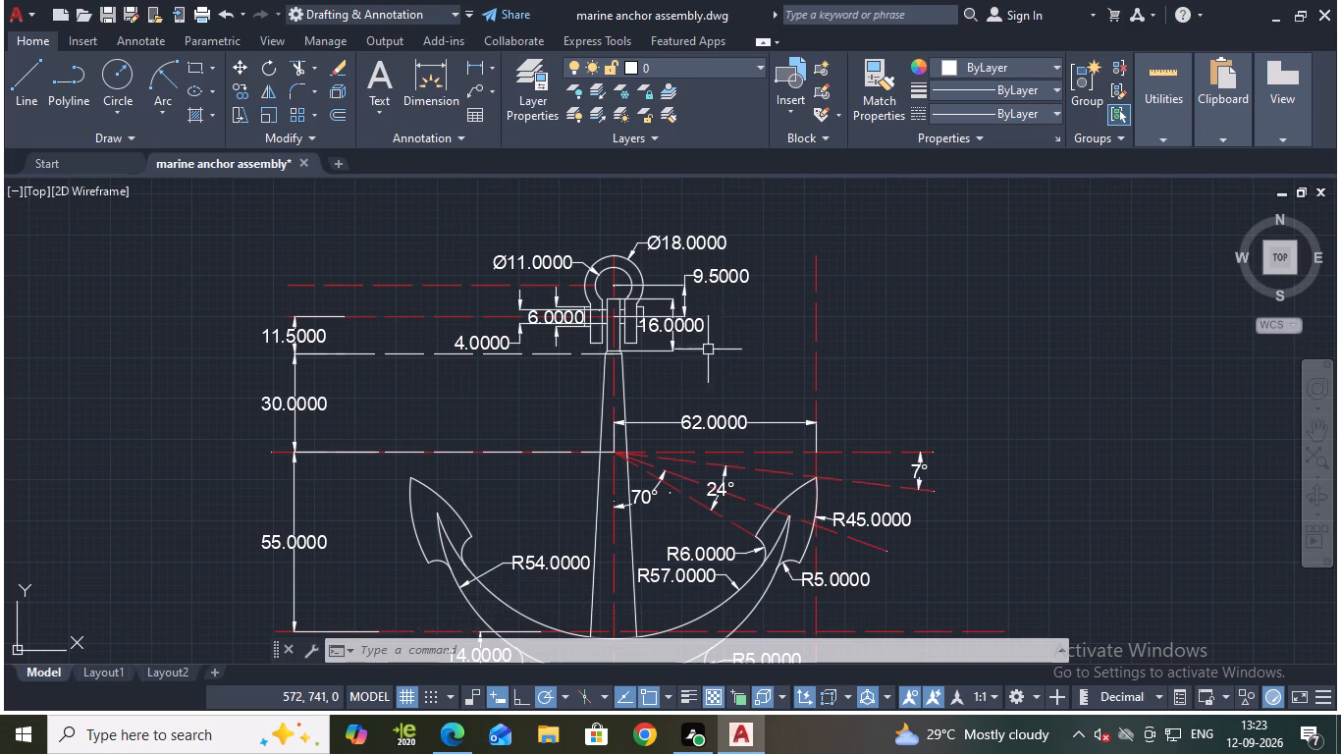
scroll(644, 369, up, 1)
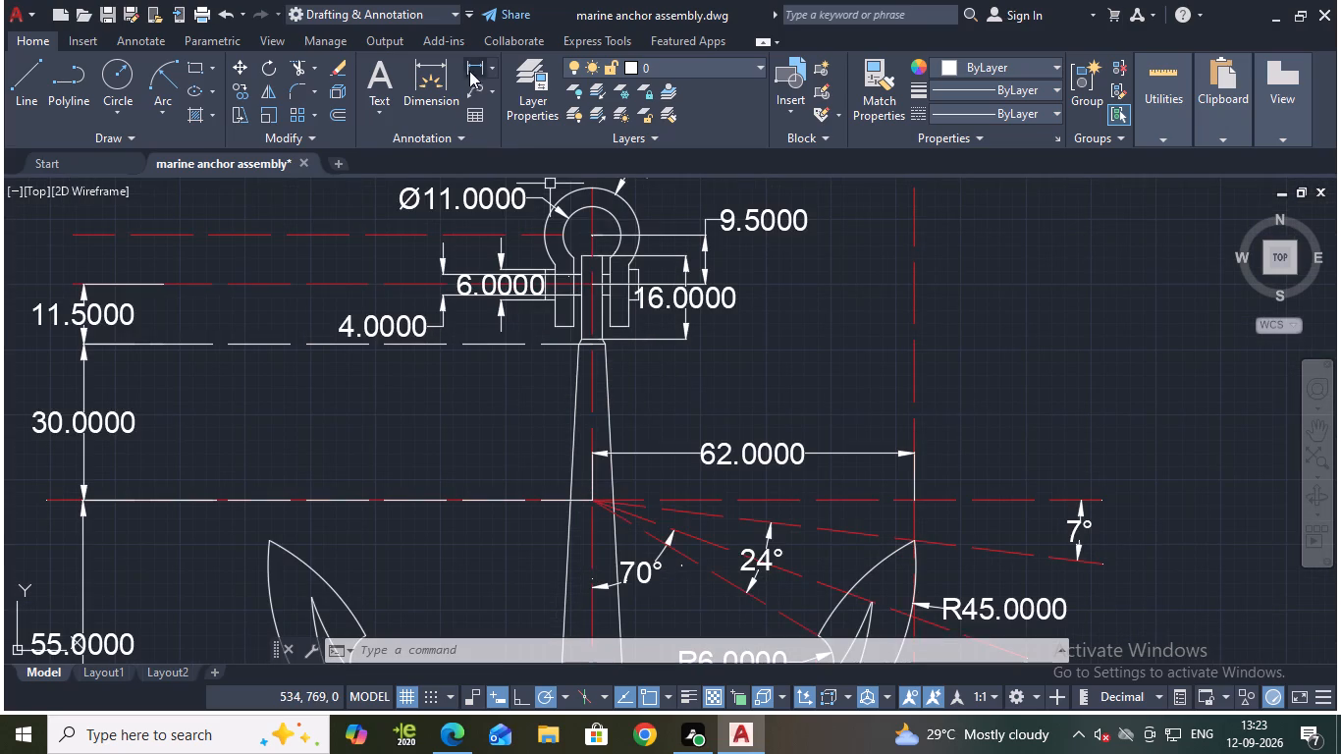
click(471, 70)
scroll(550, 328, up, 2)
click(552, 325)
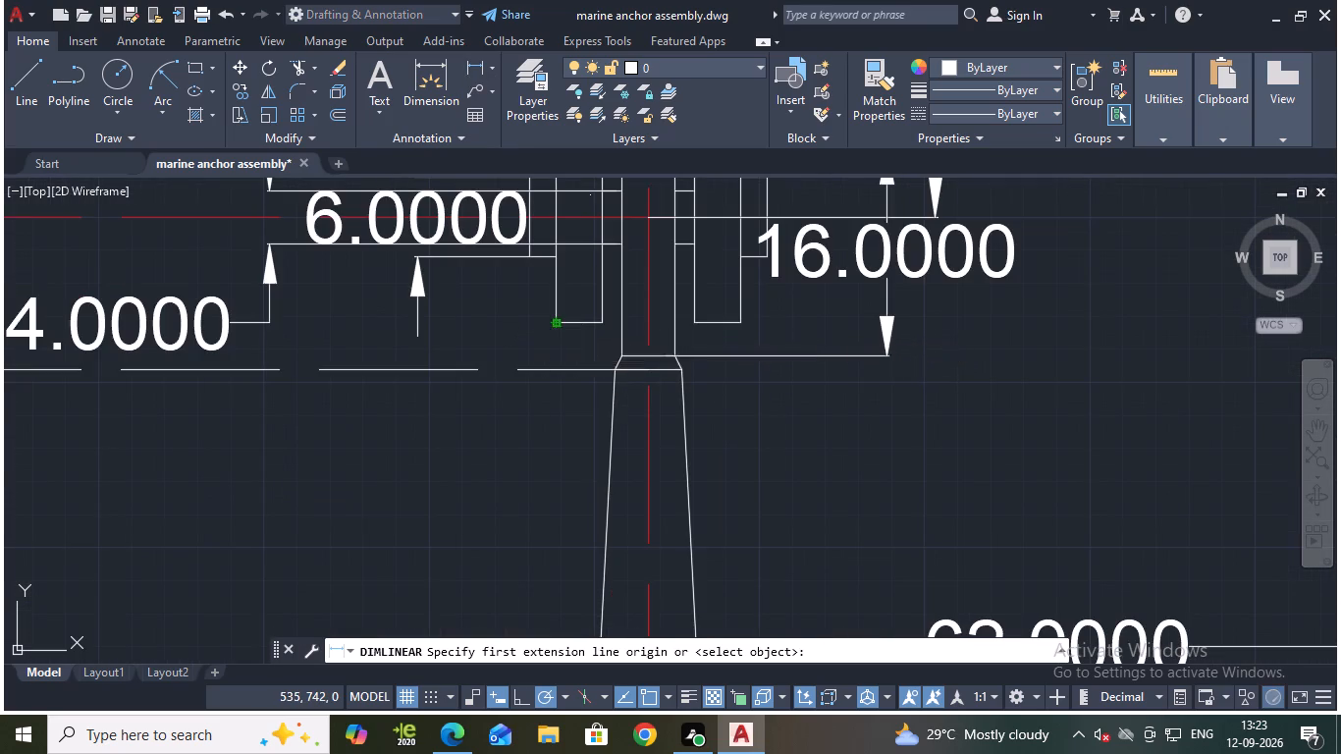
click(739, 321)
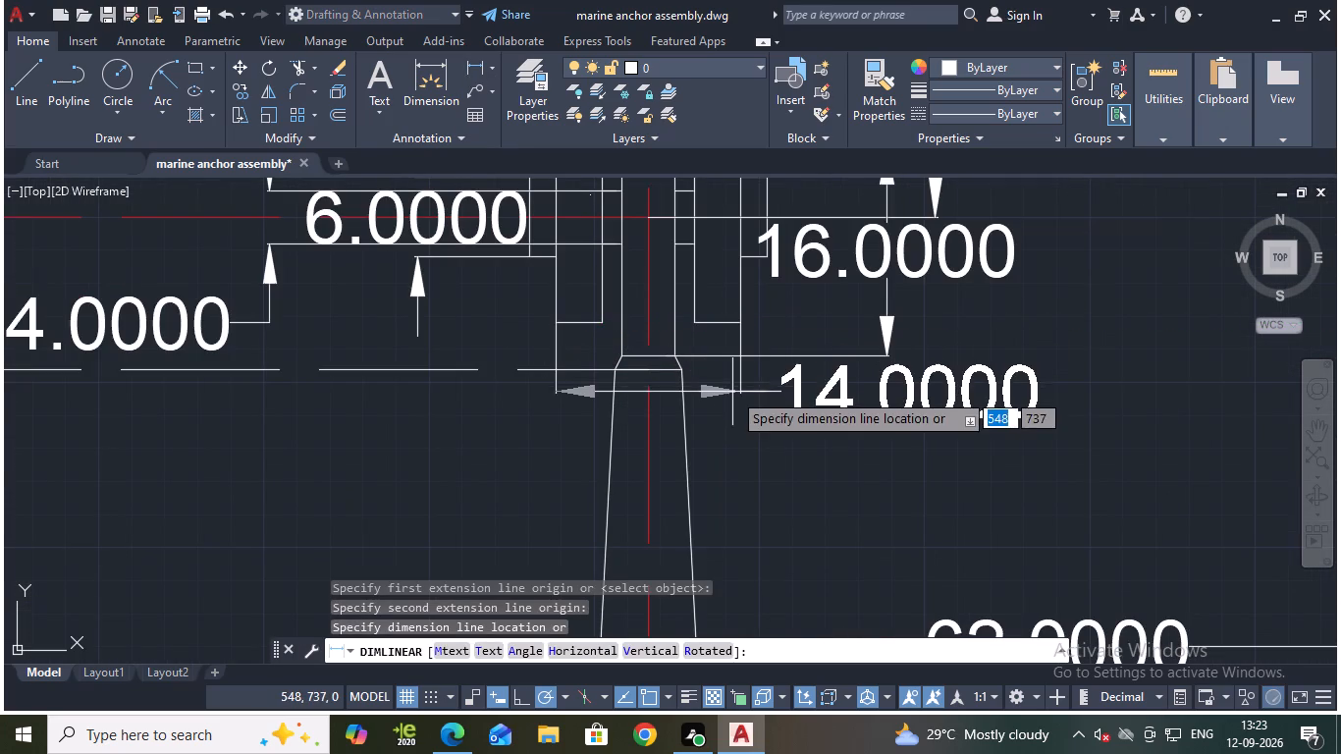
click(724, 477)
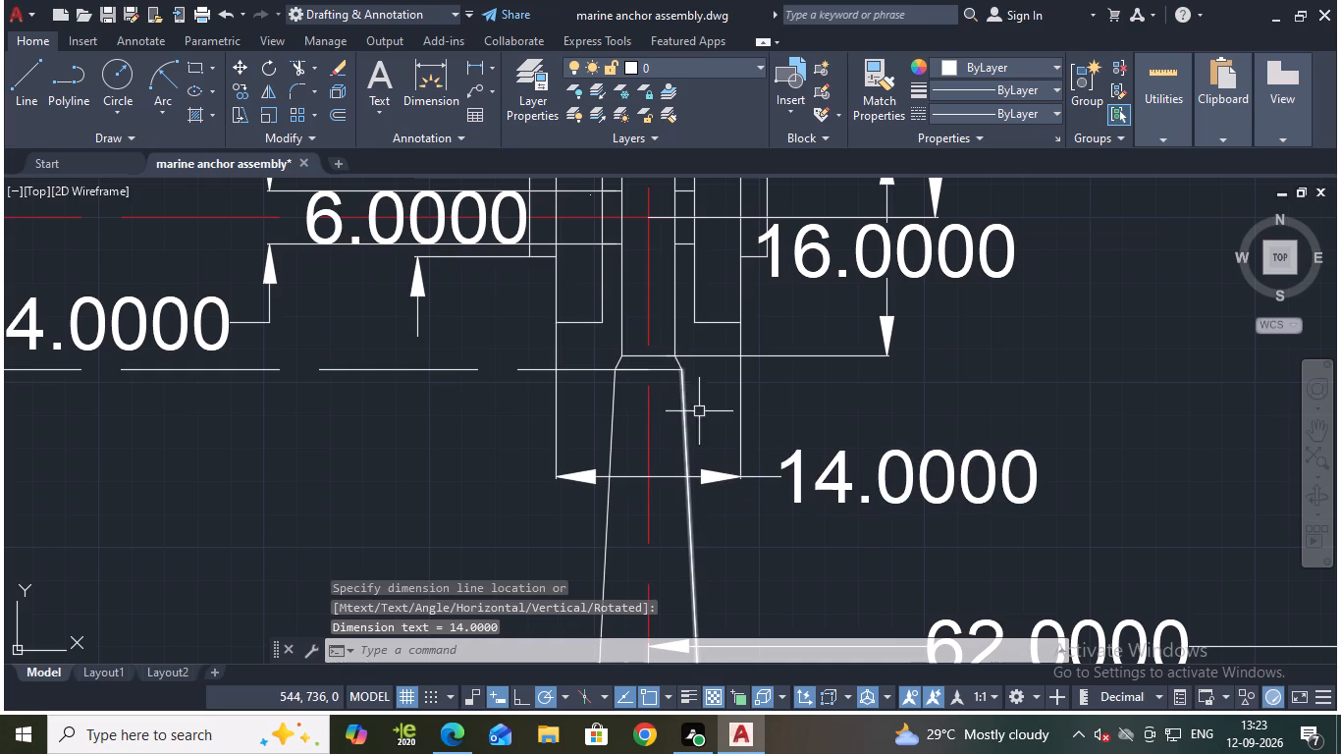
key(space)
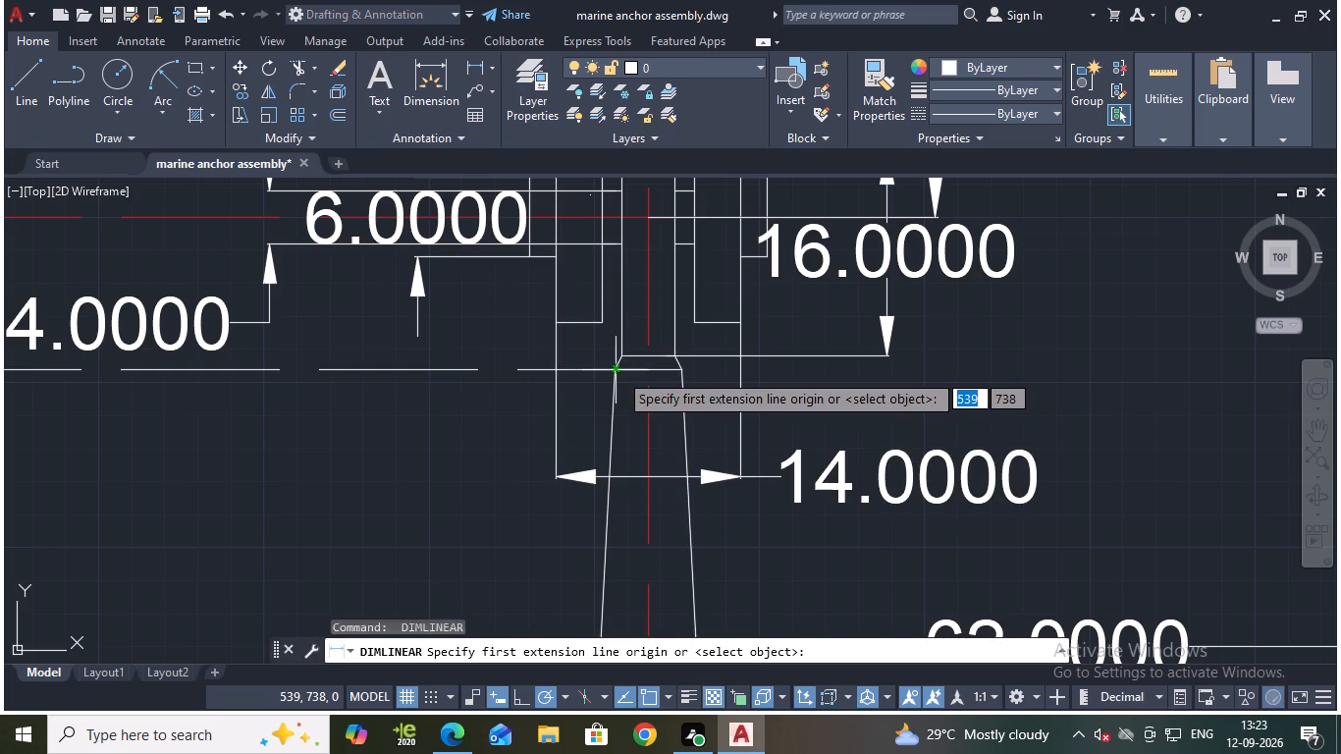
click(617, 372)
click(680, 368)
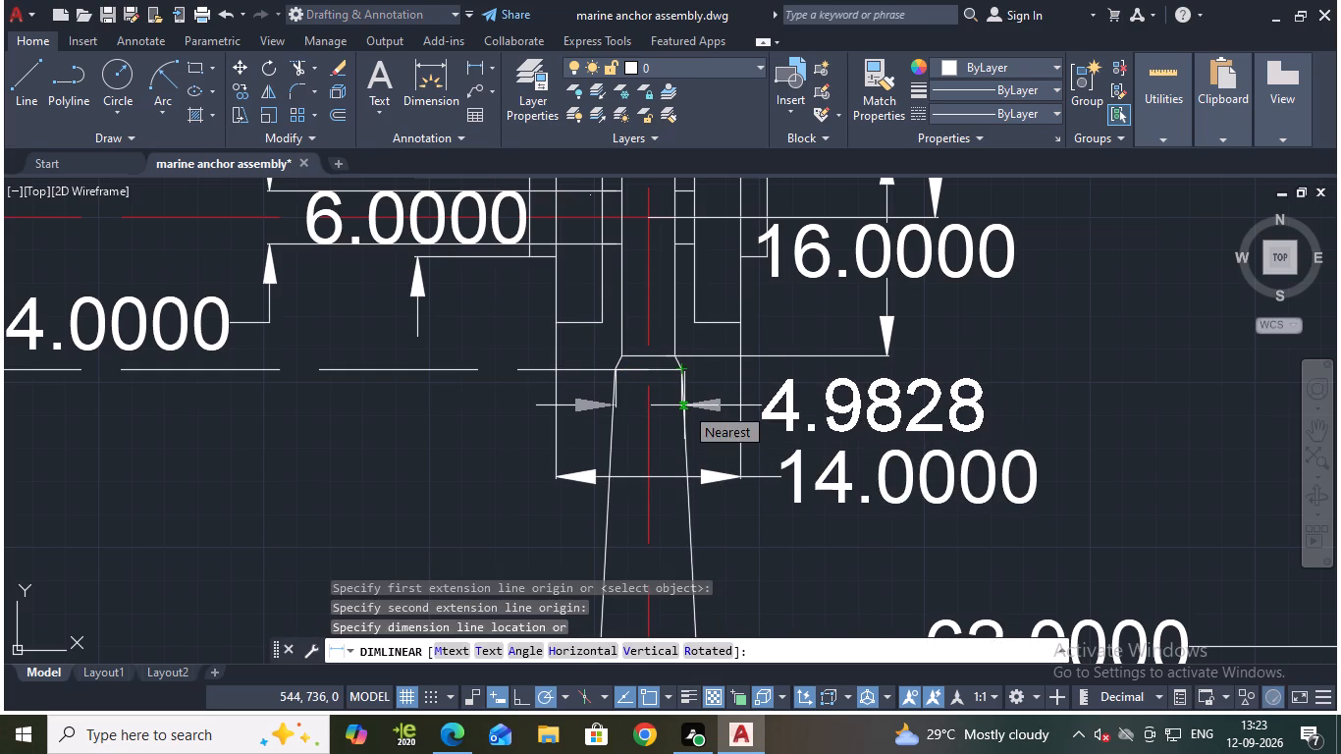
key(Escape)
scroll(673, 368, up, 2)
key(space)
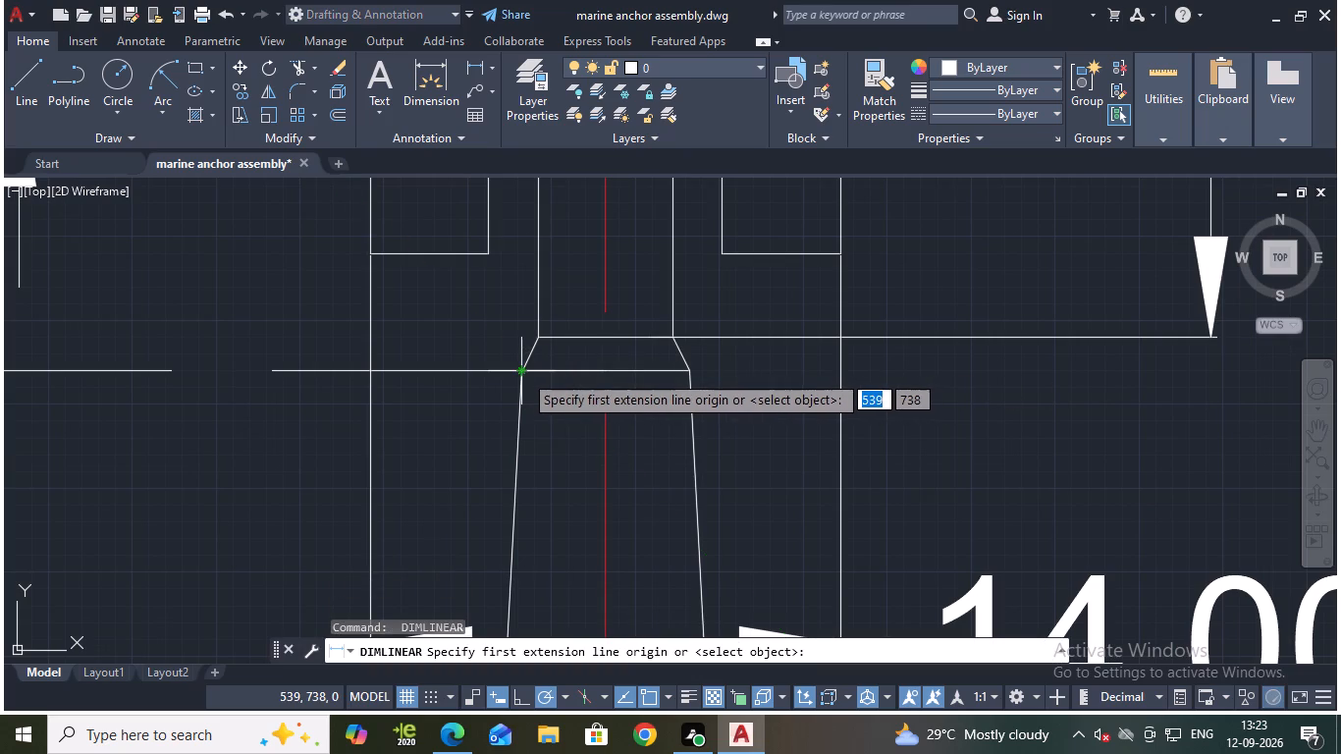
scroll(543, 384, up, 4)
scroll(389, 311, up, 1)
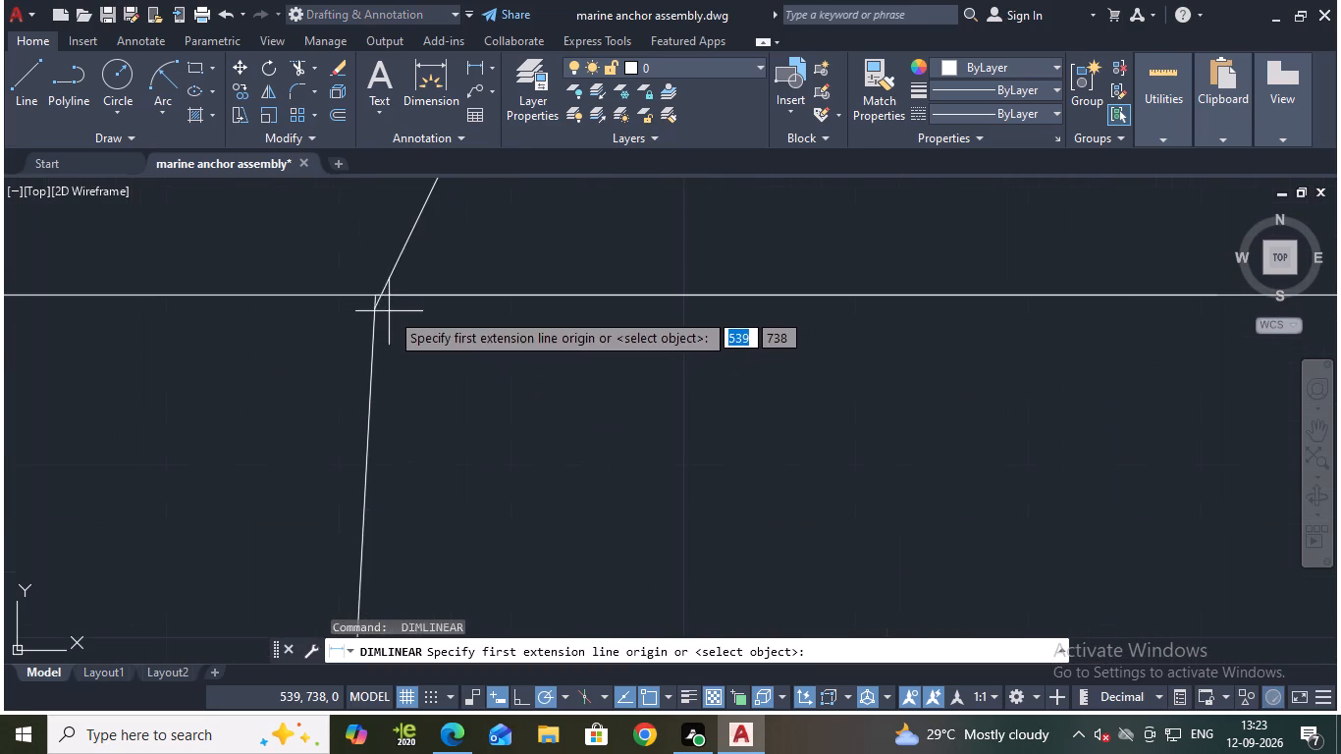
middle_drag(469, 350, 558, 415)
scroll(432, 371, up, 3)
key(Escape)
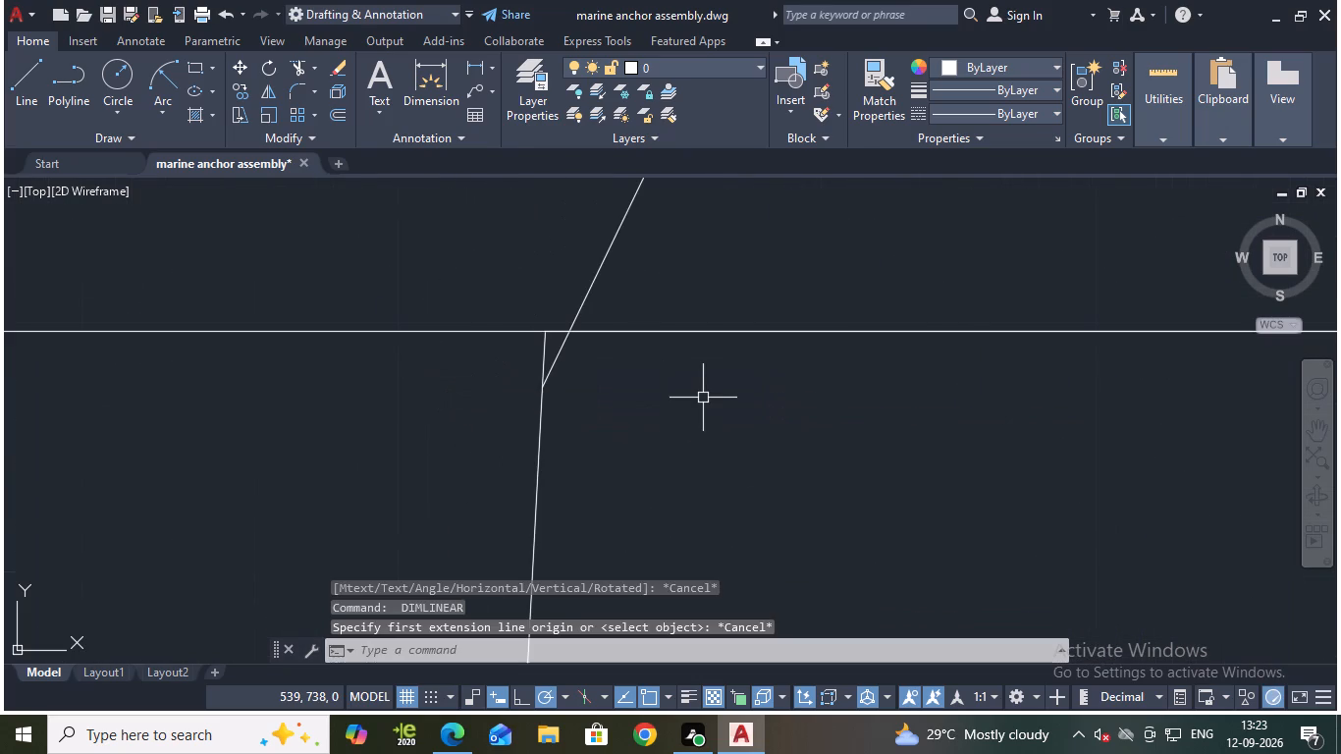
Trim away the tiny overshoot of the shank's left side line above the left shoulder corner.
text(tr)
key(Return)
click(540, 355)
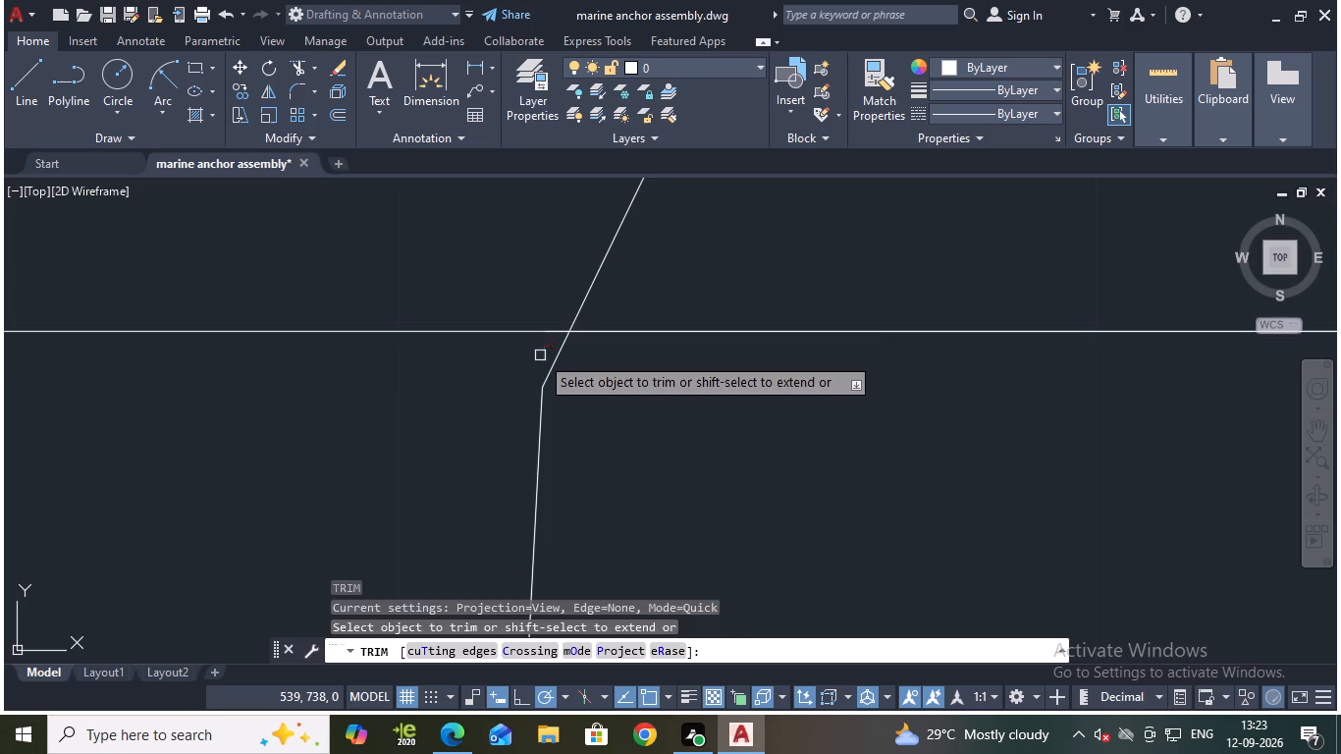
Examine the shank's shoulder corners on both sides for leftover line overshoots, and finish trimming.
scroll(660, 388, down, 5)
scroll(794, 455, down, 1)
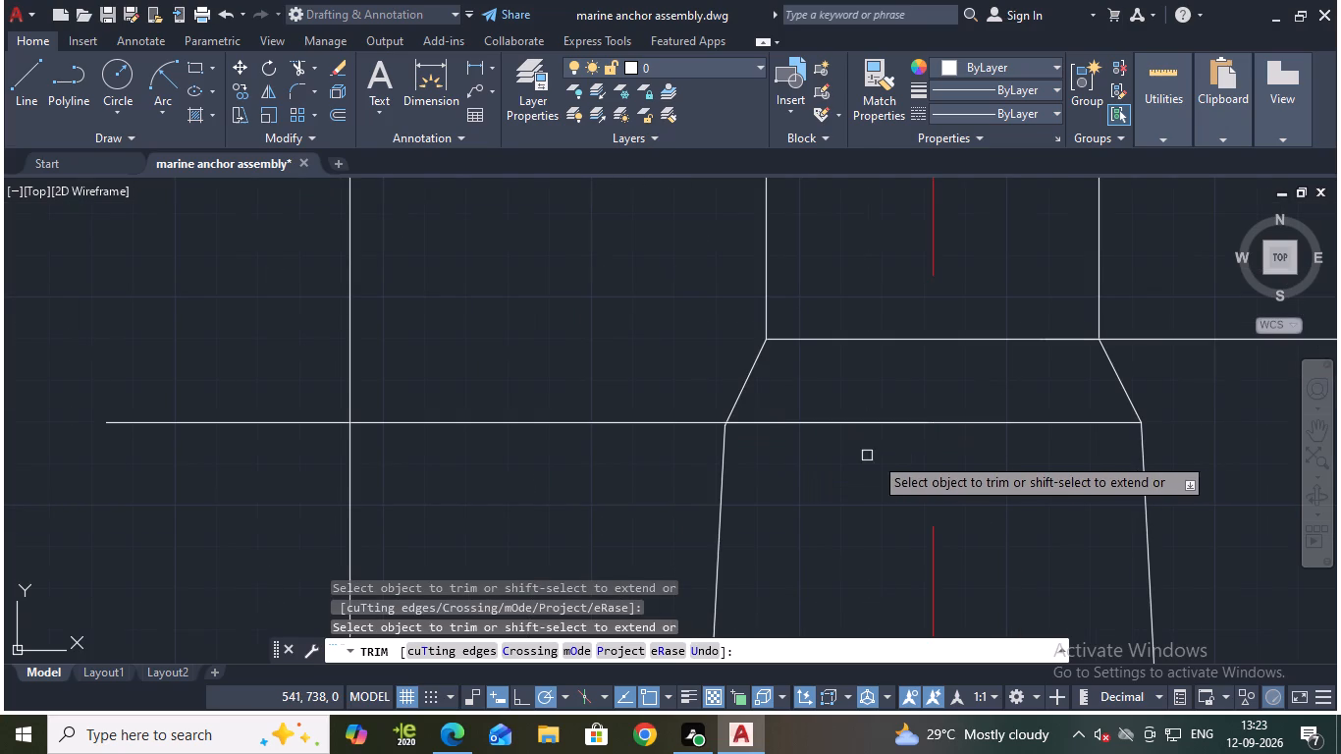
scroll(1152, 432, up, 5)
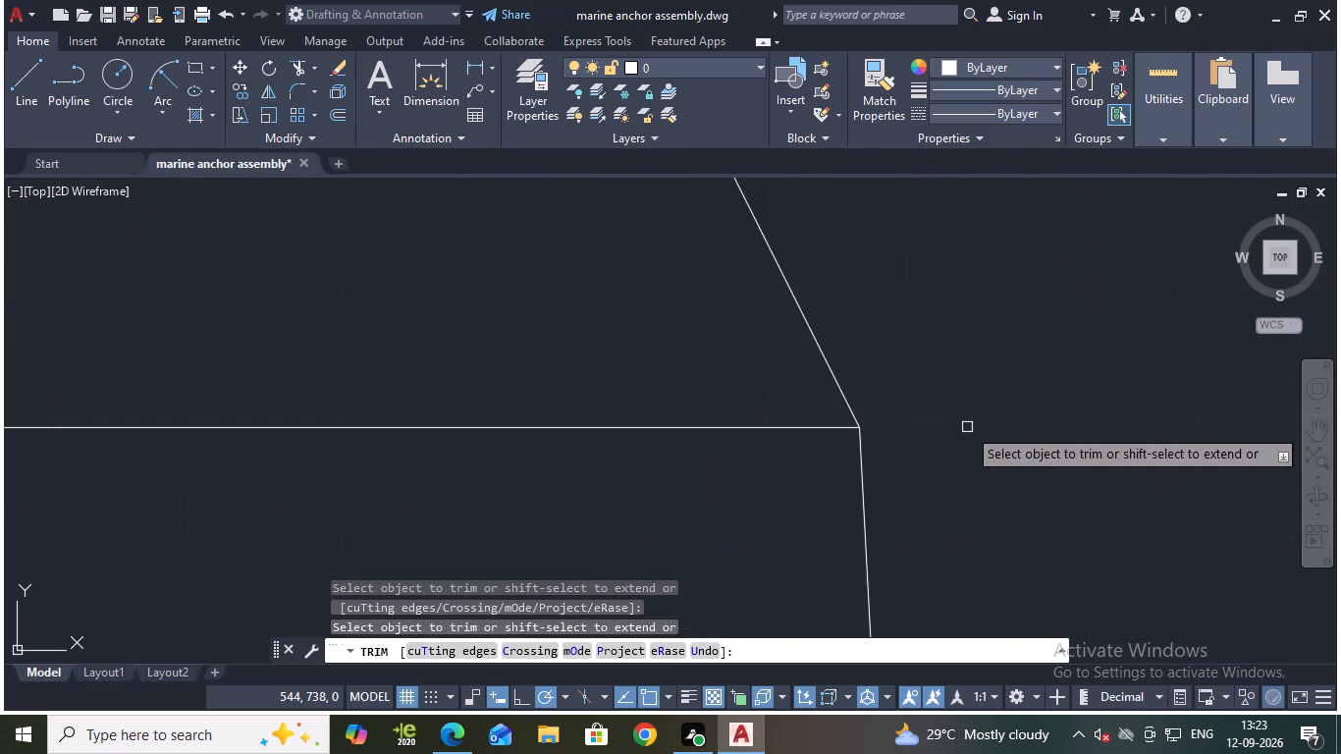
scroll(959, 429, up, 3)
scroll(569, 454, up, 5)
scroll(465, 326, up, 2)
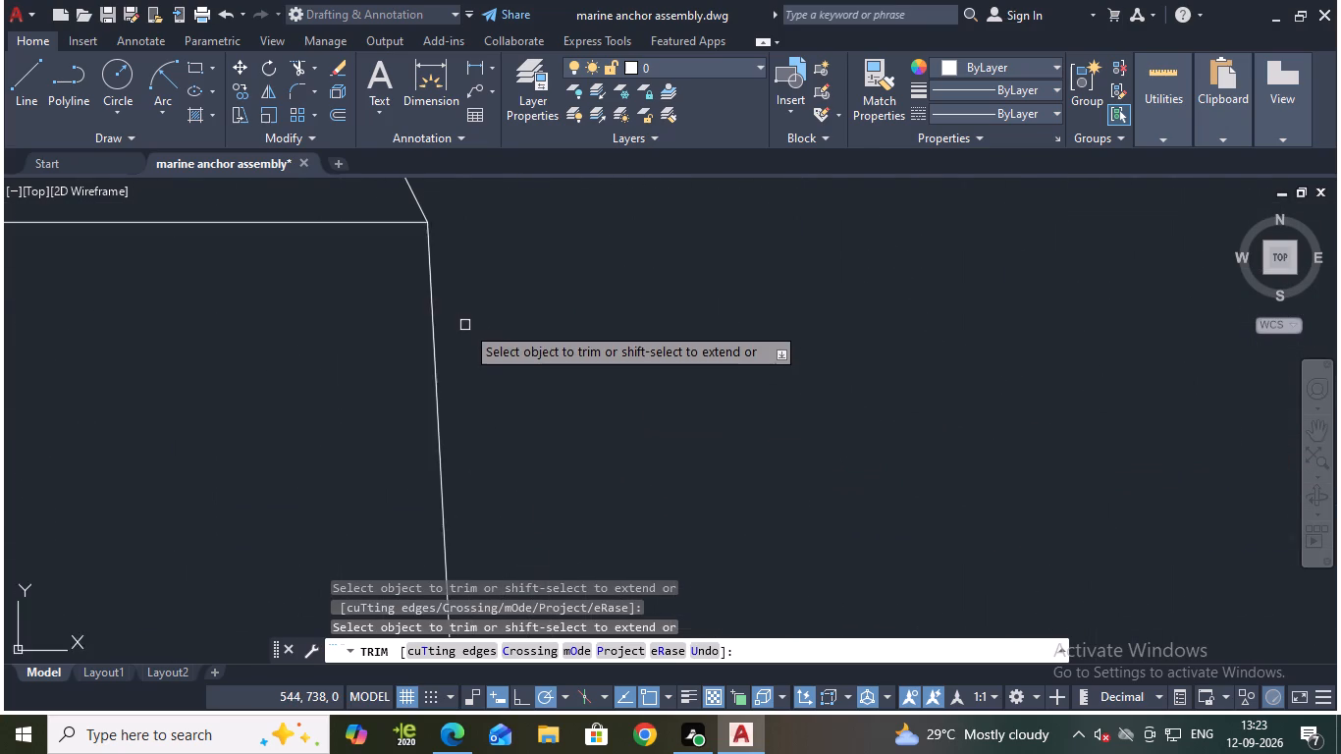
scroll(465, 325, down, 8)
scroll(642, 384, down, 8)
scroll(702, 456, down, 2)
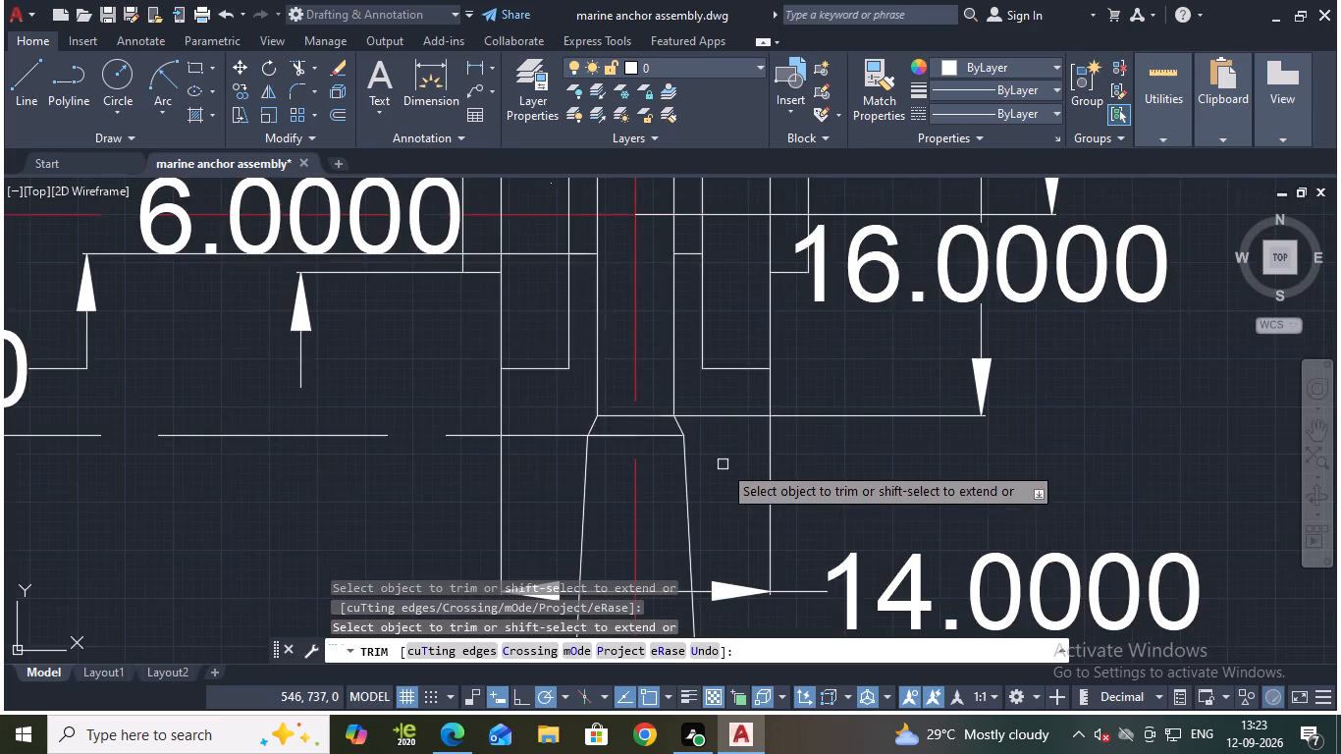
scroll(723, 464, down, 1)
key(Escape)
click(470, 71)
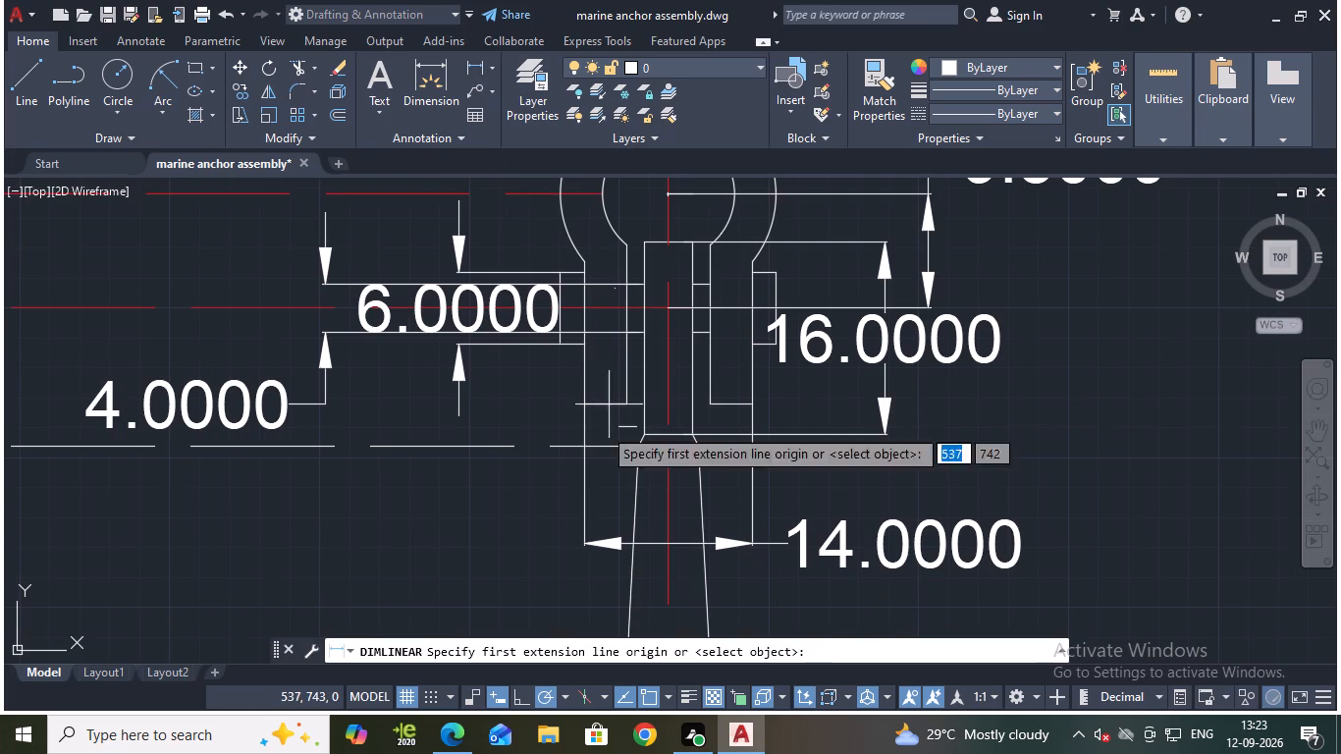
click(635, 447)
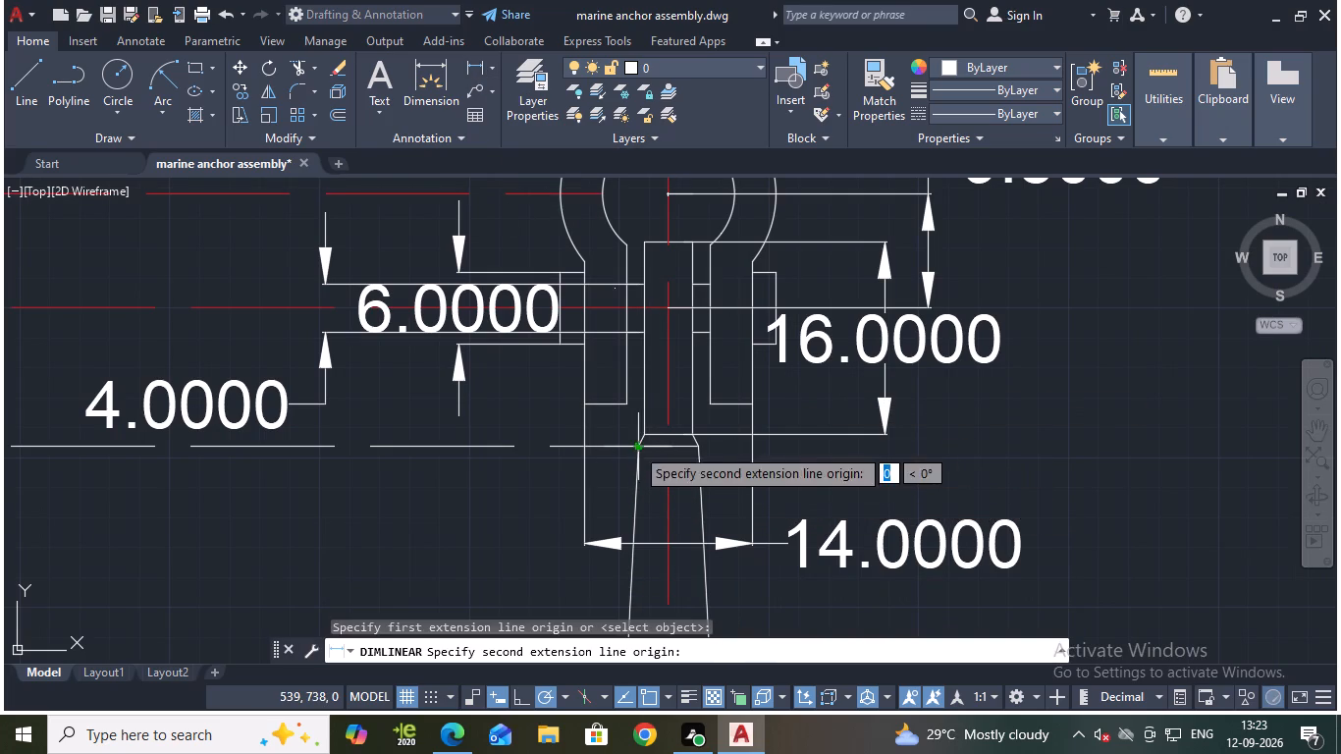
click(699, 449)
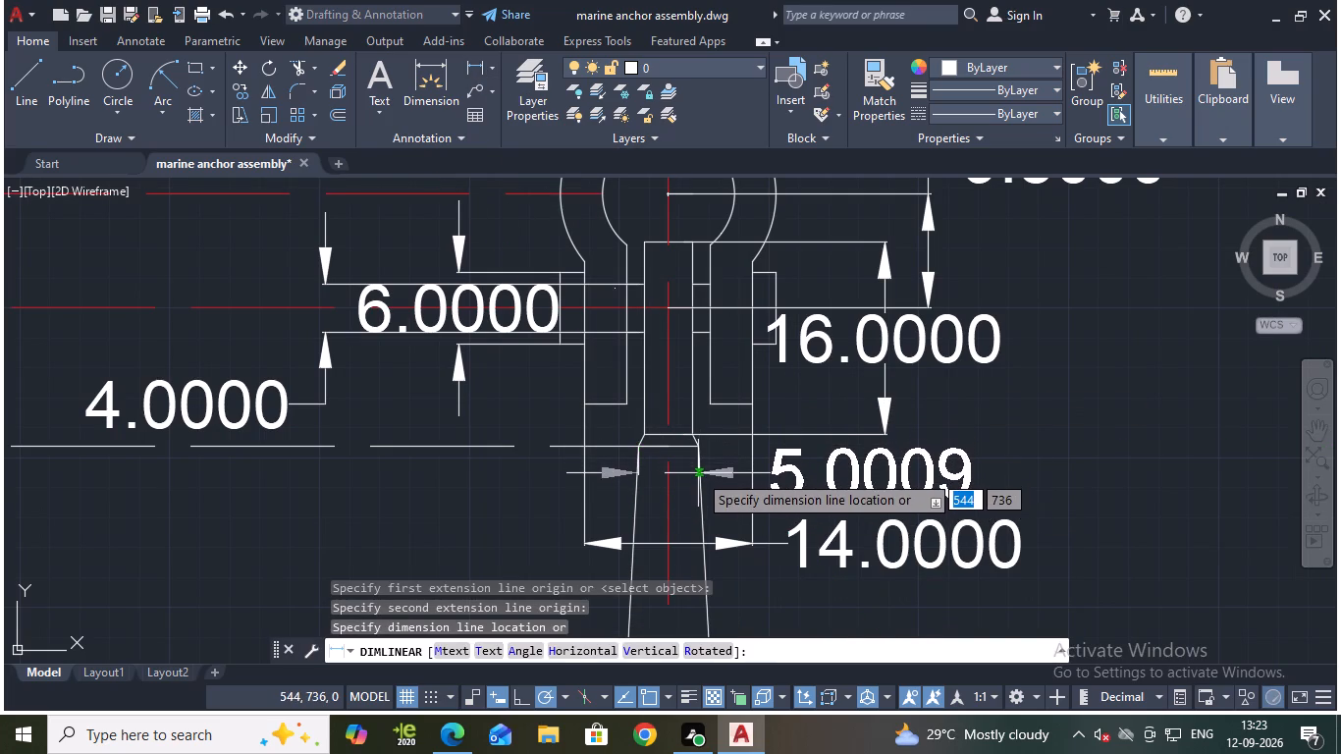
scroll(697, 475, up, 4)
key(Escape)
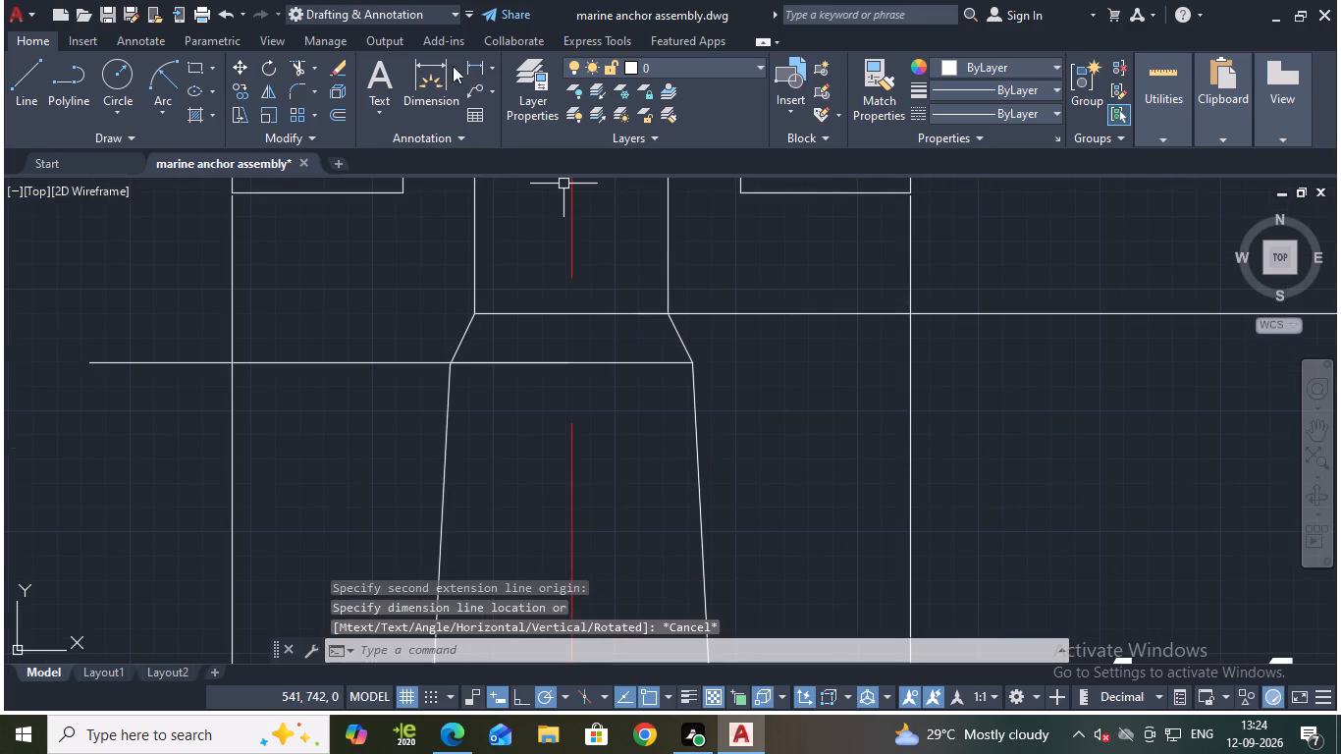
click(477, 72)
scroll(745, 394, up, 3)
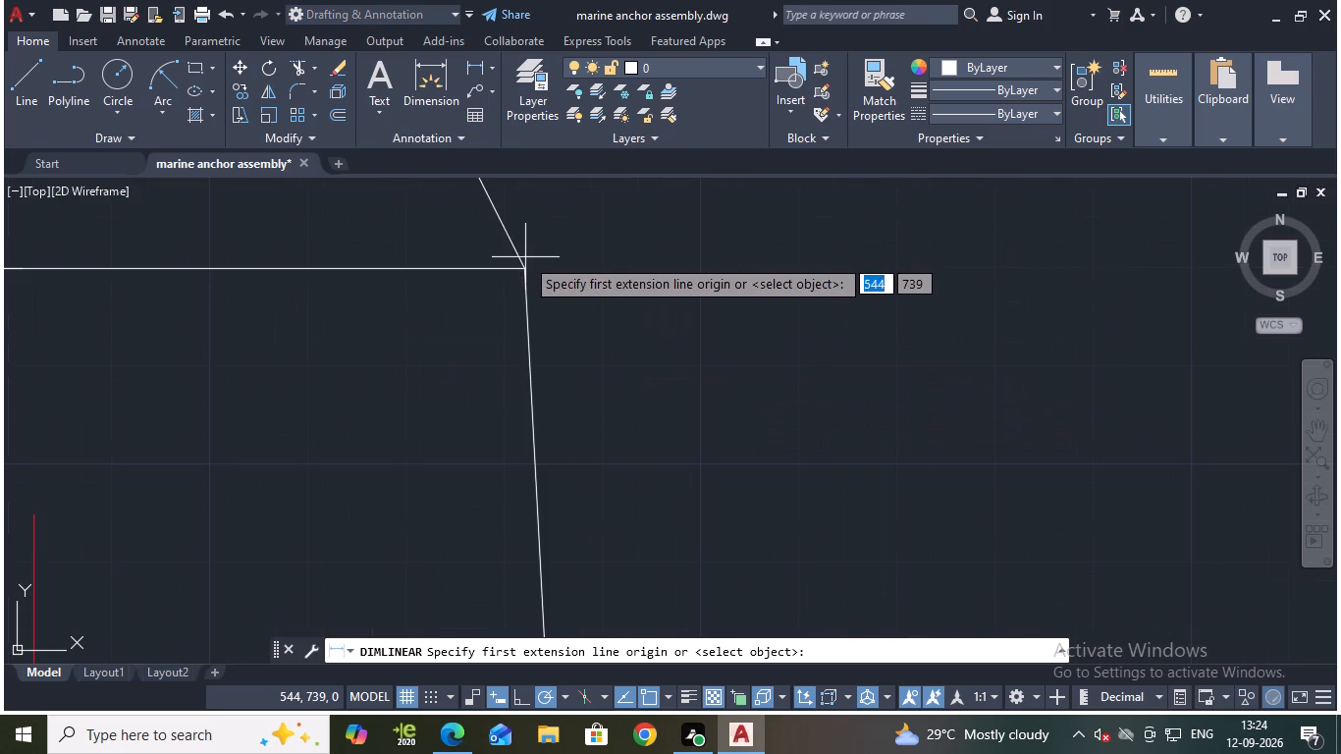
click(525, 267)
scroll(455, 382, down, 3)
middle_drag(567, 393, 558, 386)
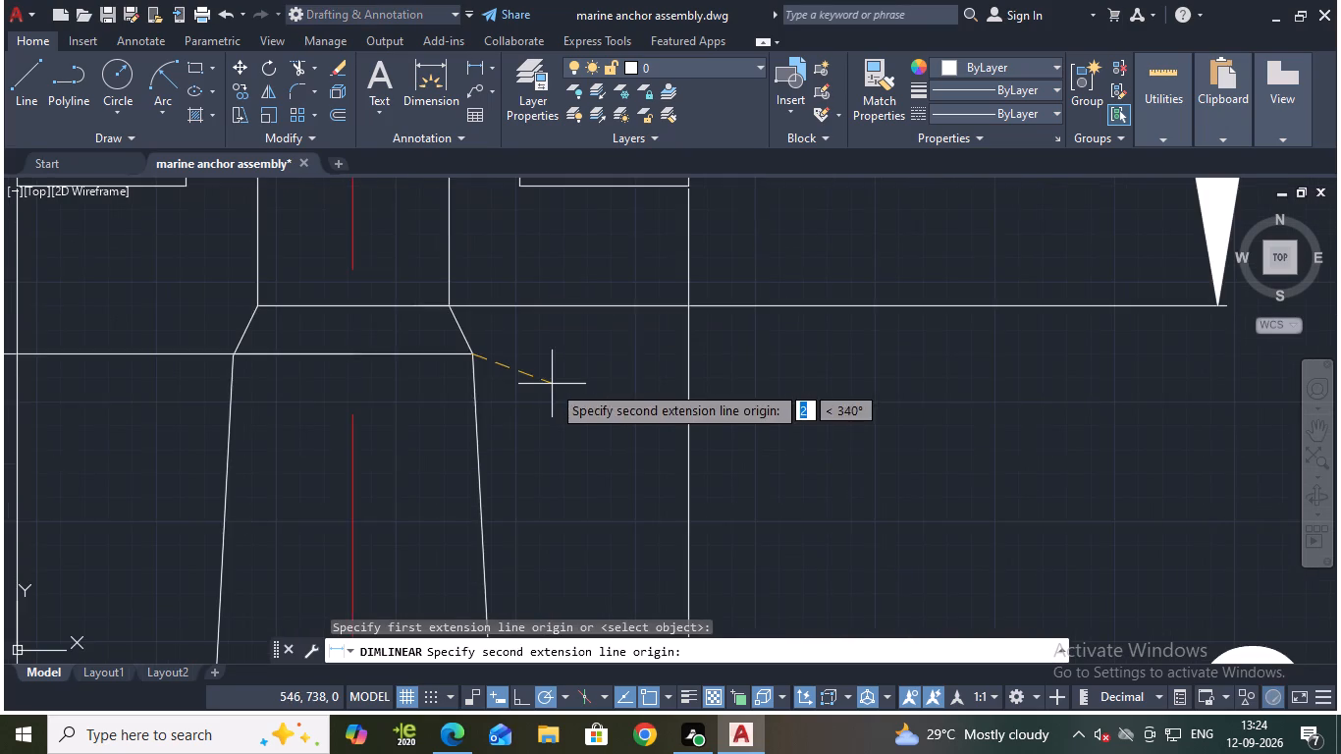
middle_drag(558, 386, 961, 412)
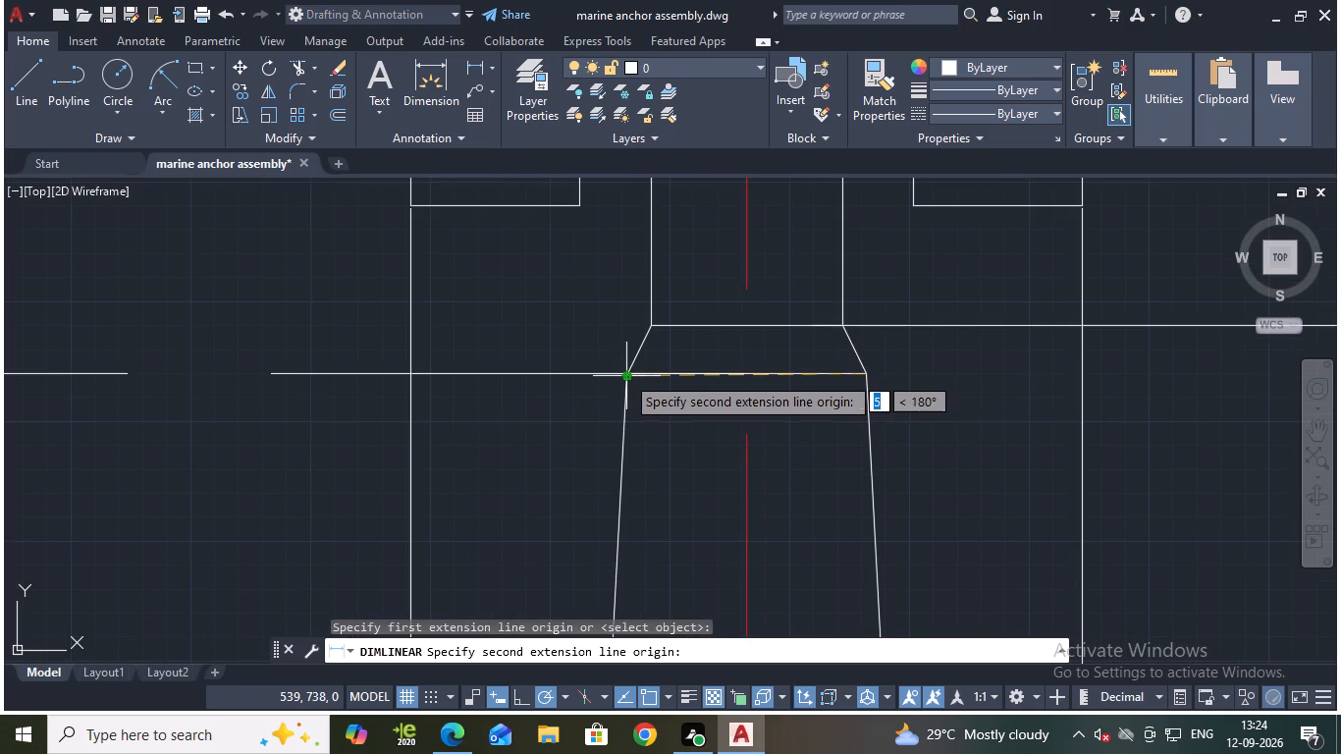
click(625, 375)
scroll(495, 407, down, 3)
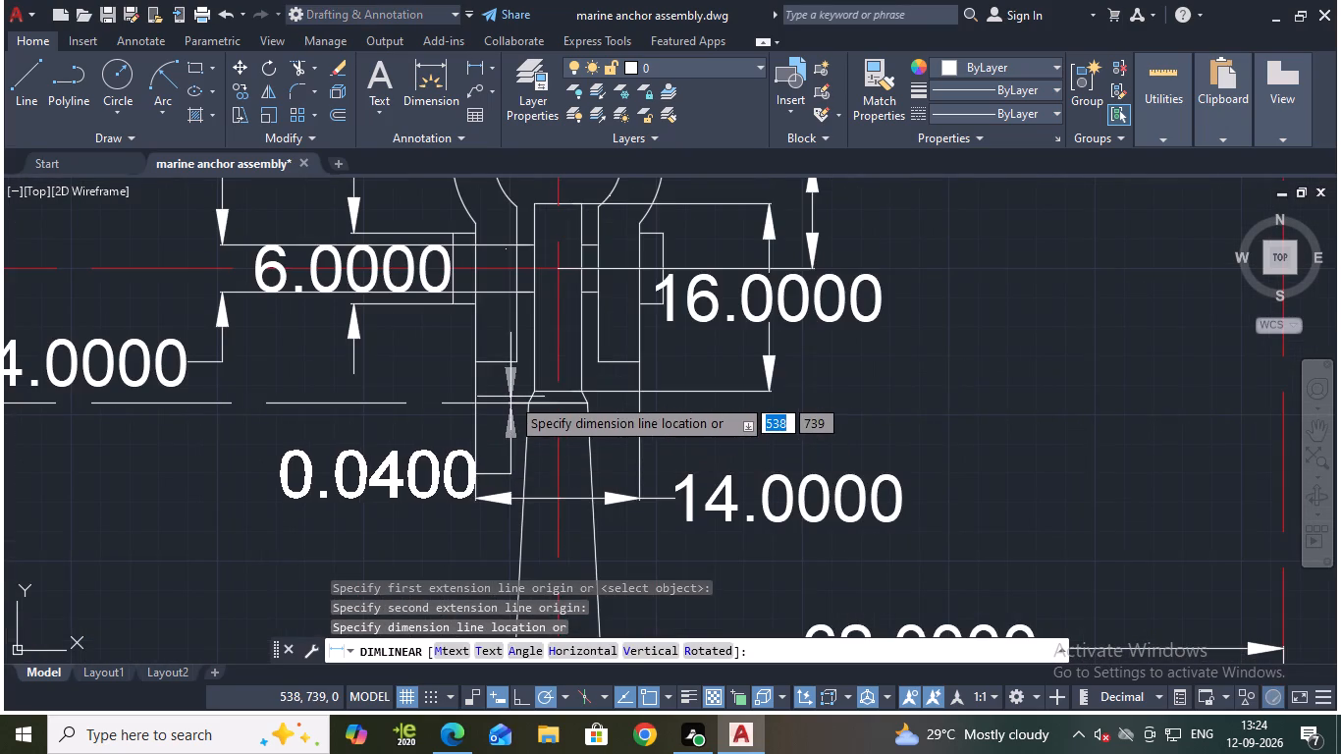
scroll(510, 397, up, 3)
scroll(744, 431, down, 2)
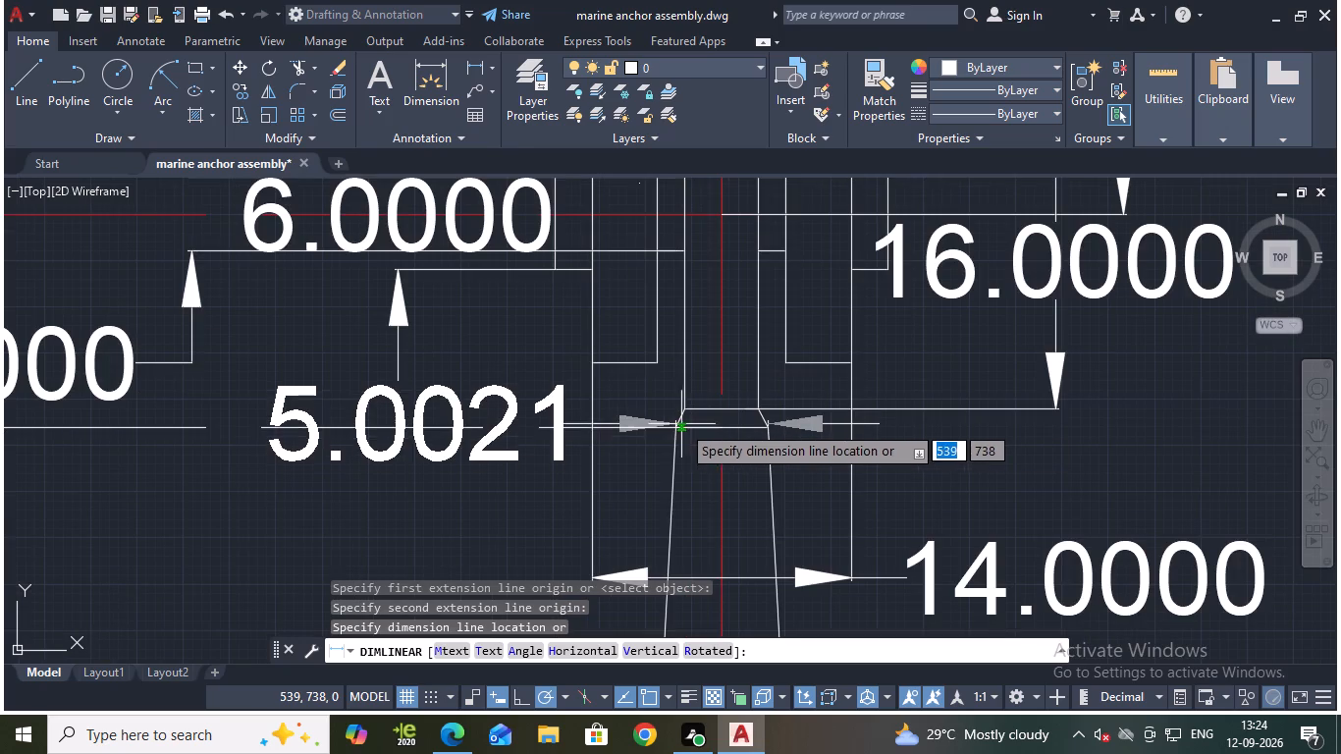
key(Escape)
Examine the whole anchor drawing and the crowded dimensions around the shackle and upper shank.
scroll(780, 328, down, 3)
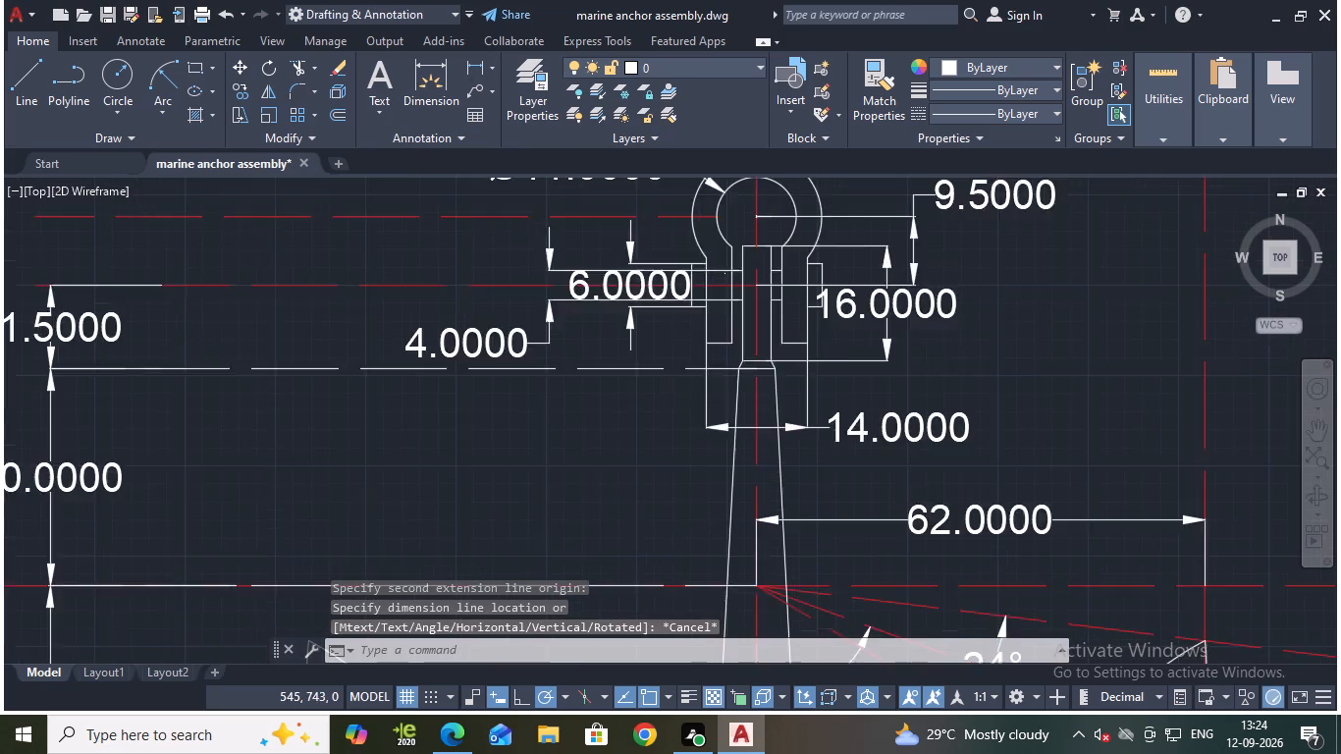
middle_drag(1084, 369, 1047, 308)
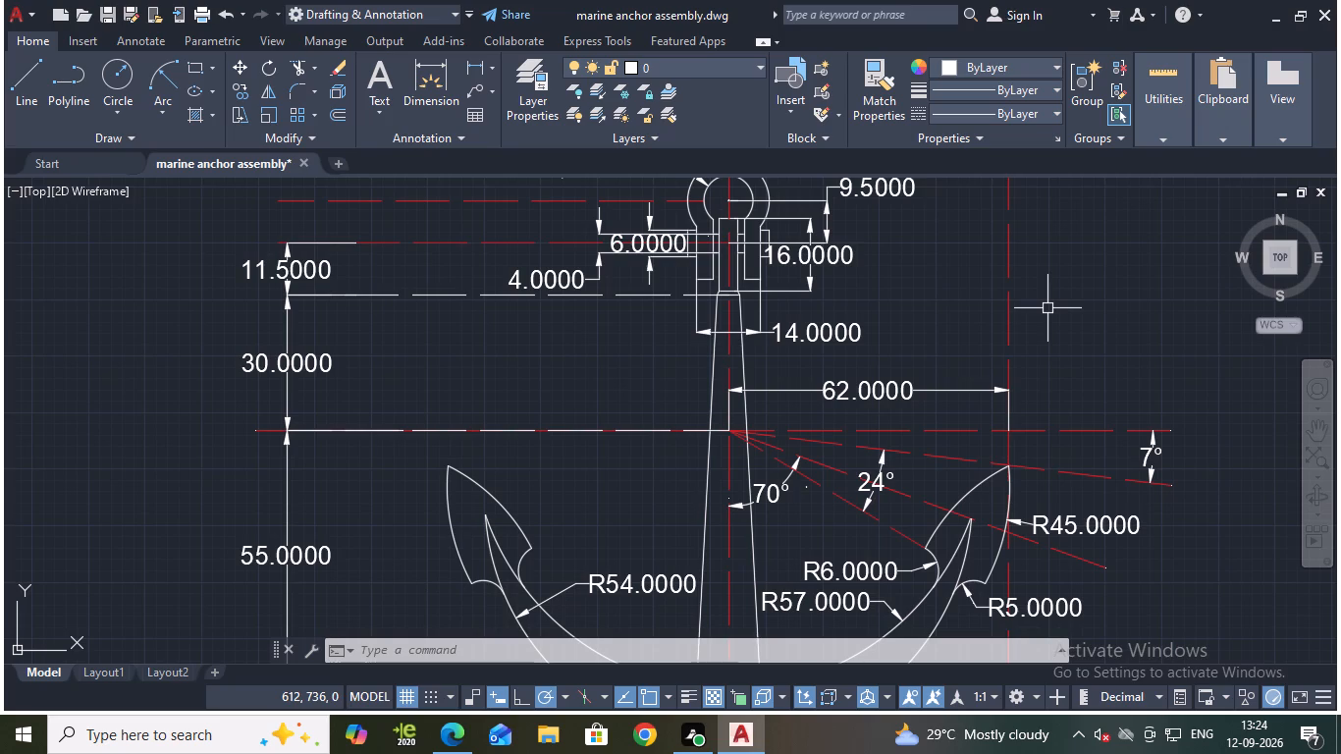
scroll(1063, 249, down, 2)
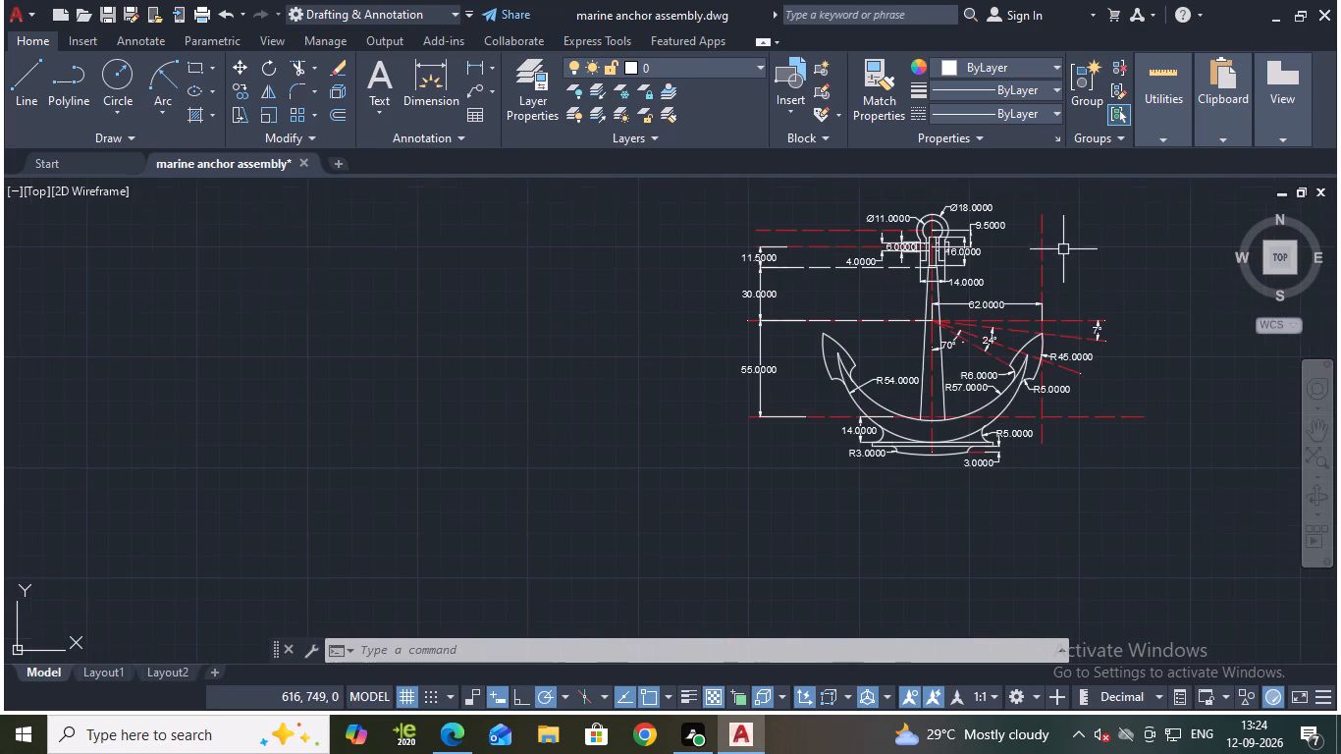
middle_drag(986, 266, 975, 268)
middle_drag(1059, 271, 1026, 296)
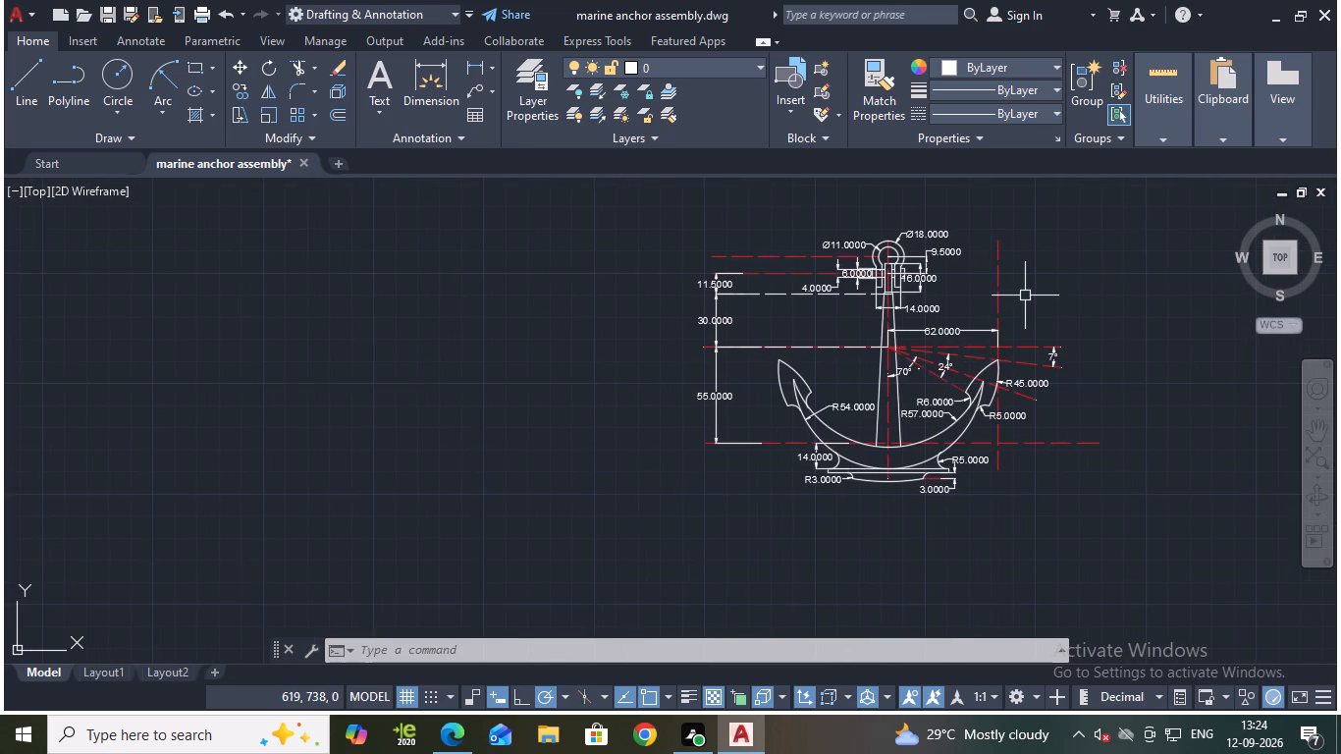
scroll(1086, 308, up, 1)
middle_drag(1086, 308, 1071, 342)
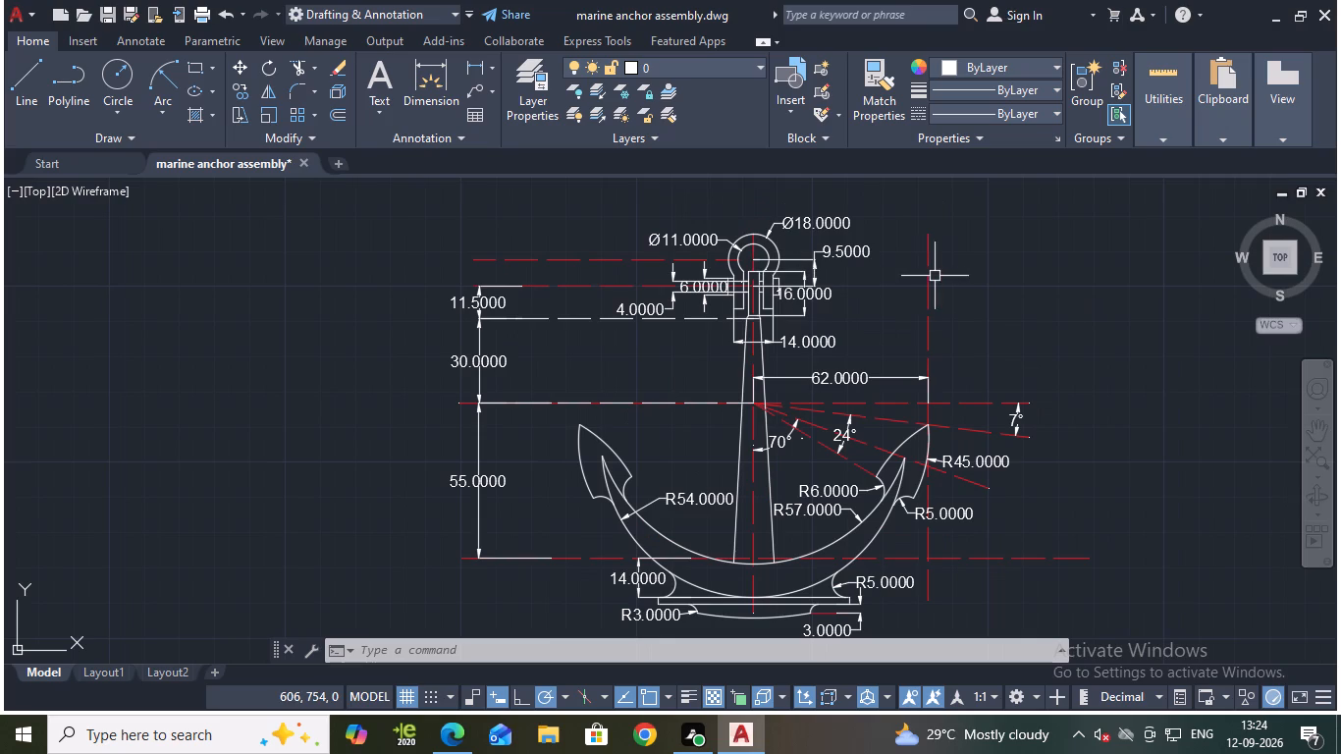
scroll(820, 300, up, 2)
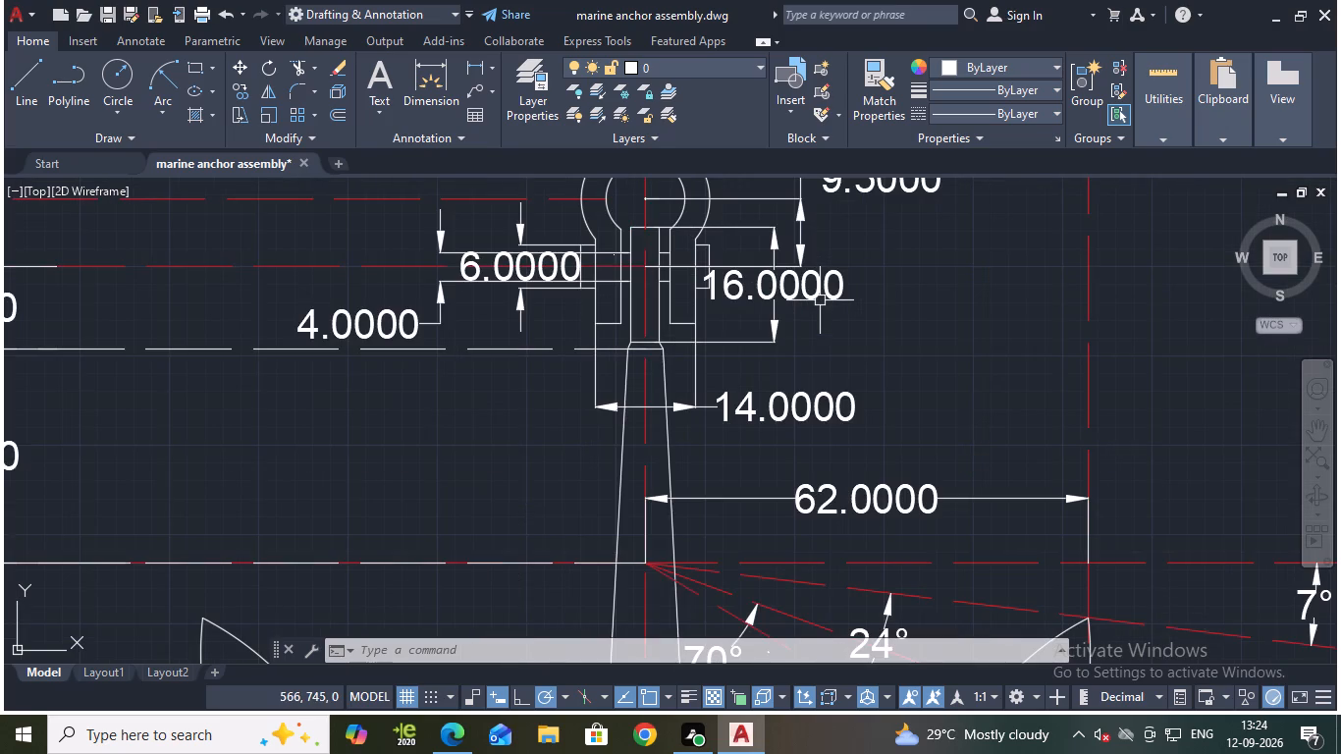
scroll(820, 300, down, 2)
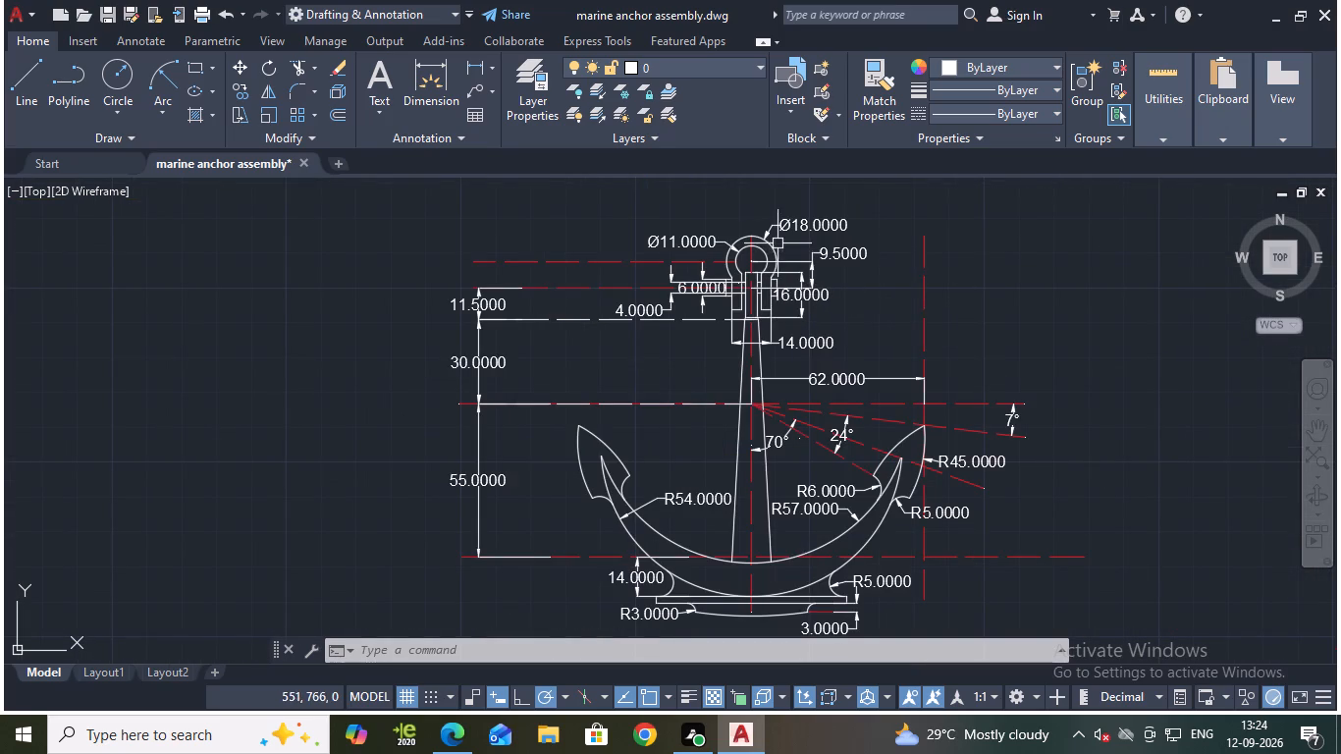
Move the 9.5 vertical dimension line 54 units away from the shackle, beyond the red vertical reference line.
click(804, 264)
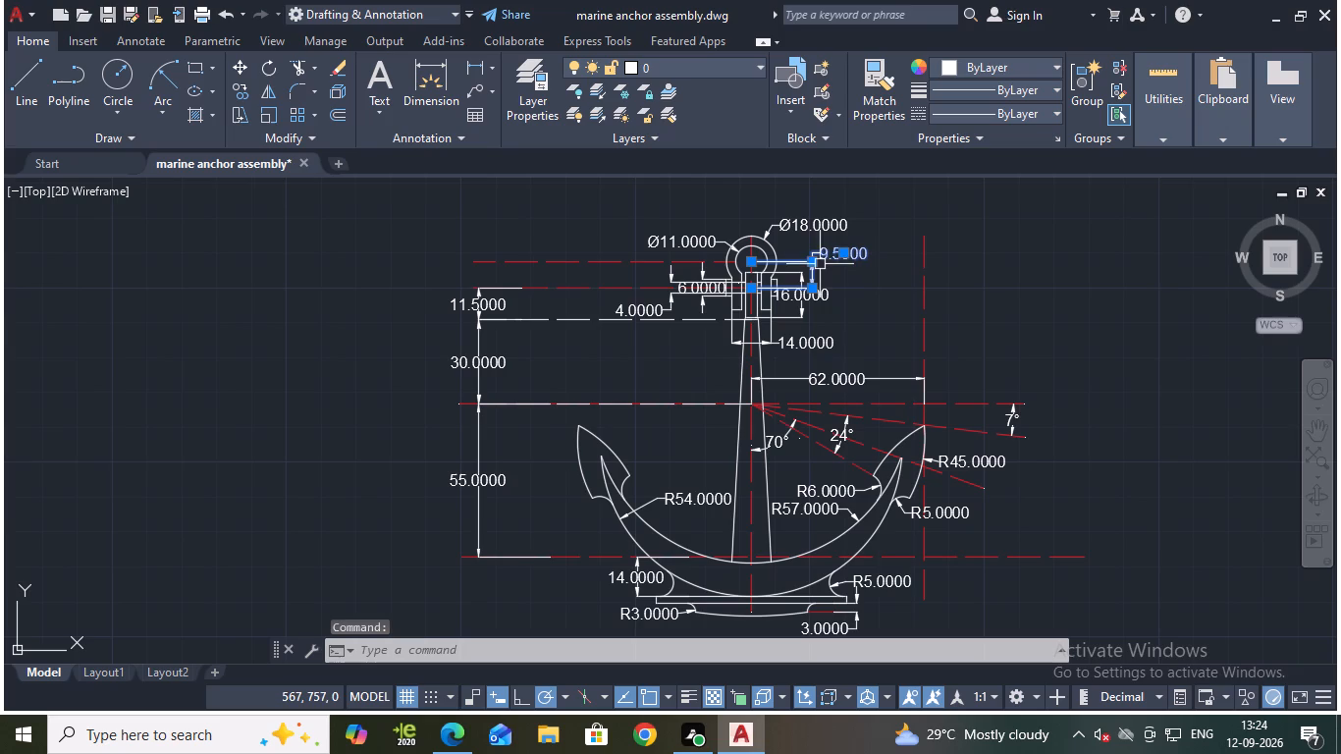
click(816, 261)
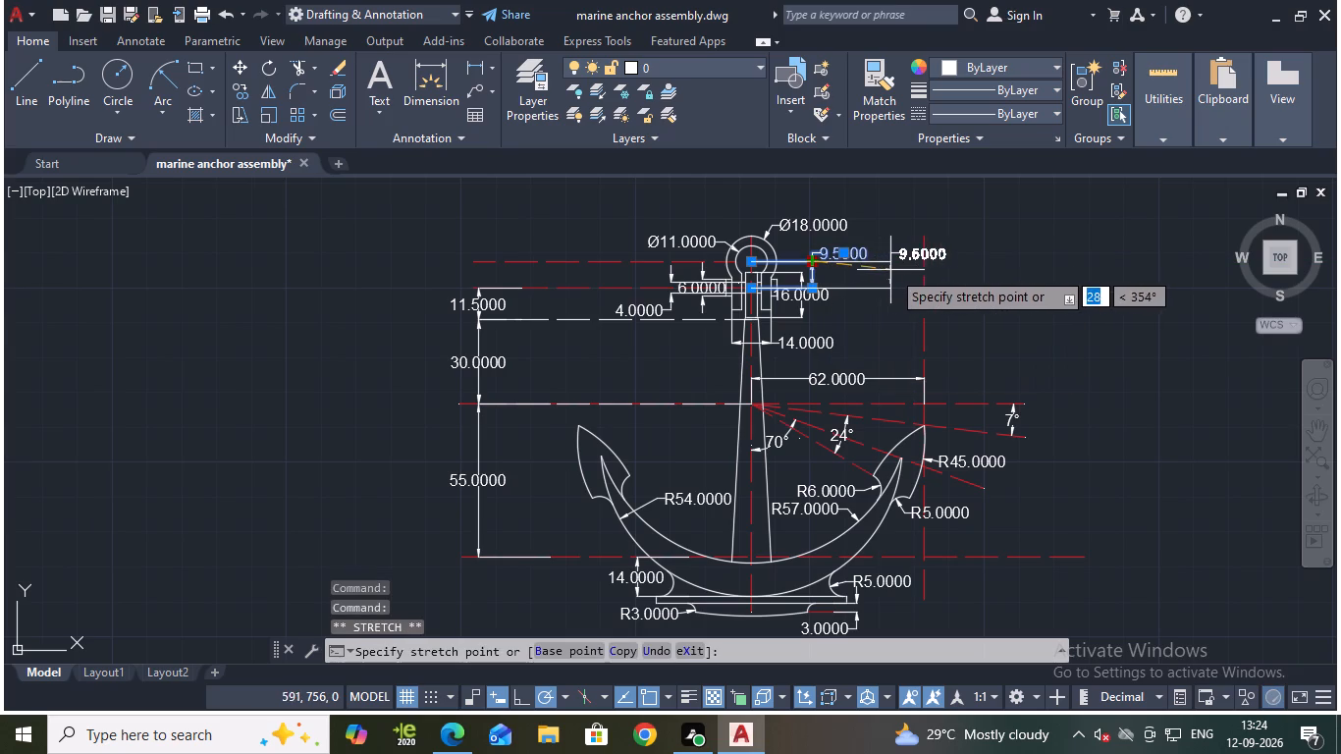
click(962, 262)
key(Escape)
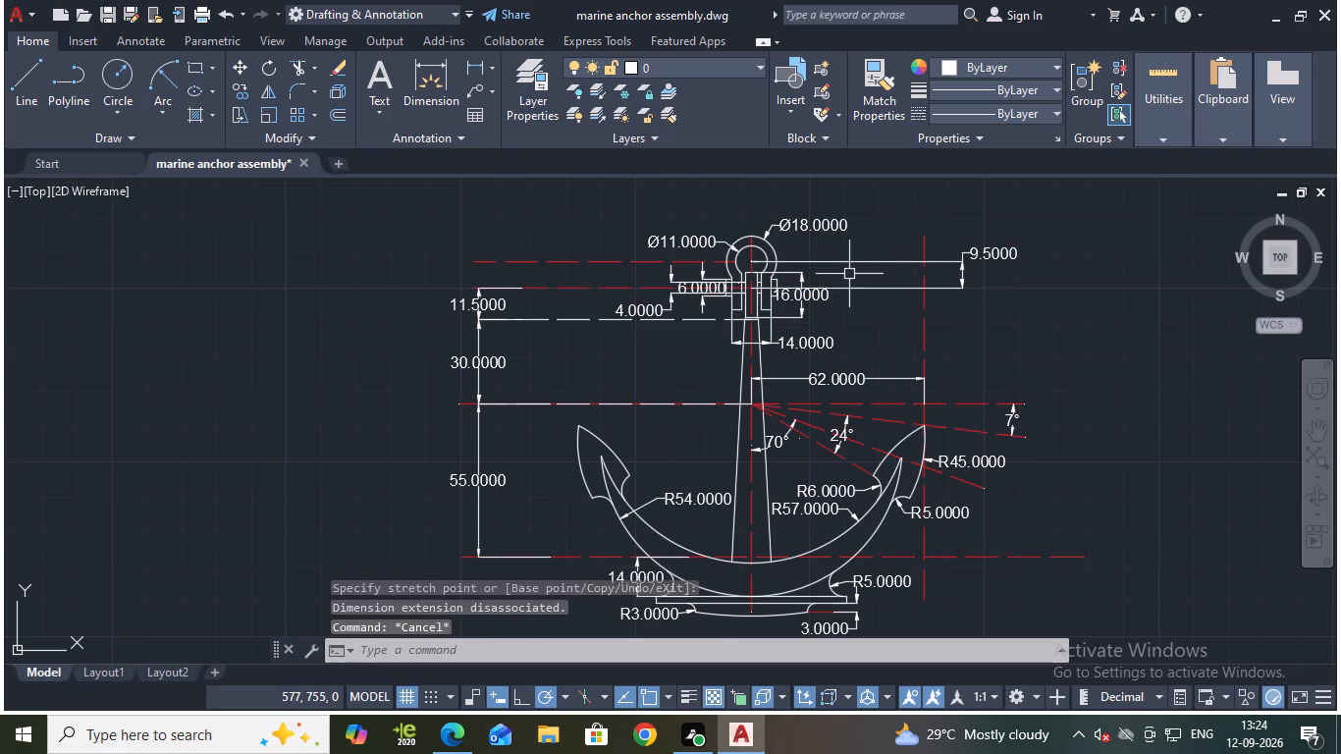
Move the 16 vertical dimension line outward past the red vertical reference line, just inside the 9.5 dimension.
scroll(799, 268, up, 2)
click(811, 338)
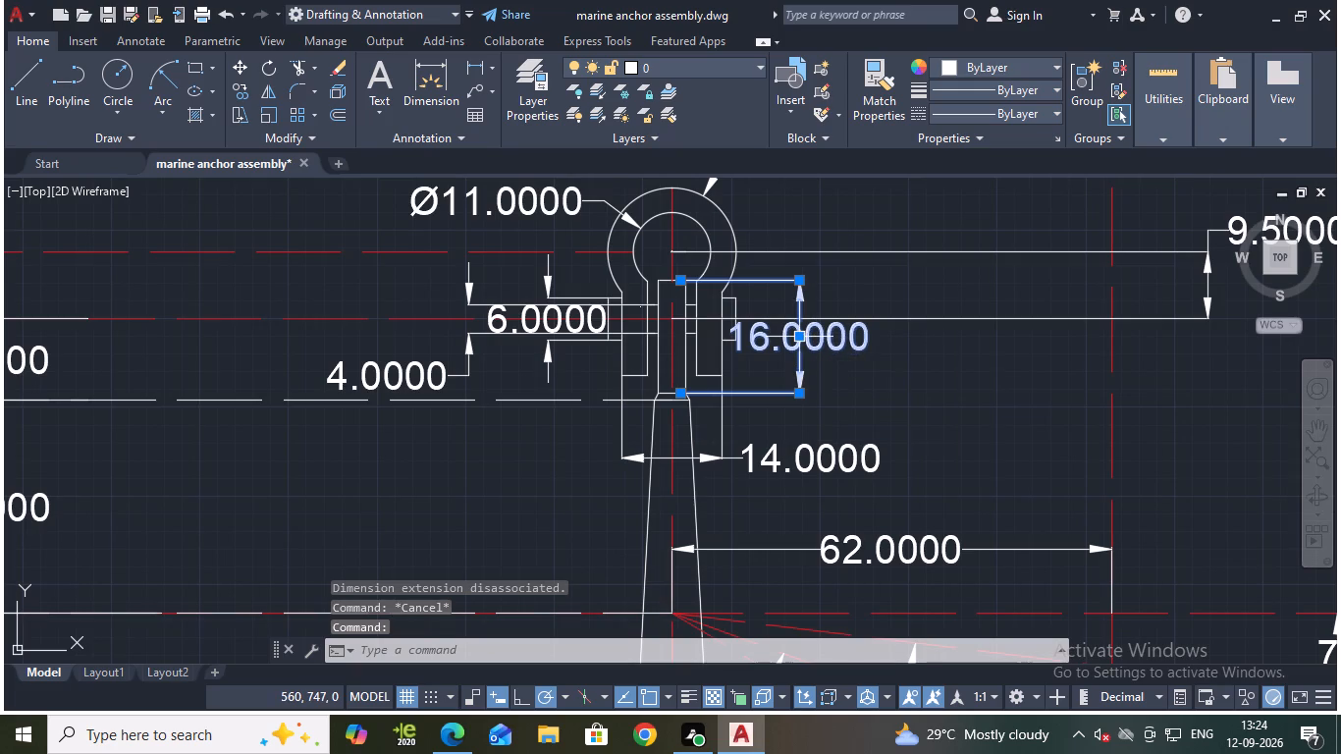
click(798, 338)
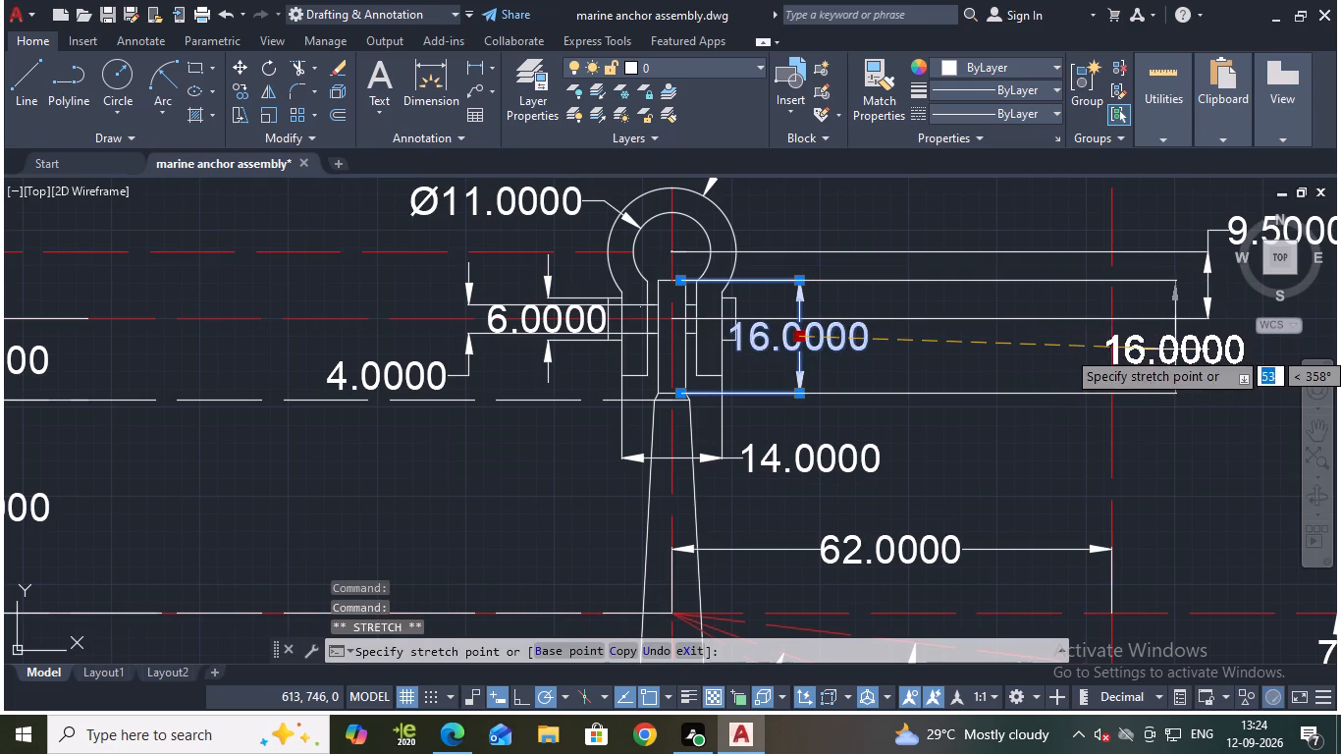
click(1174, 350)
key(Escape)
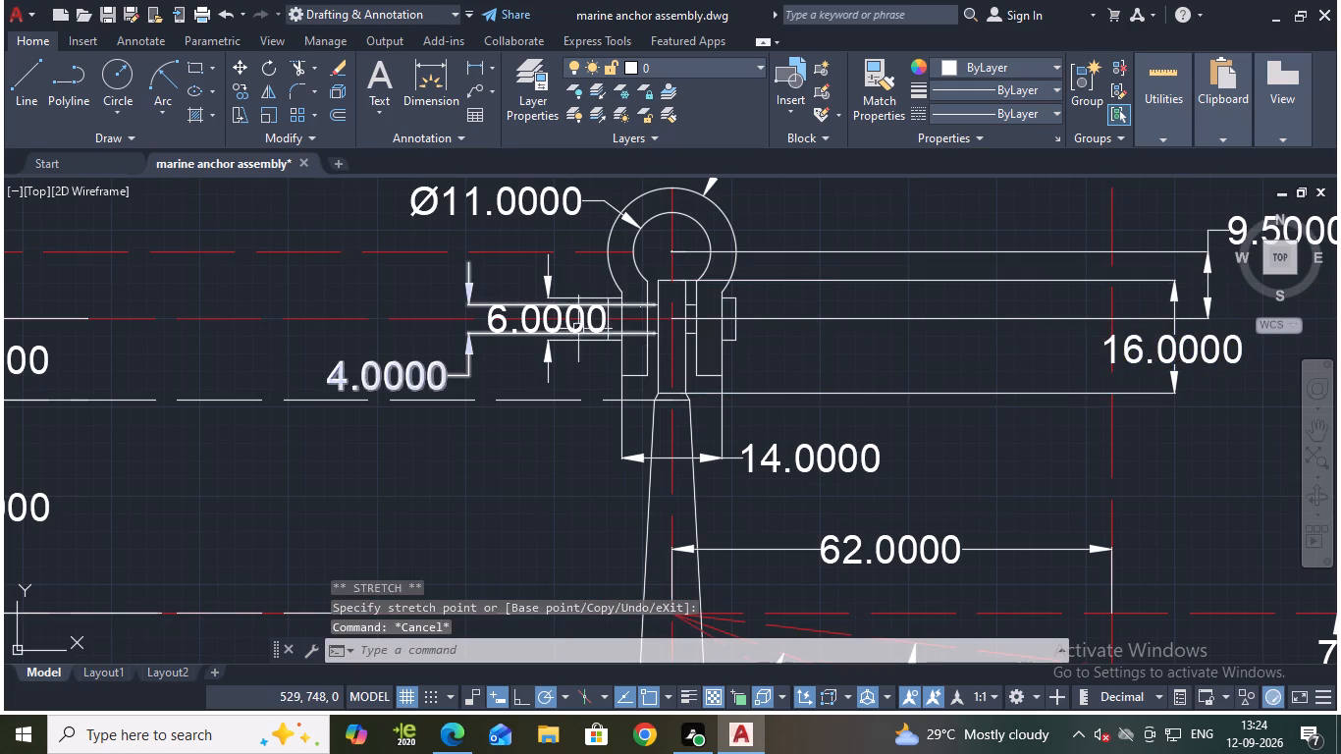
Move the 6 vertical dimension of the pin's end block farther left, beyond the 4 dimension.
click(564, 319)
click(548, 320)
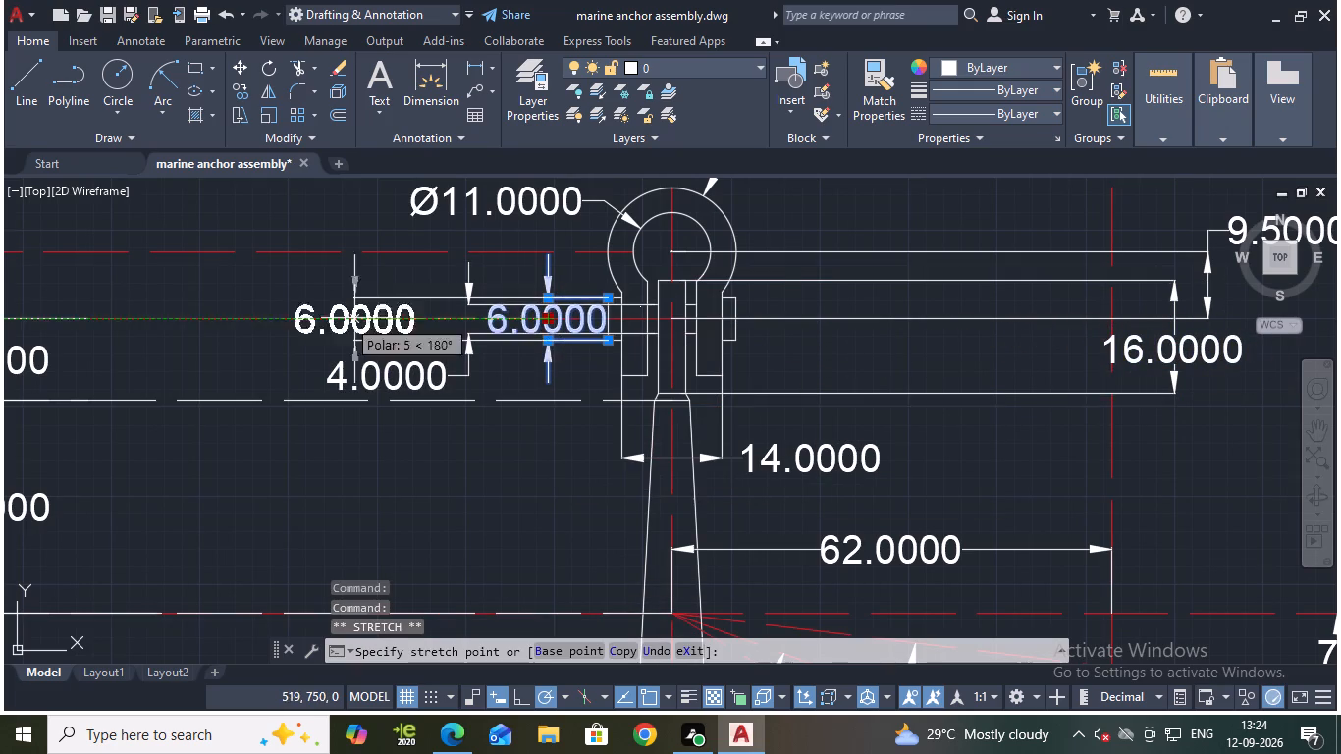
click(270, 314)
key(Escape)
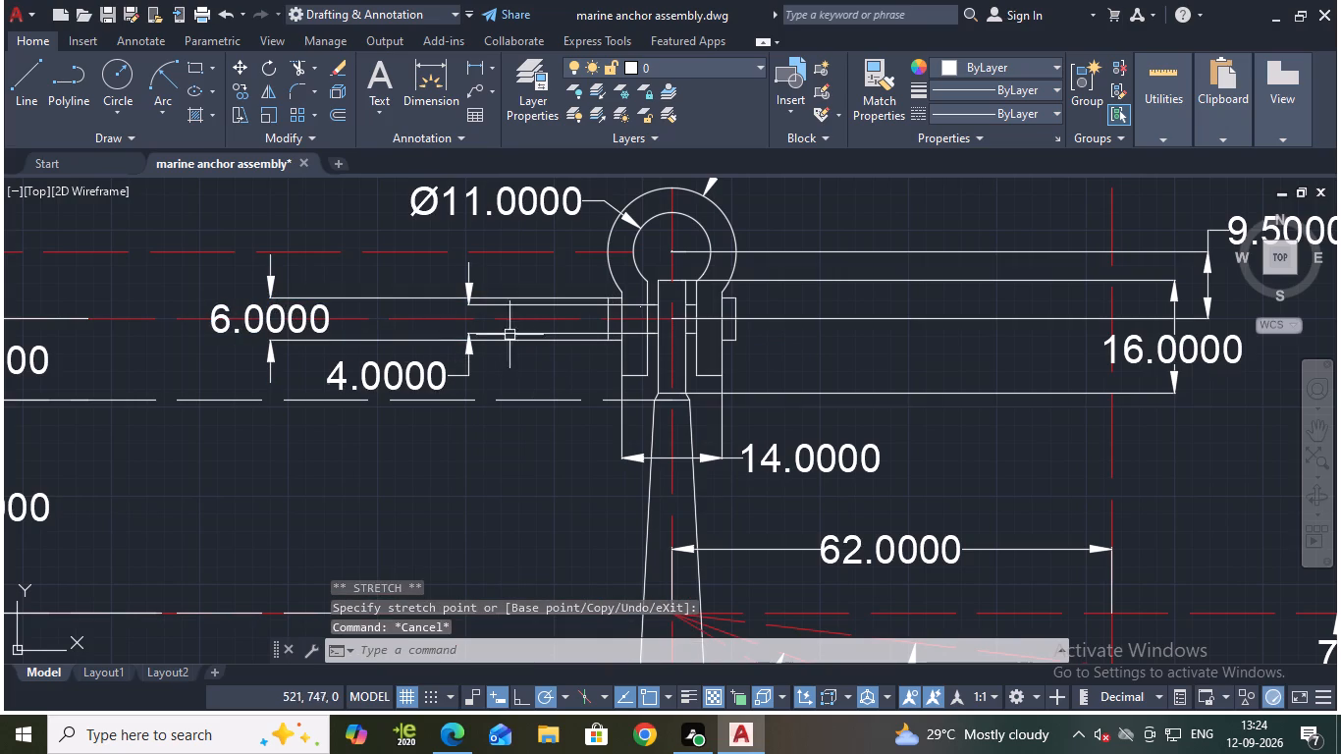
Shift the 4 vertical dimension of the pin slightly left, keeping it between the 6 dimension and the shackle.
click(468, 291)
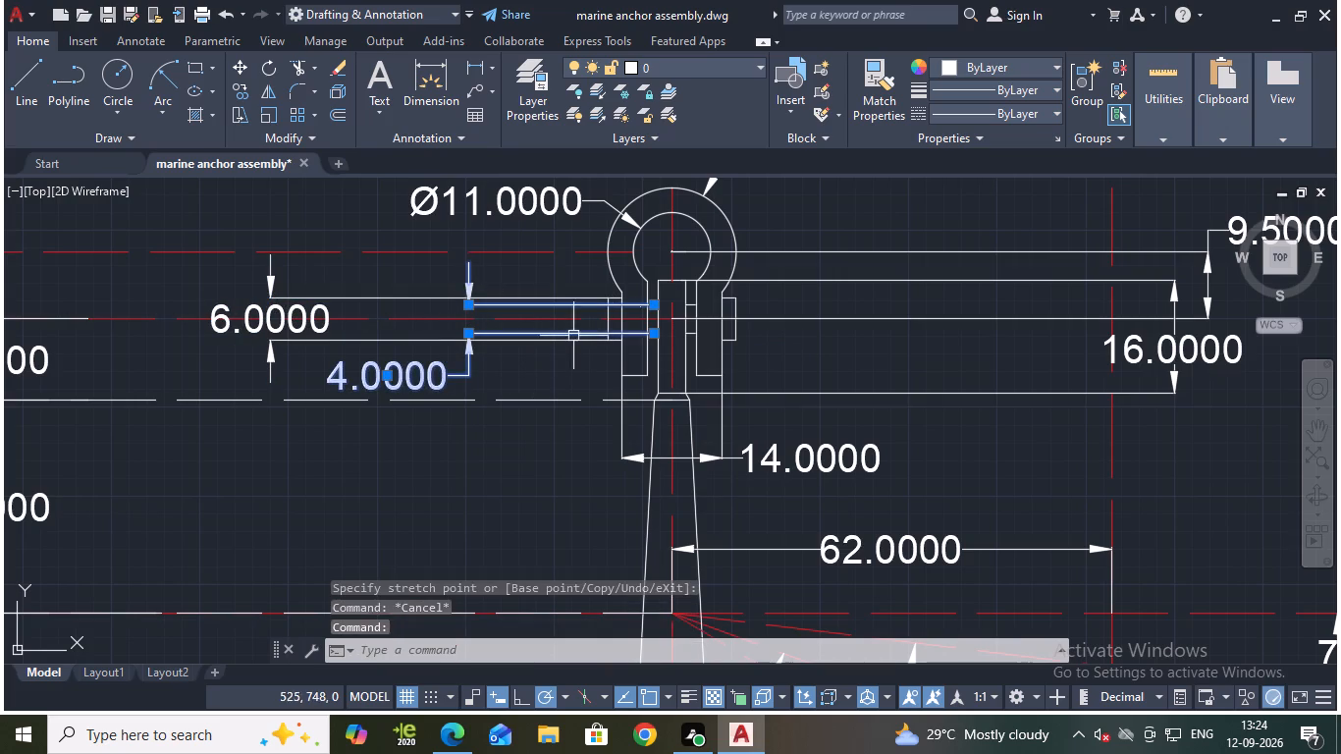
click(469, 338)
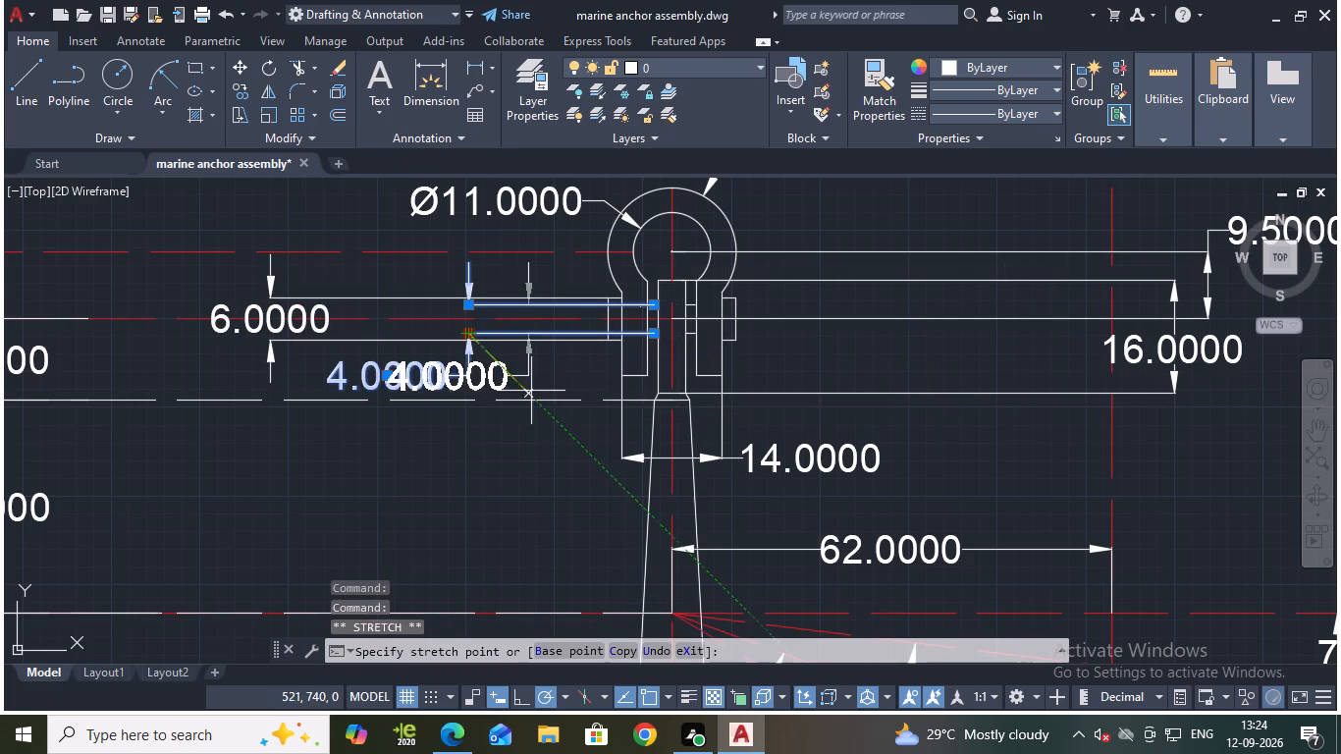
click(424, 370)
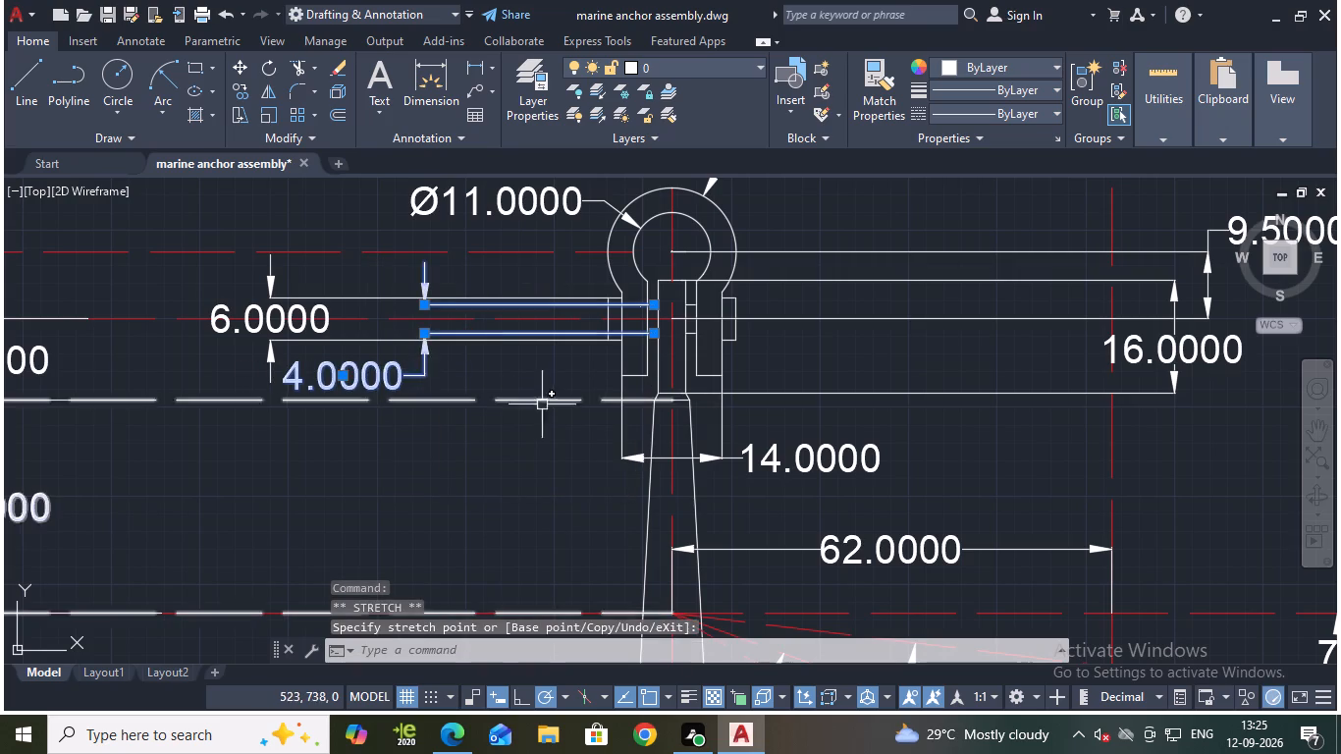
key(Escape)
Save the marine anchor assembly drawing.
scroll(553, 451, down, 1)
middle_drag(551, 471, 612, 445)
scroll(976, 486, down, 2)
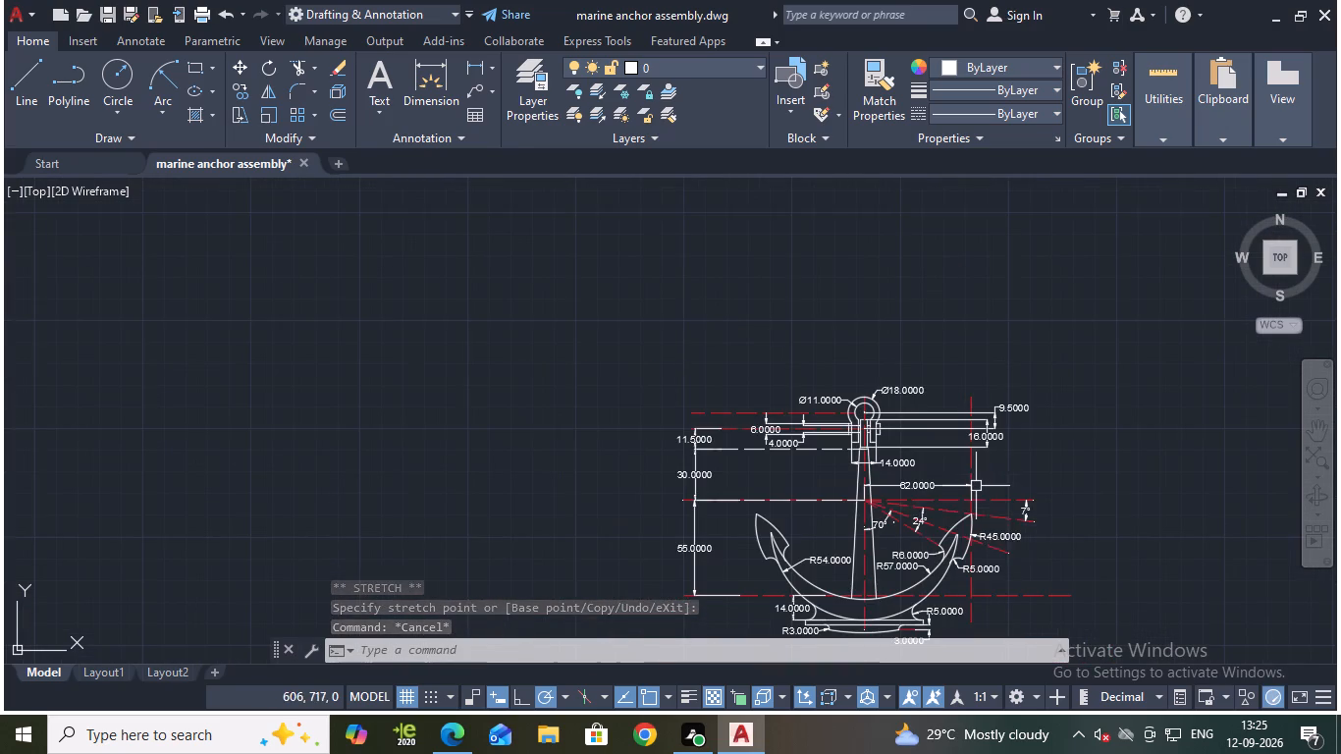
scroll(1042, 543, up, 1)
middle_drag(1034, 533, 1017, 428)
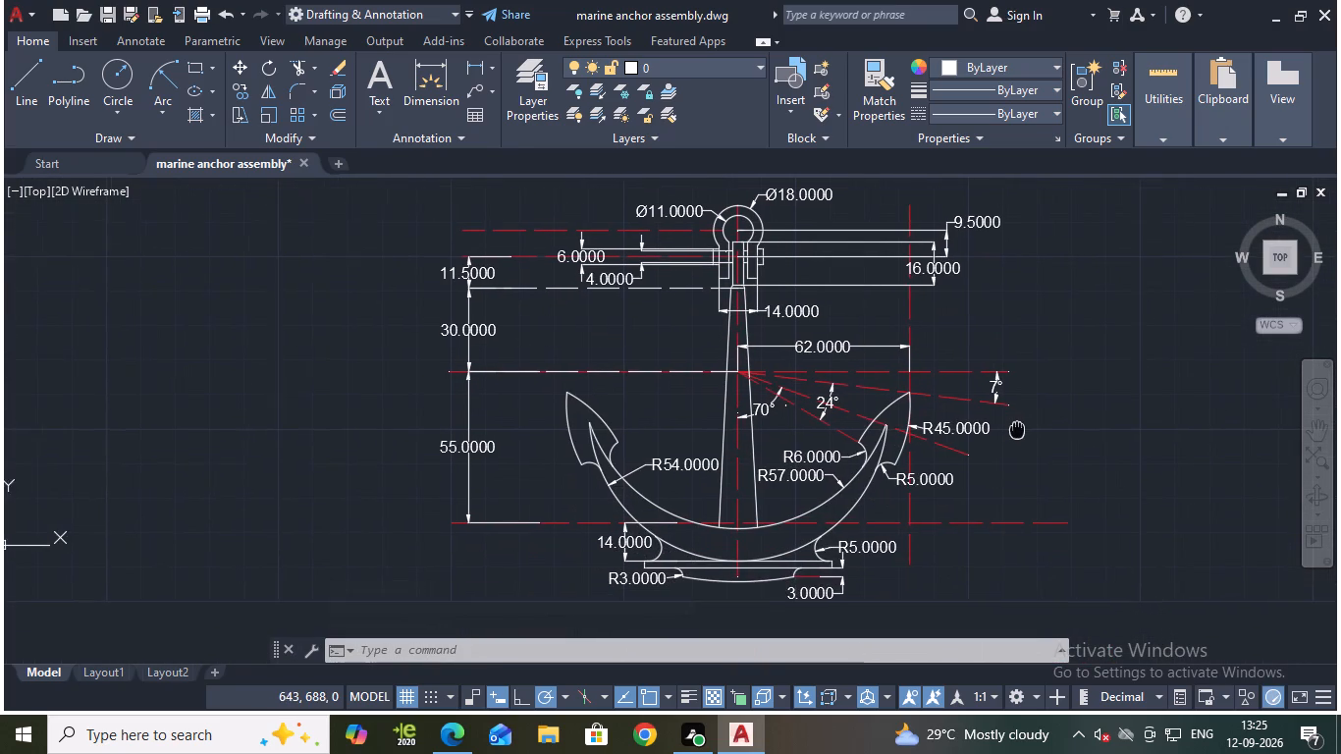
middle_drag(1017, 428, 1011, 430)
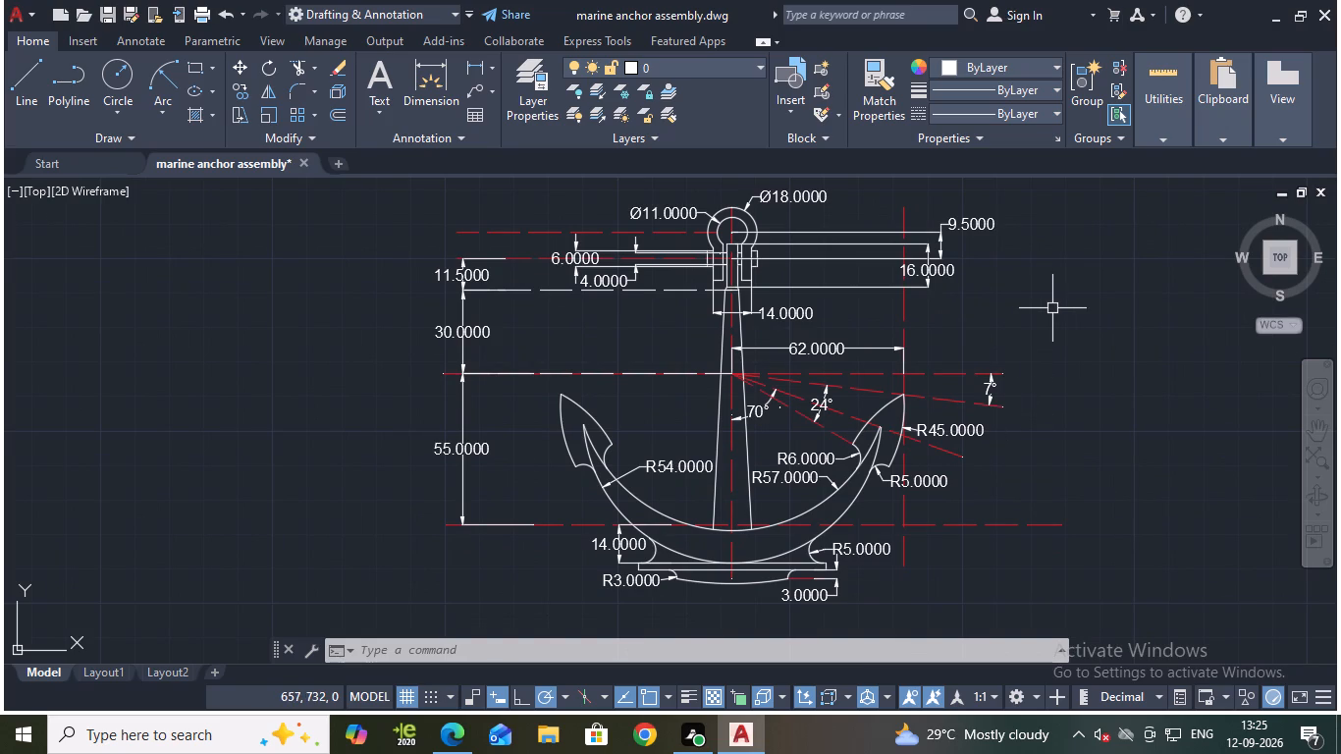
key(ctrl+s)
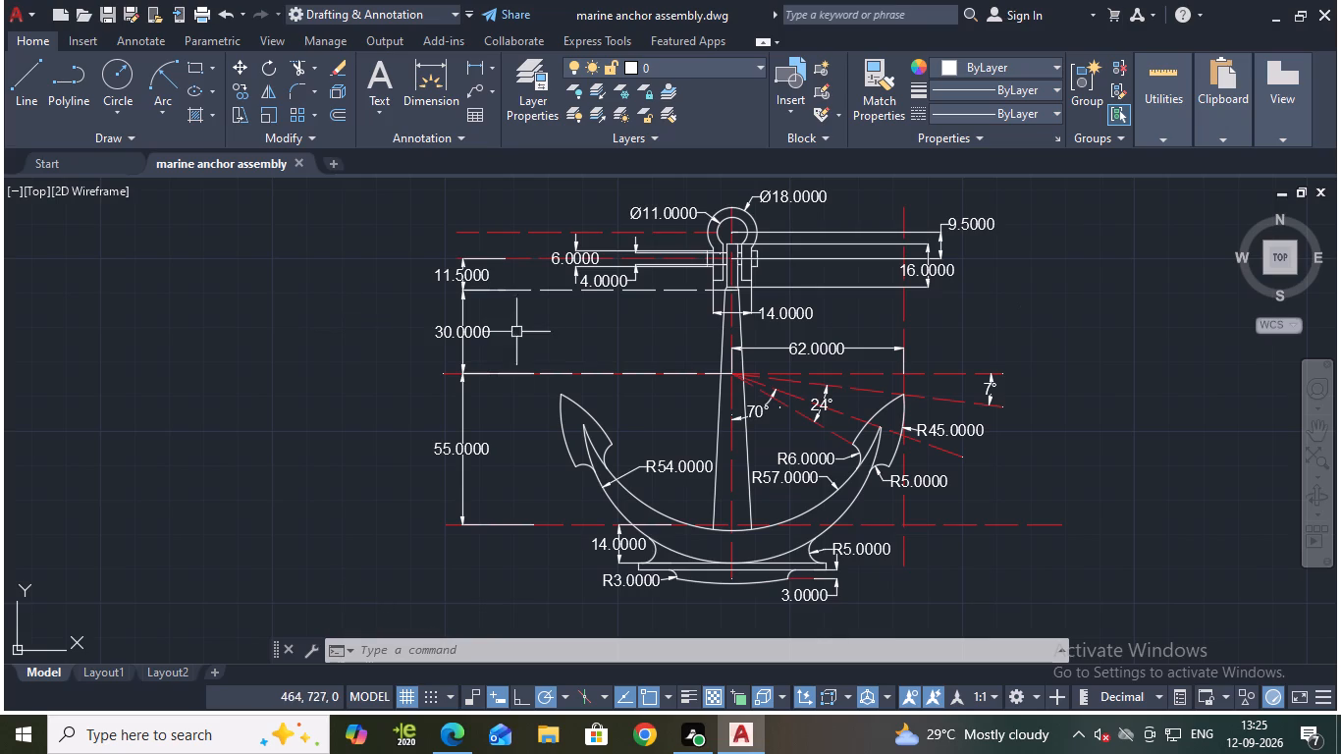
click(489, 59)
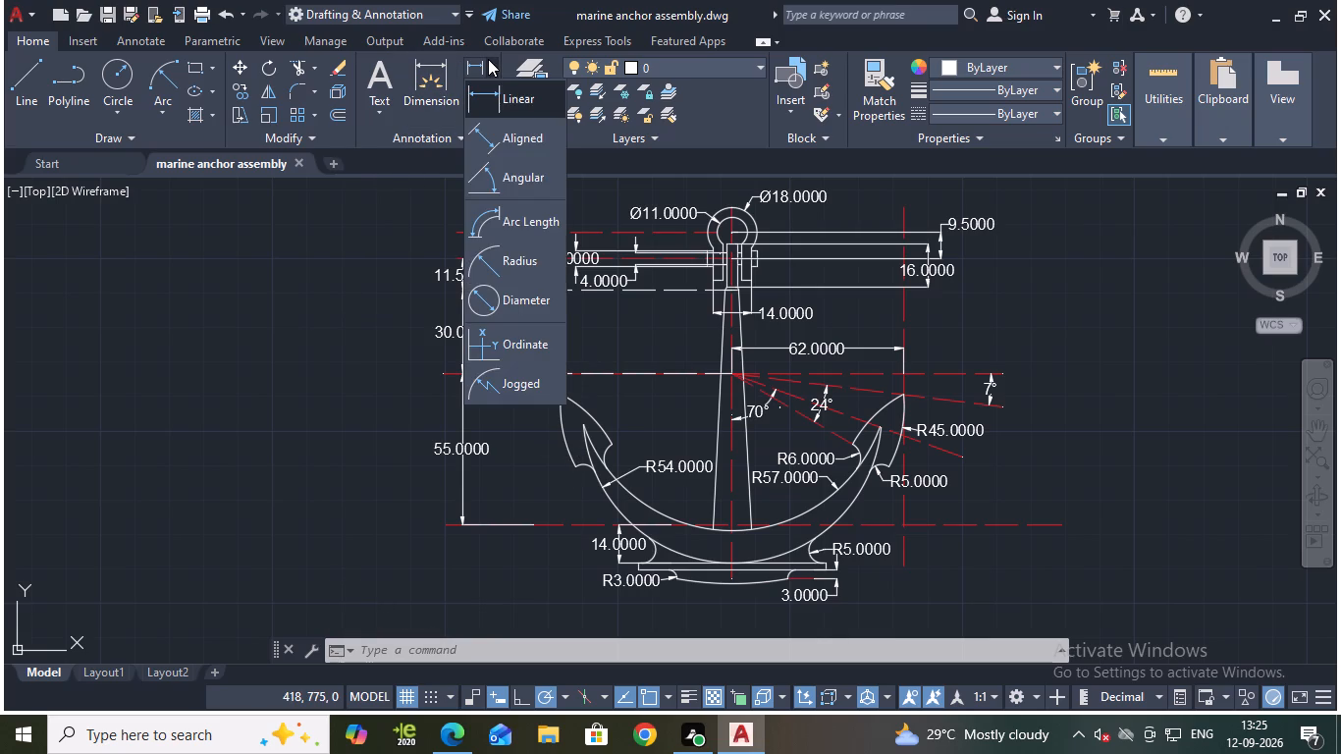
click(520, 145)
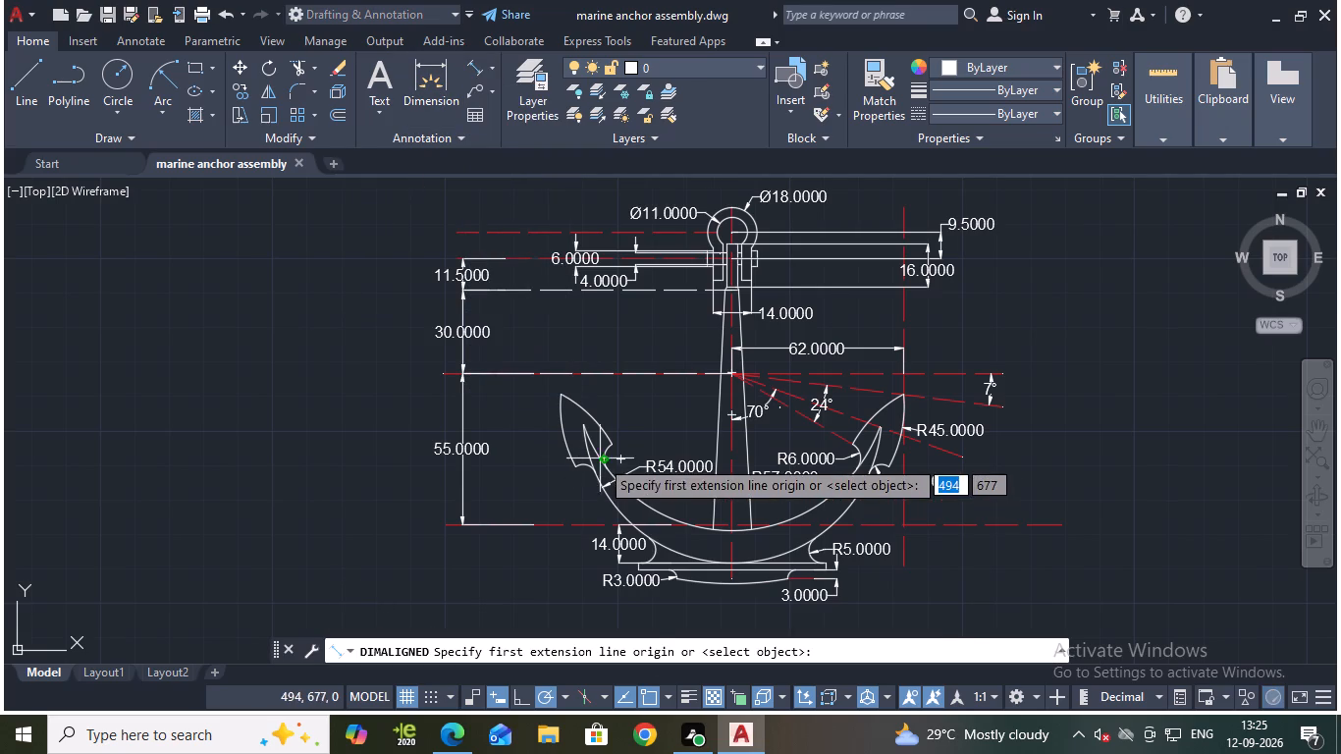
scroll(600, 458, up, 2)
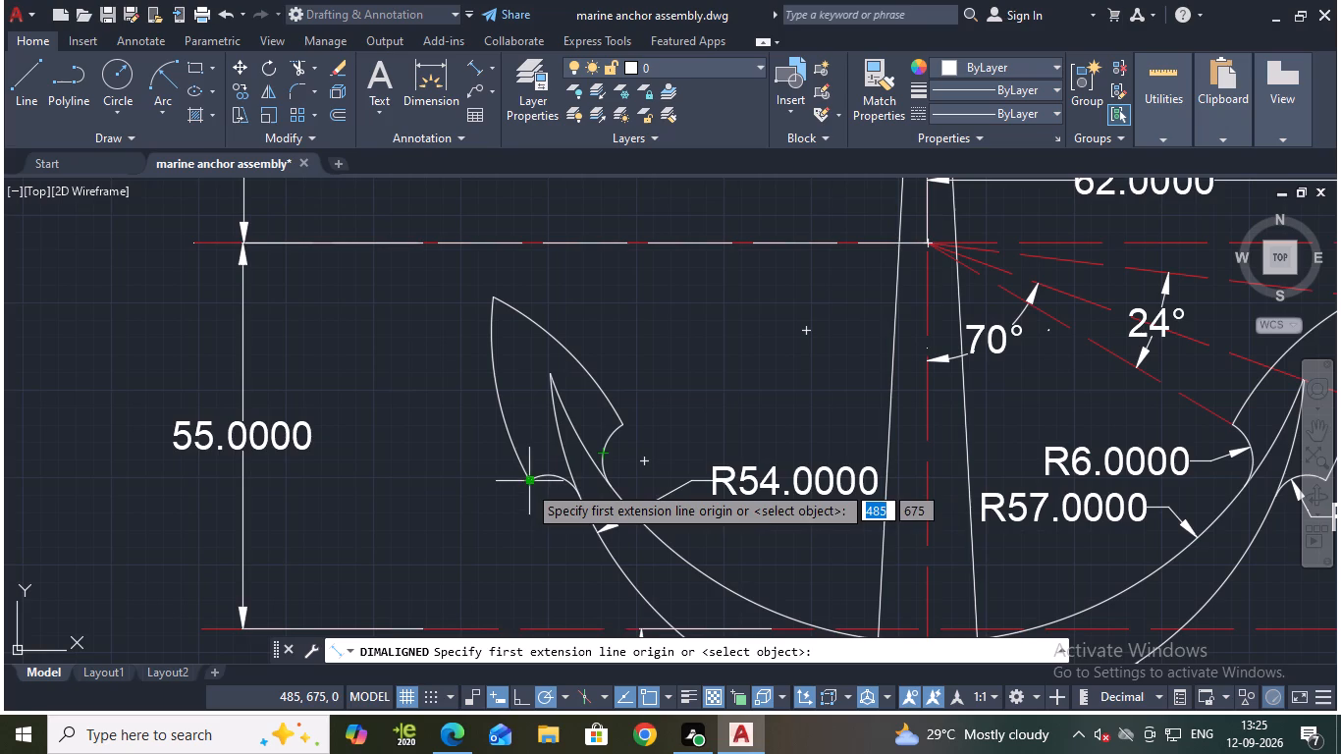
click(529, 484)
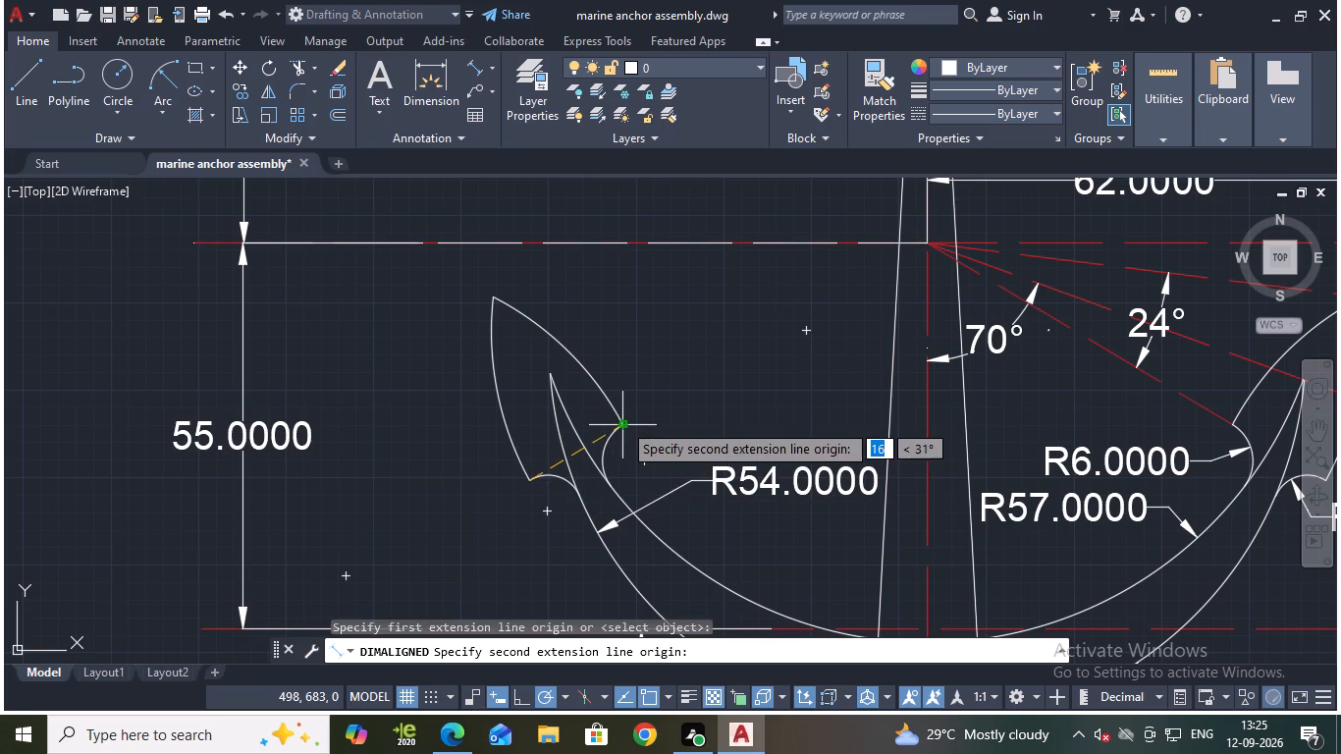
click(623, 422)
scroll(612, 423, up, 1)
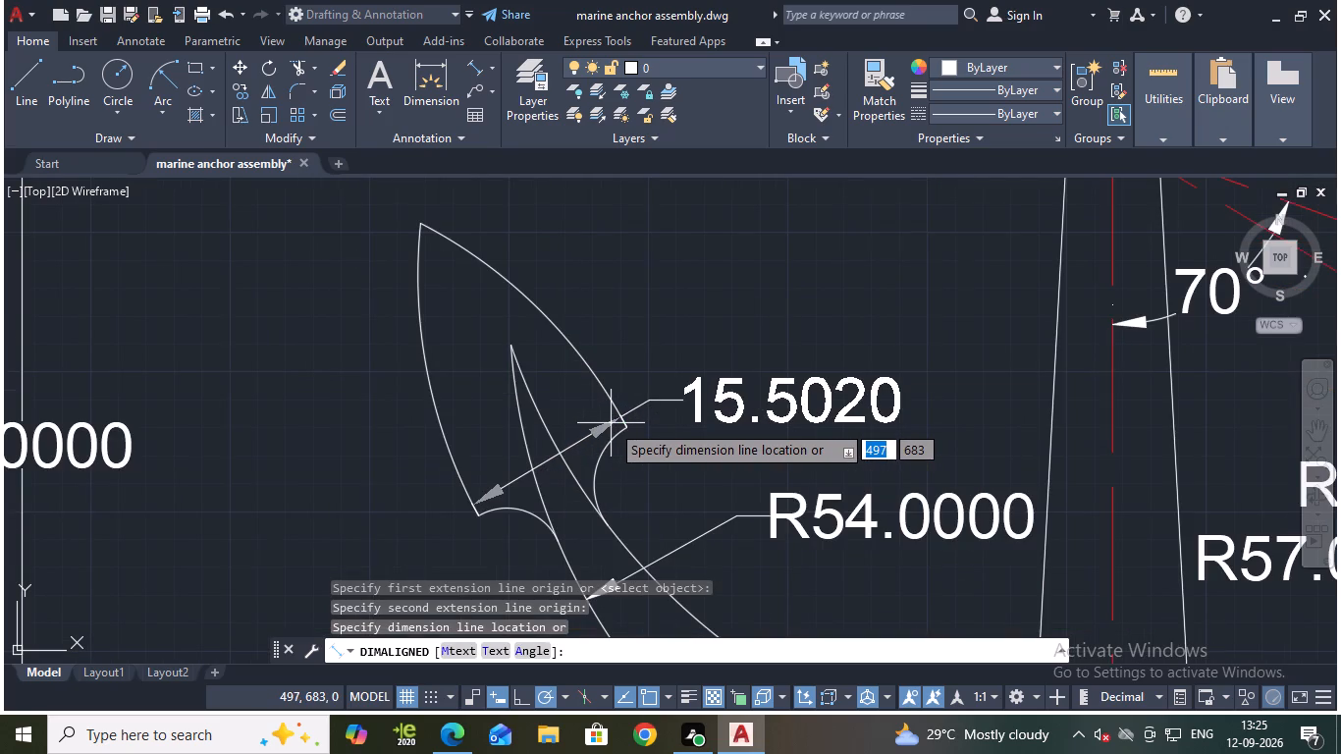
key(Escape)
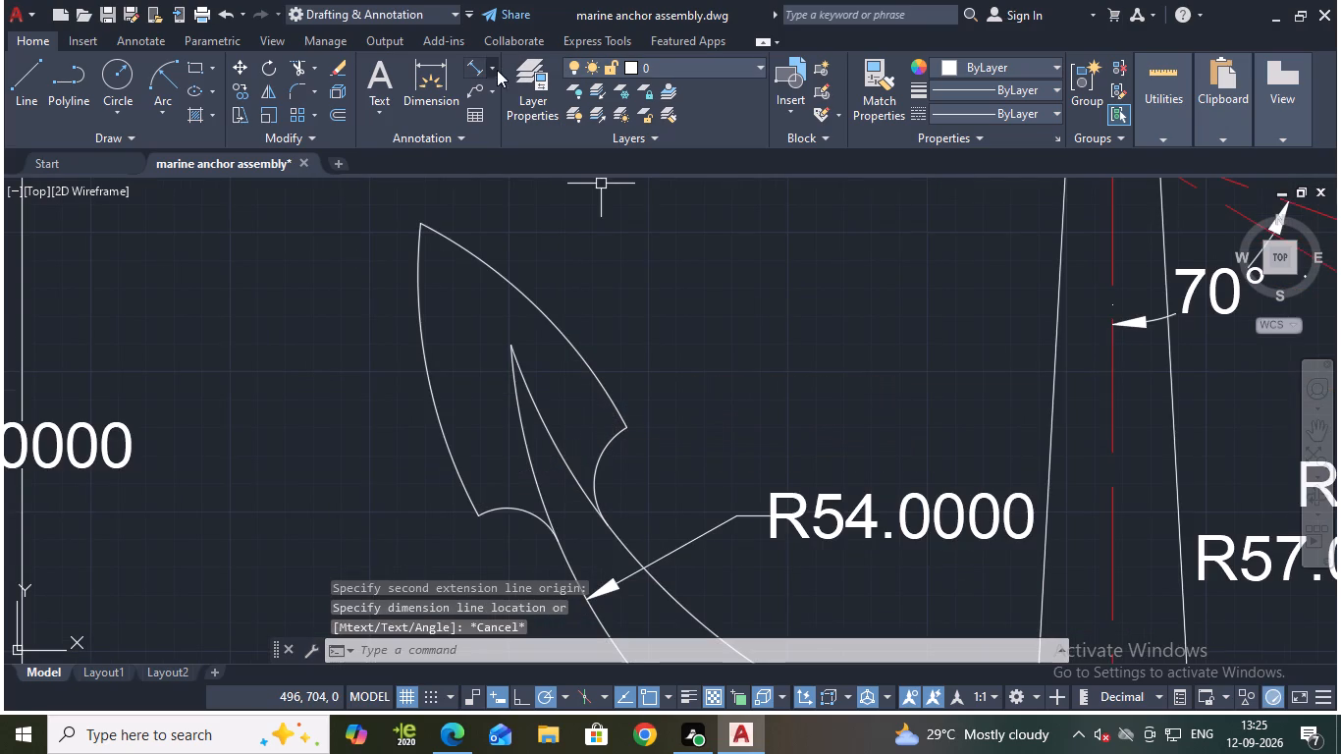
Add an aligned dimension between the two barb corners of the left fluke, placing its text outside to the lower left.
click(472, 71)
scroll(633, 447, up, 3)
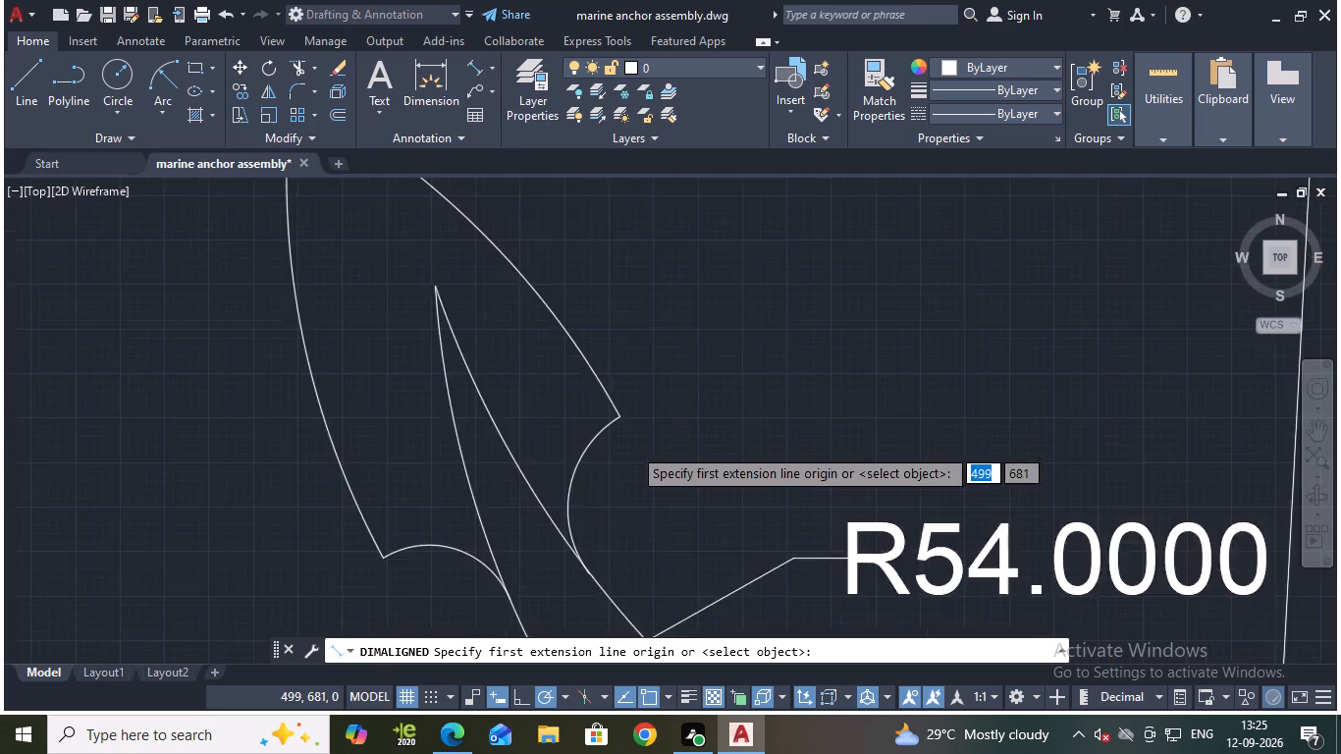
scroll(606, 421, up, 3)
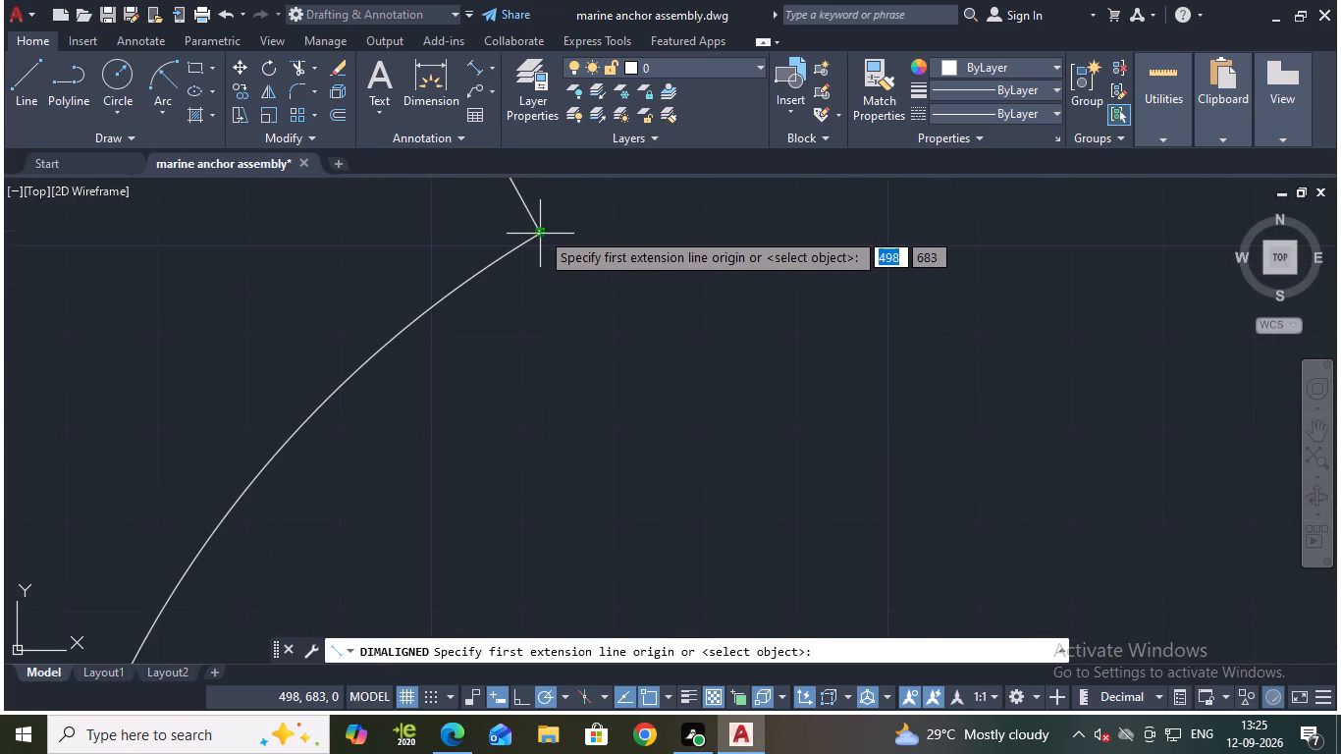
click(540, 231)
scroll(487, 319, down, 3)
middle_drag(549, 382, 770, 309)
scroll(724, 332, down, 2)
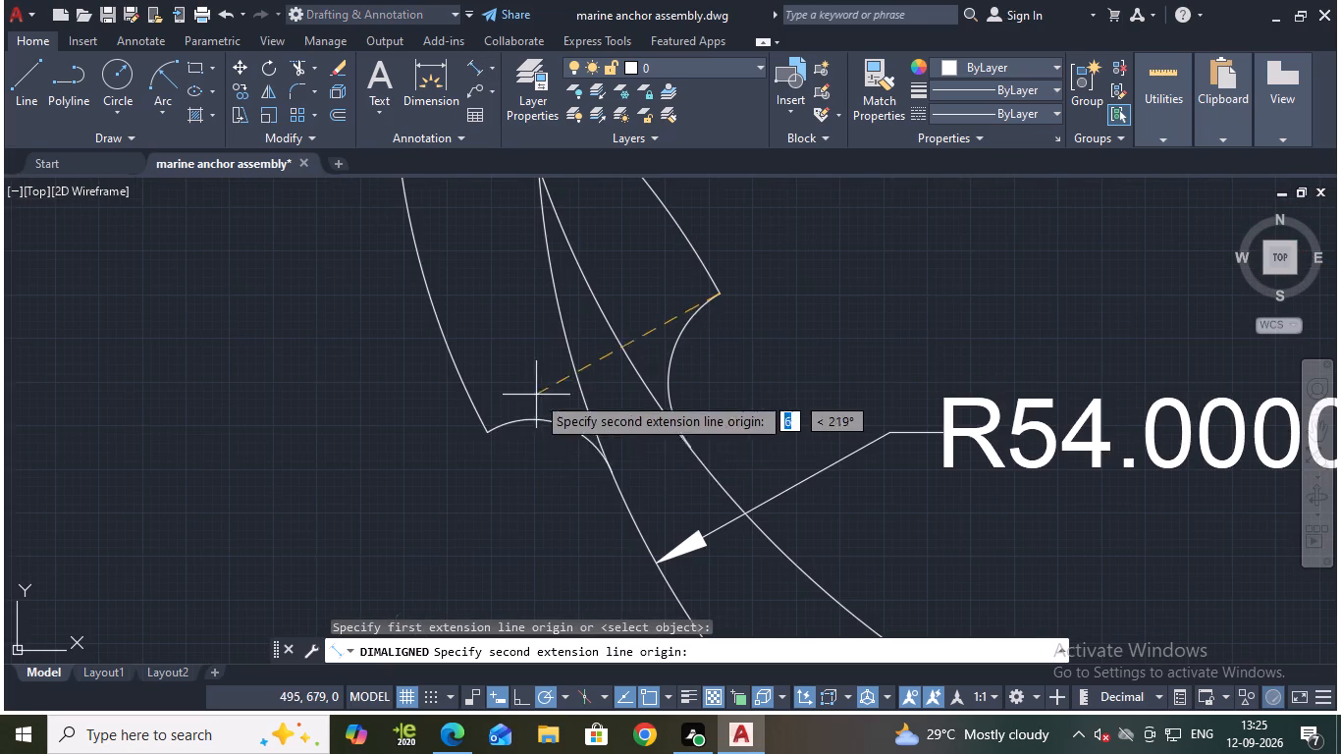
click(485, 435)
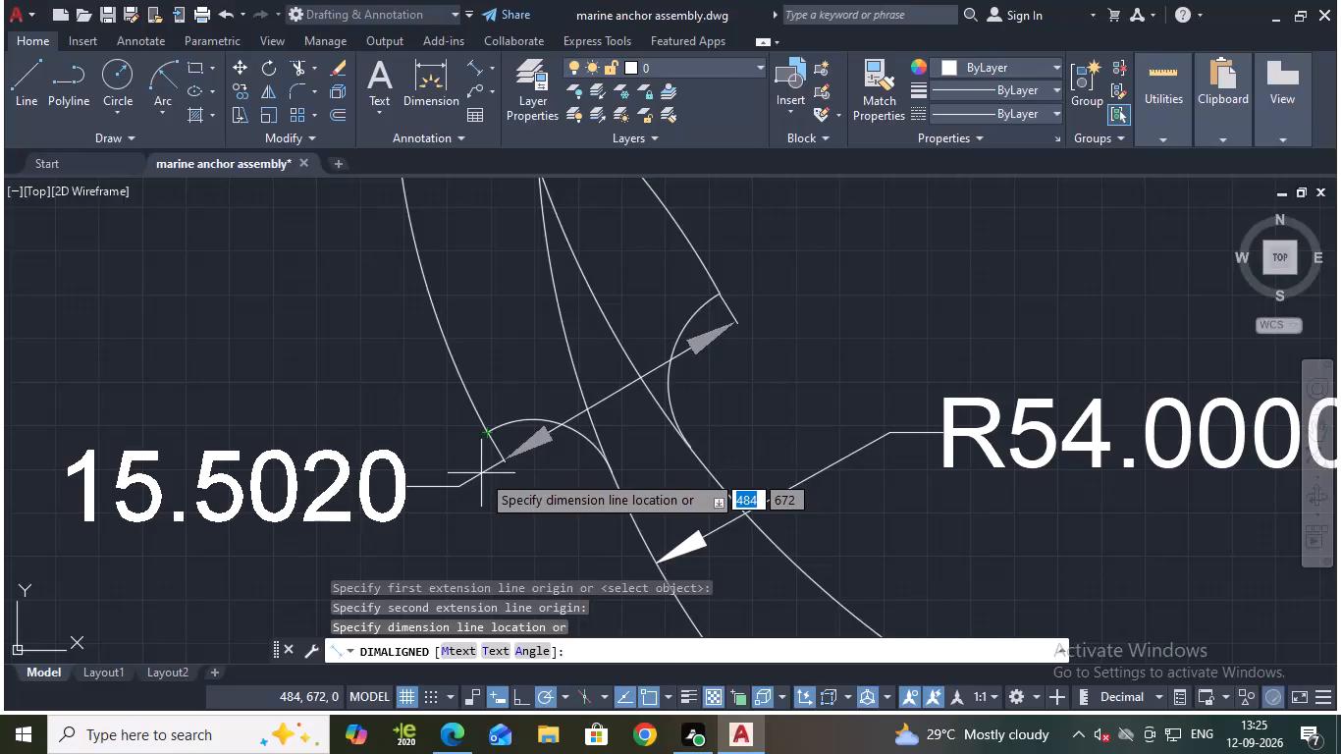
click(479, 474)
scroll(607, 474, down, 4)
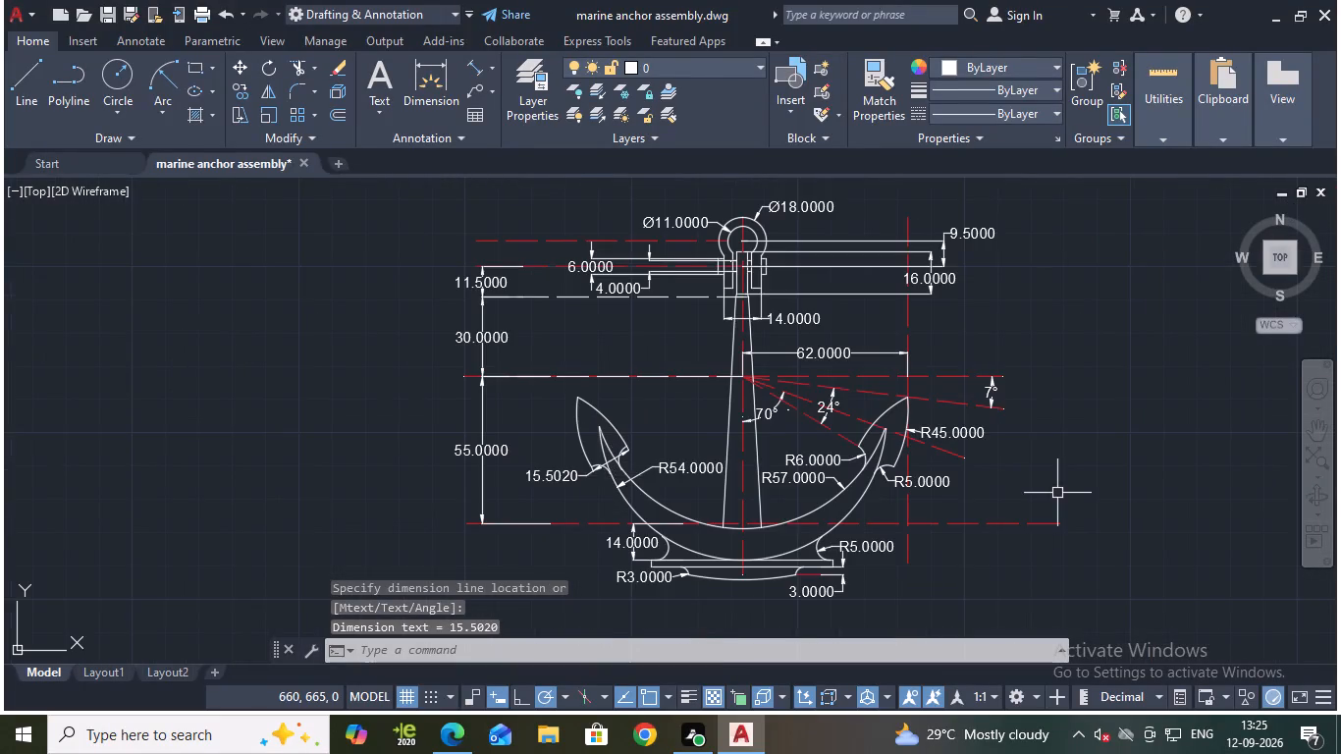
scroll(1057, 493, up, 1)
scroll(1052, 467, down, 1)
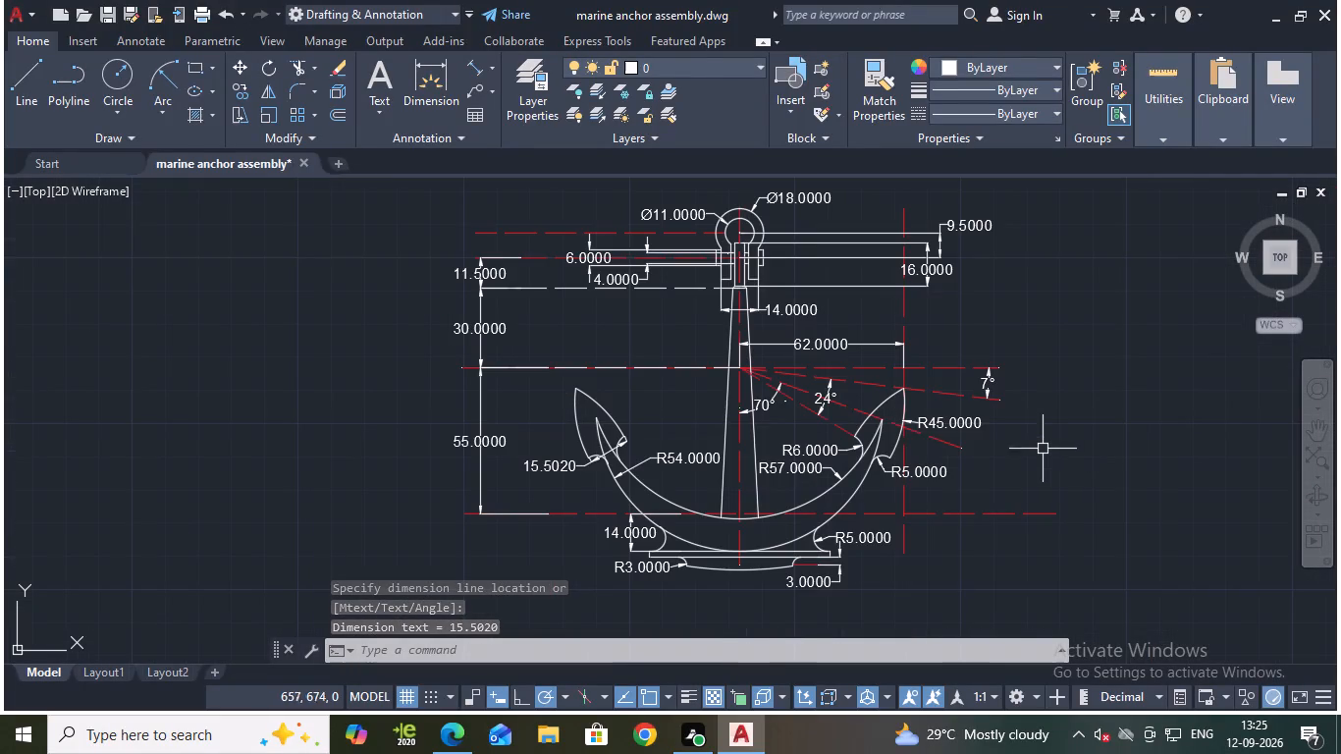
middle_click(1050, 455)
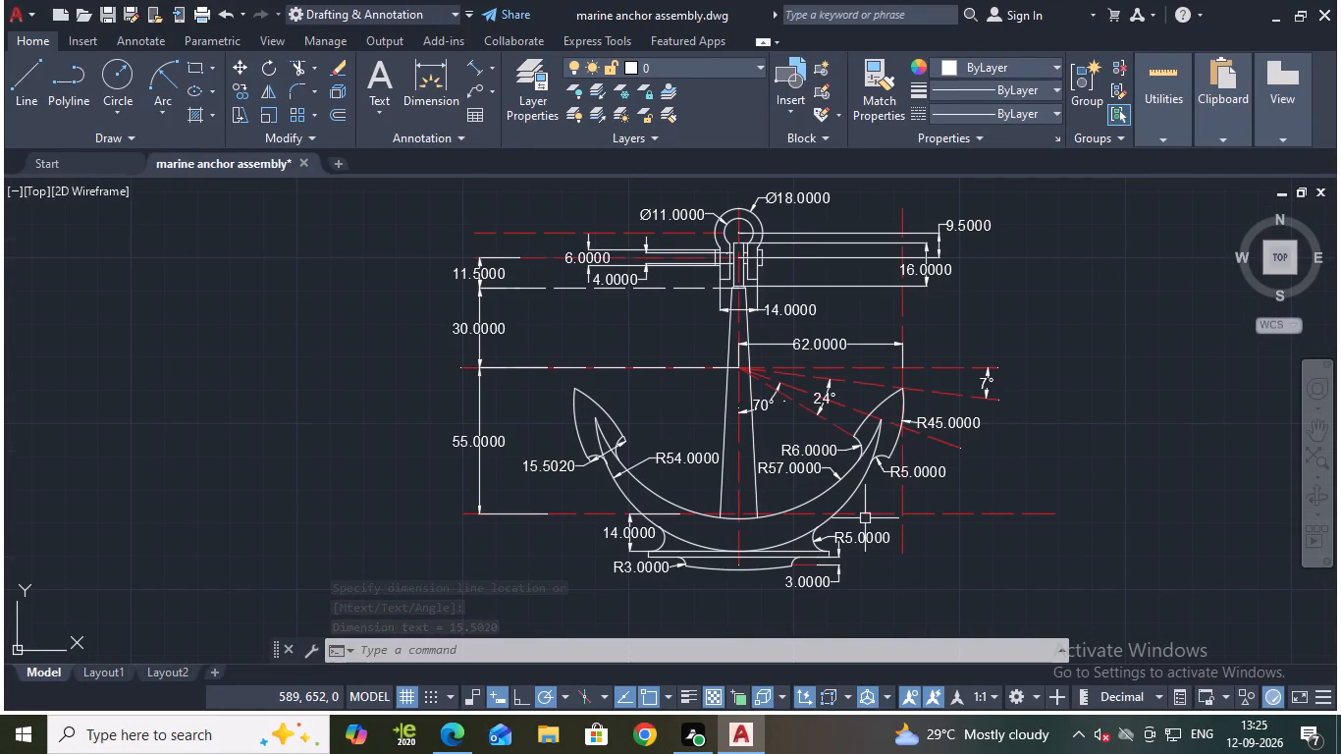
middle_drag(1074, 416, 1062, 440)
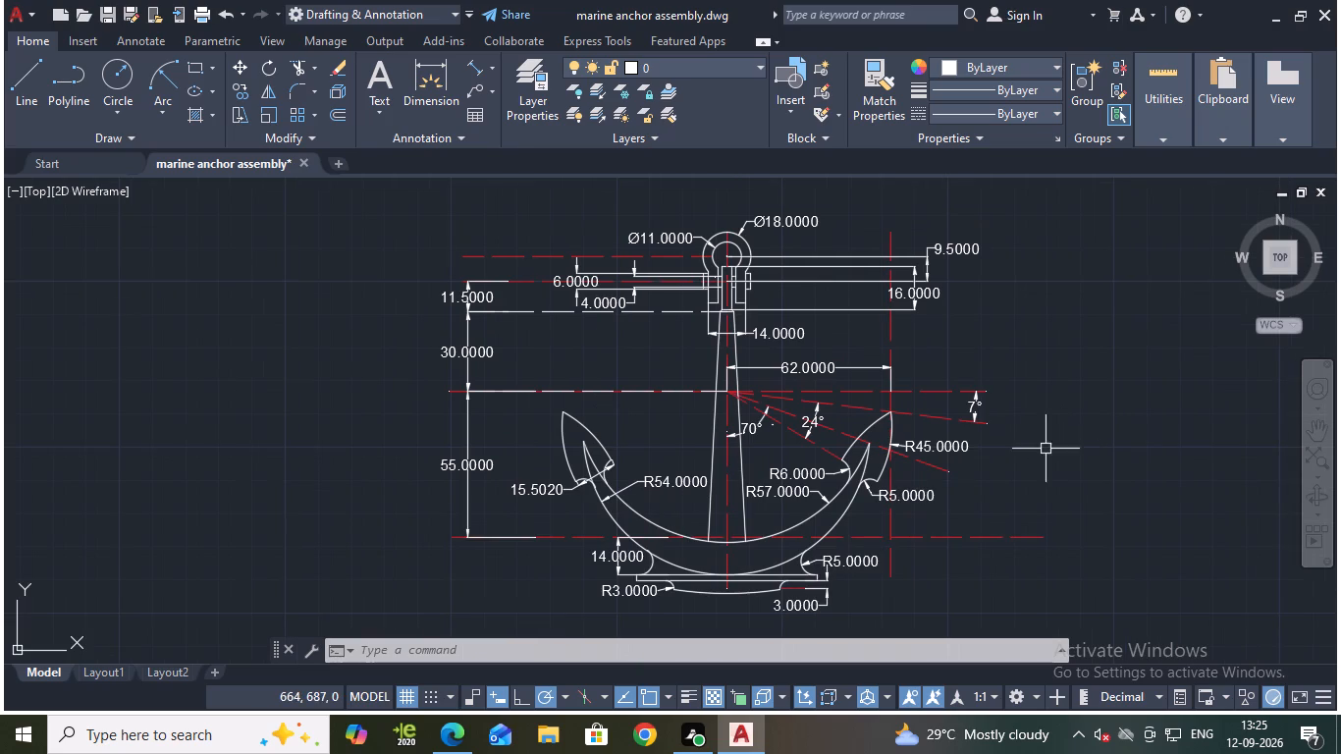
Turn off command history logging with the LOGFILEOFF command.
text(log)
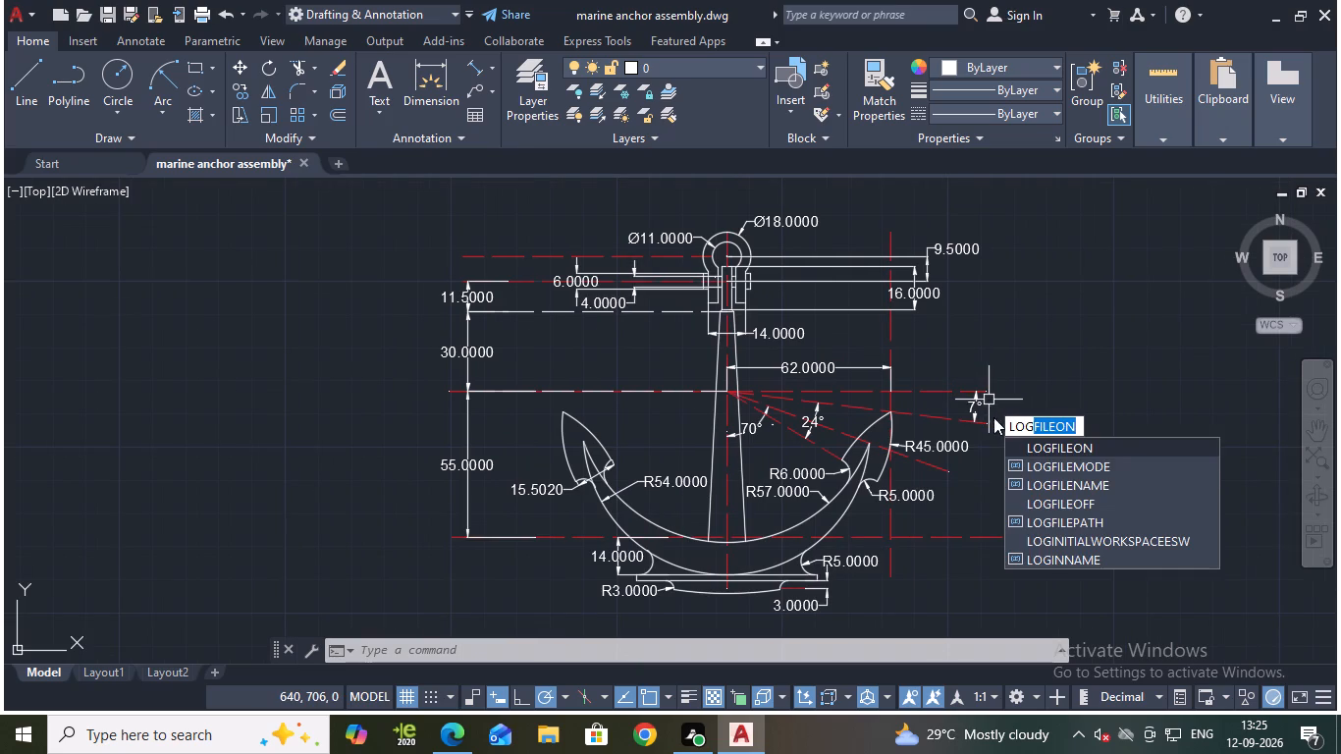
click(1073, 507)
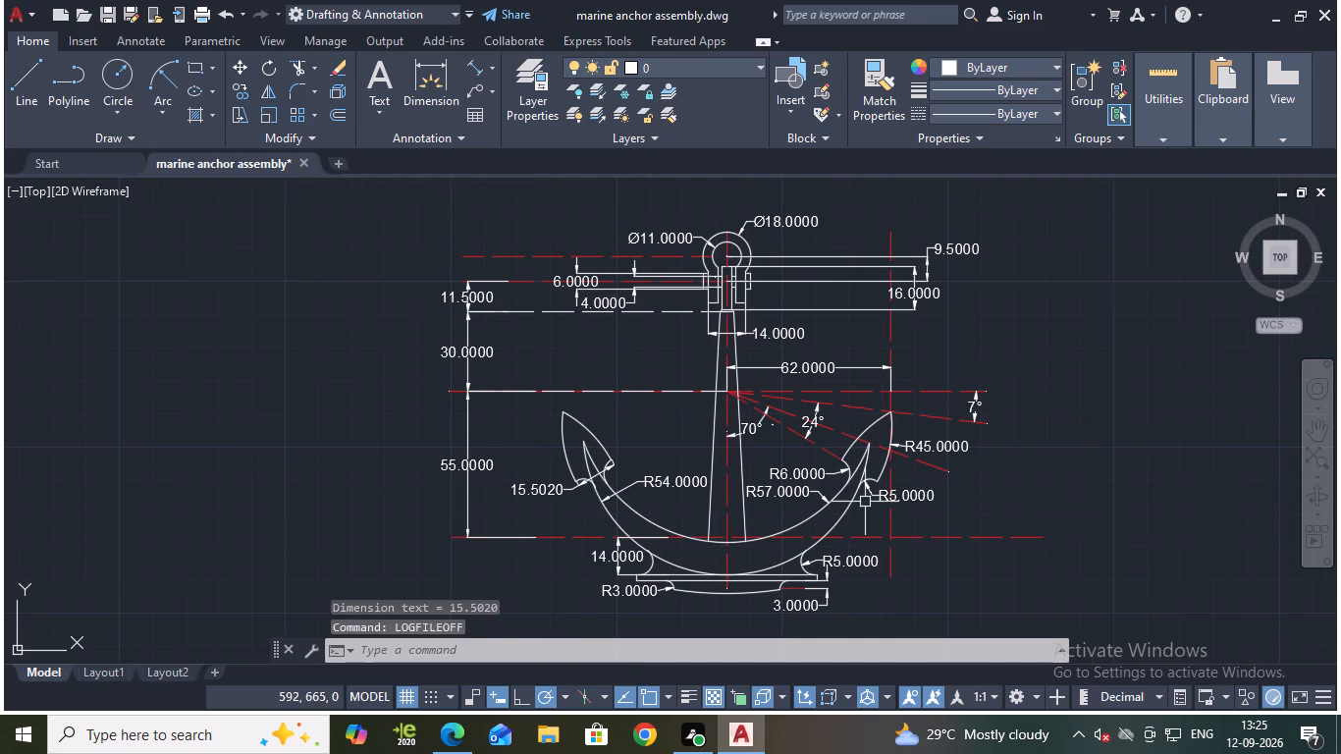
Save the marine anchor assembly drawing.
key(ctrl+s)
Open the Plot settings for model space.
text(plot)
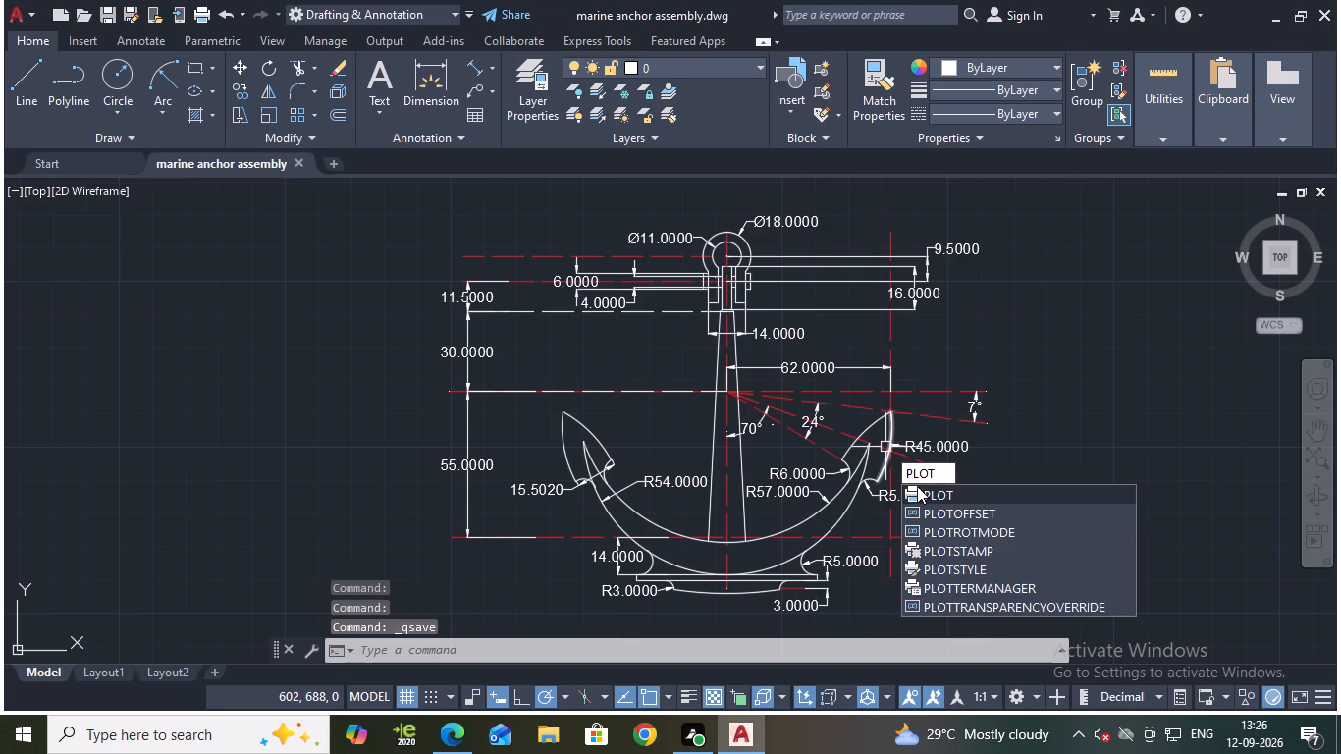
click(921, 489)
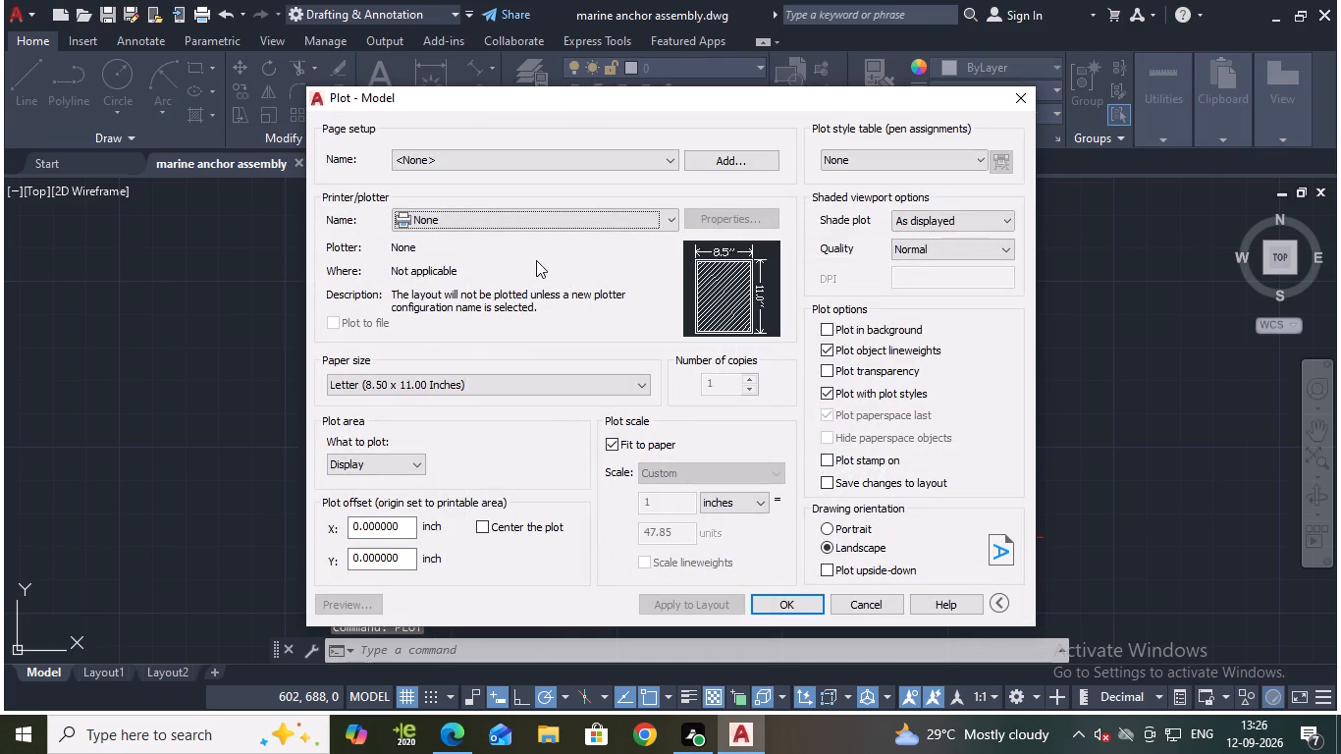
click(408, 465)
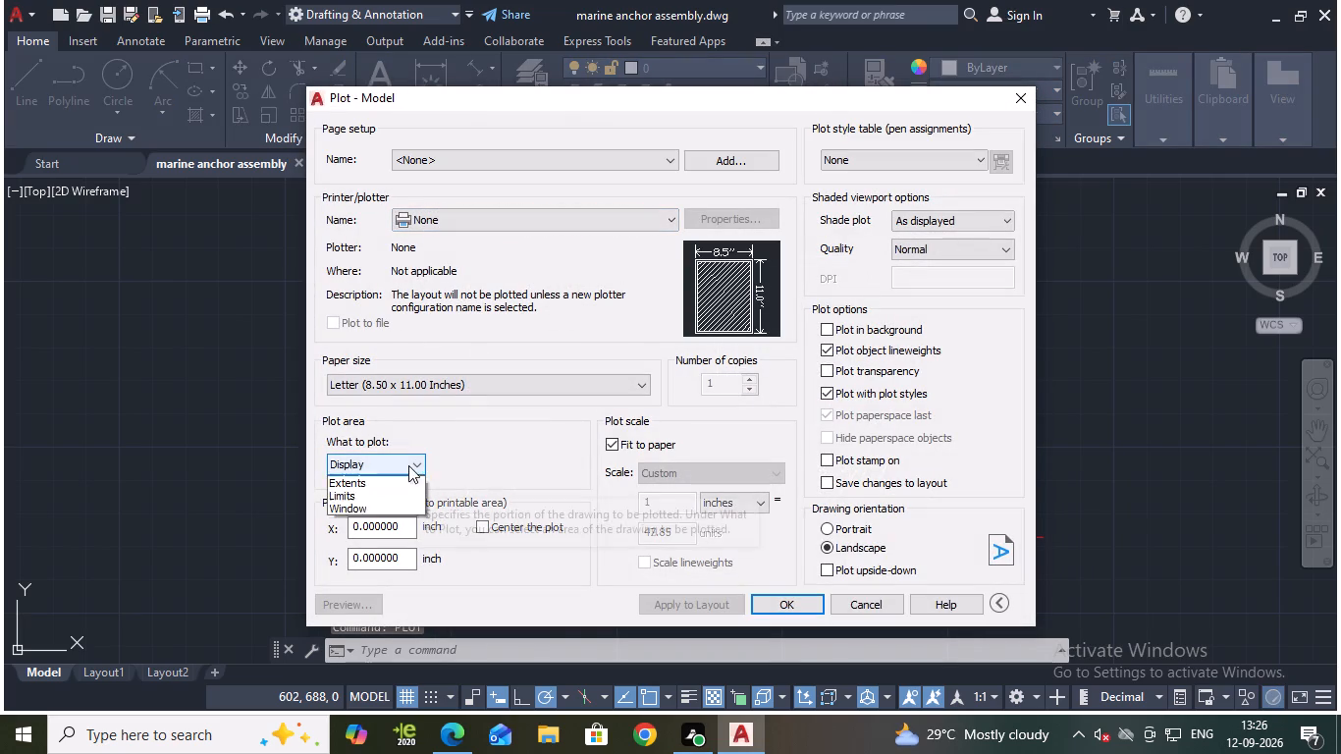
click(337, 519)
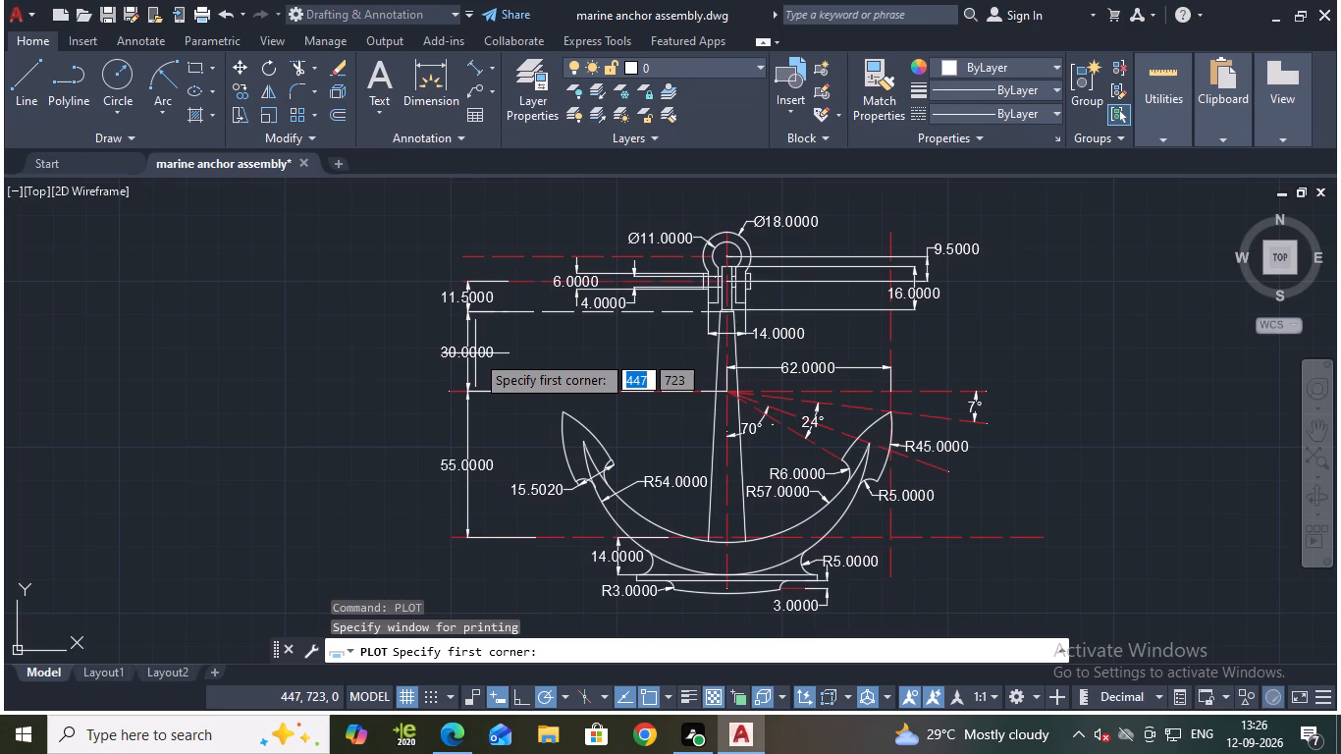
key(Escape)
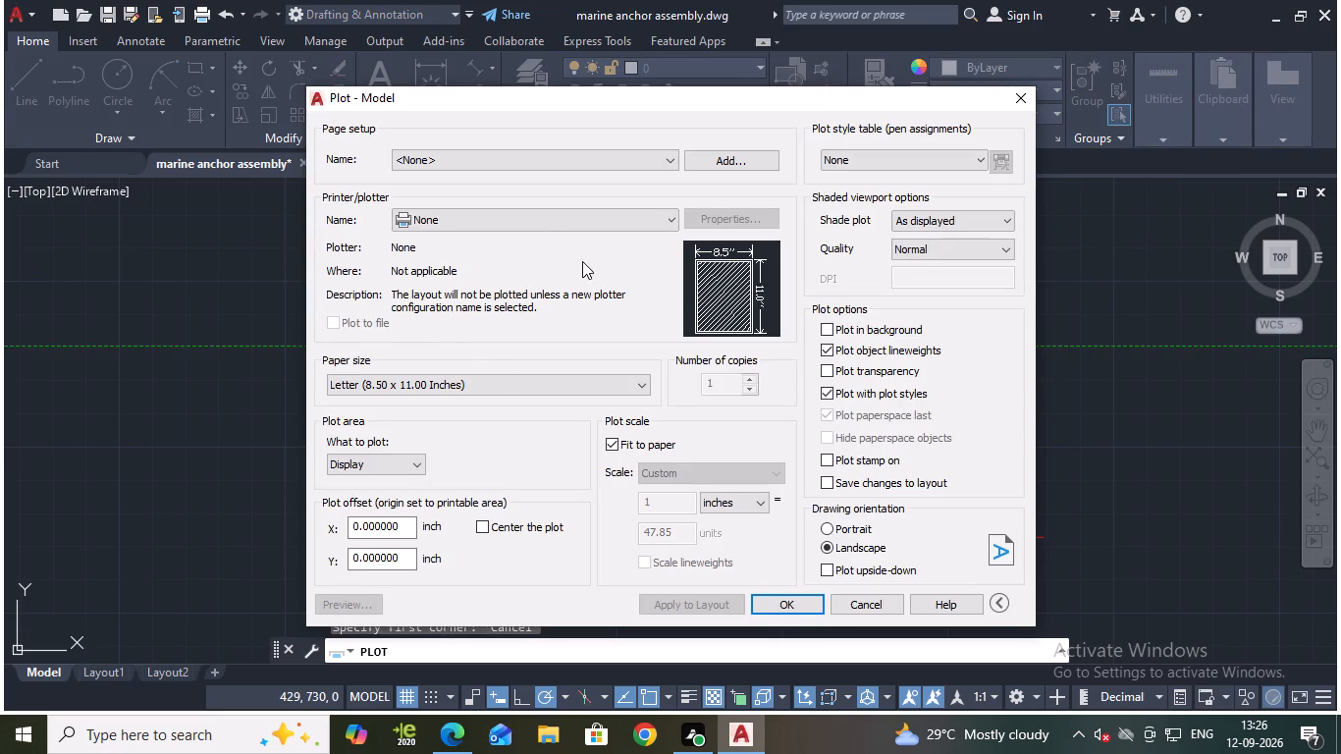
Set the plotter to DWG To PDF.pc3 and the paper size to ISO A4 (297.00 x 210.00 MM).
click(563, 222)
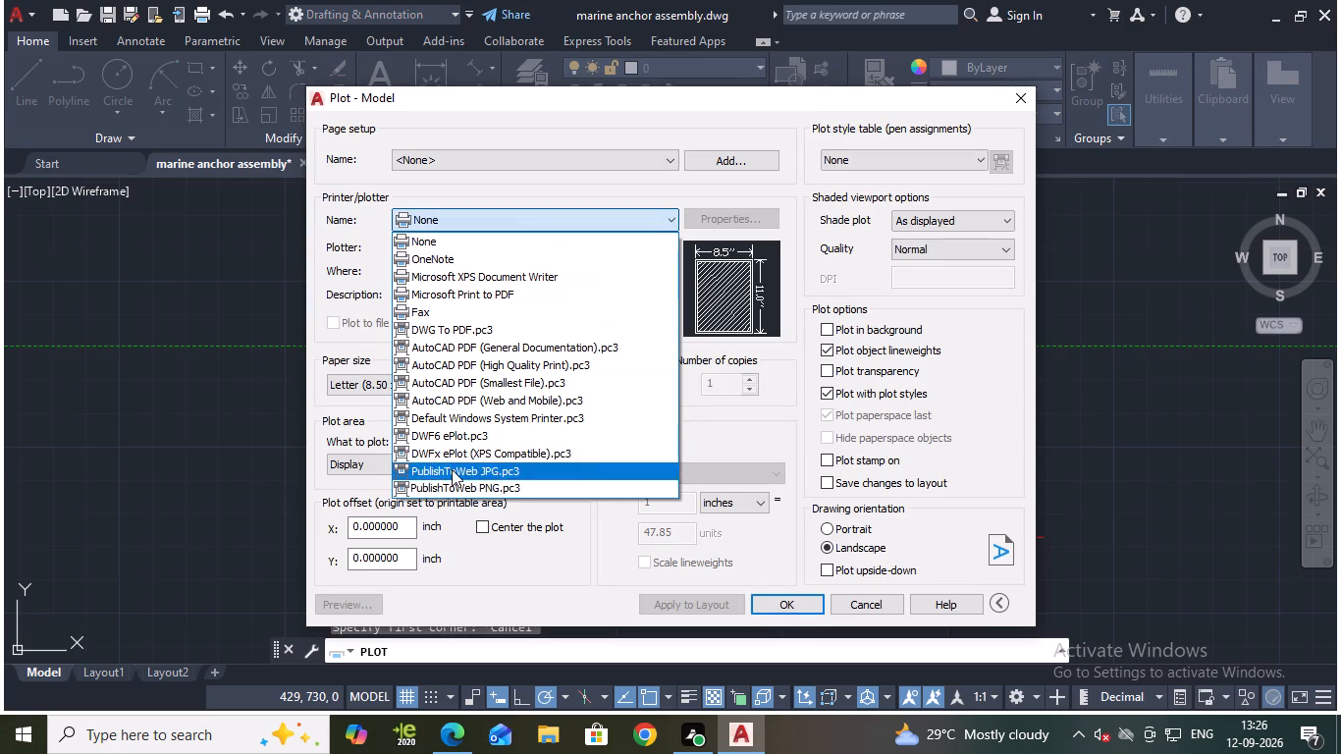
click(450, 332)
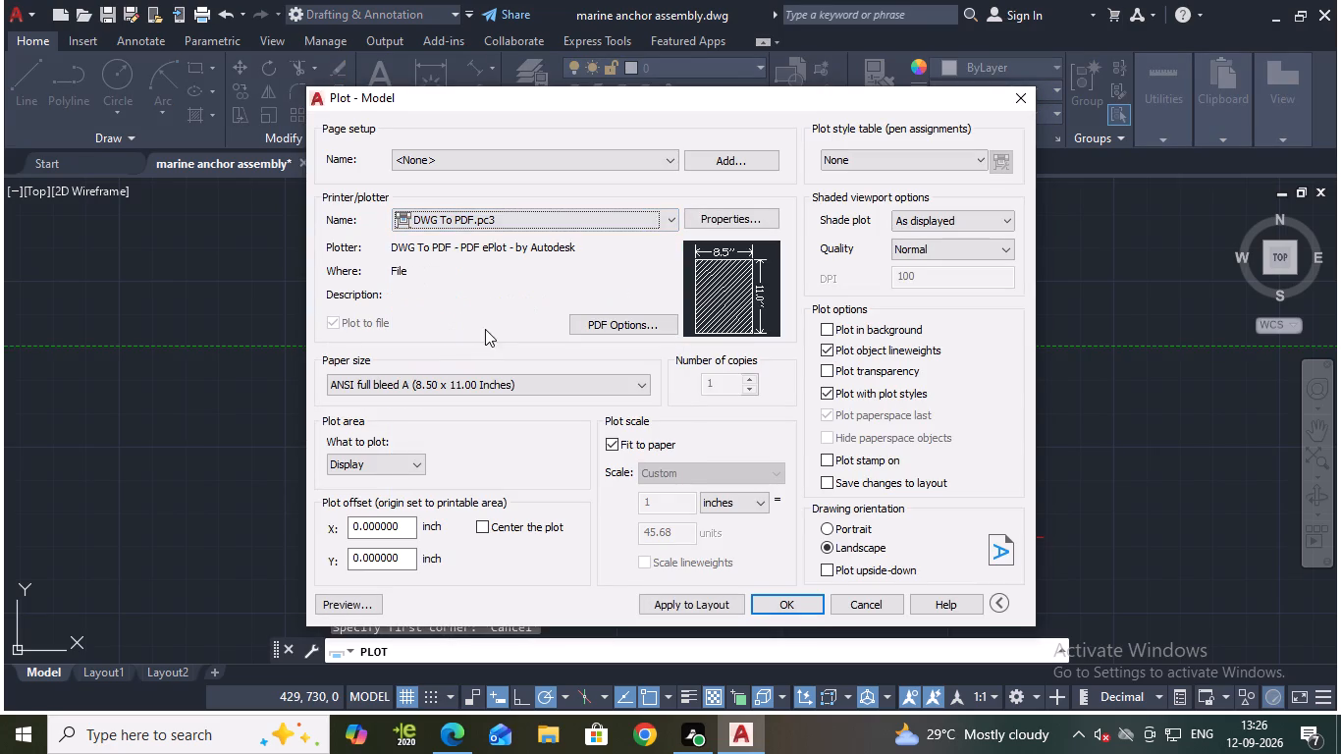
click(484, 385)
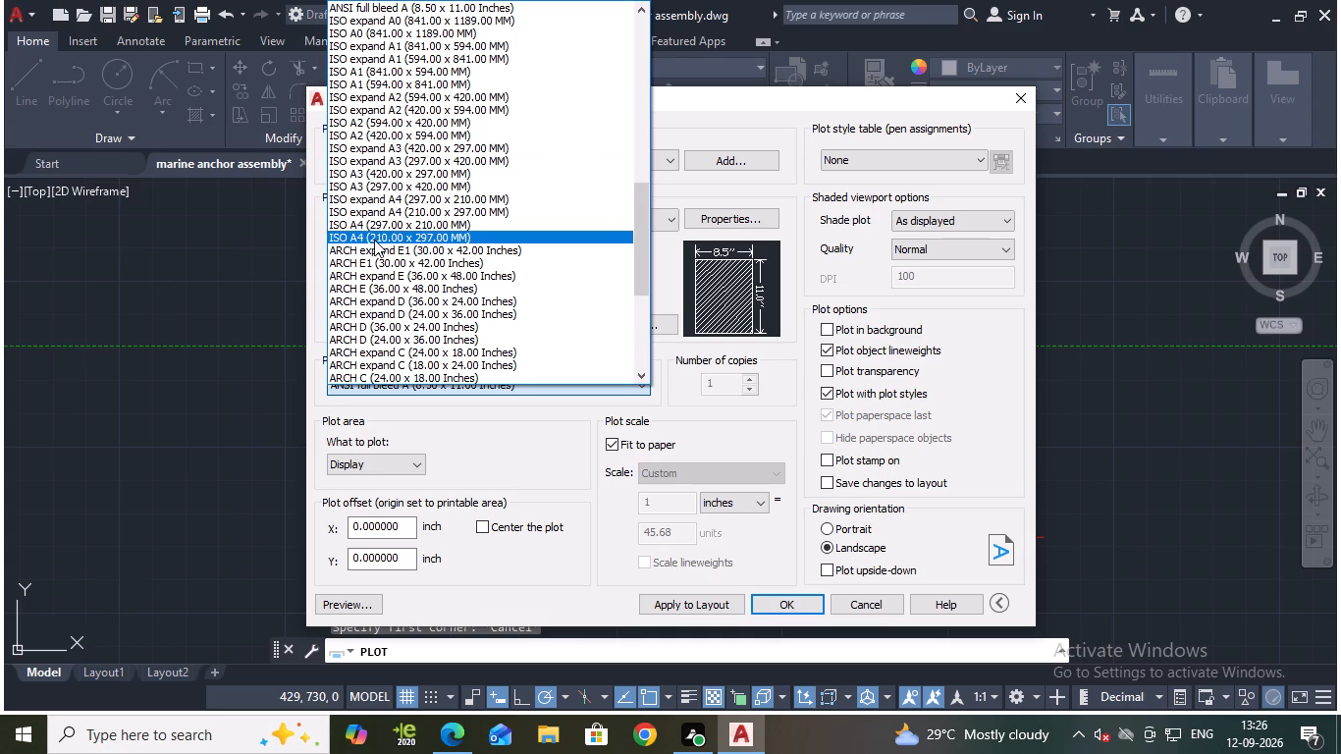
scroll(421, 154, up, 1)
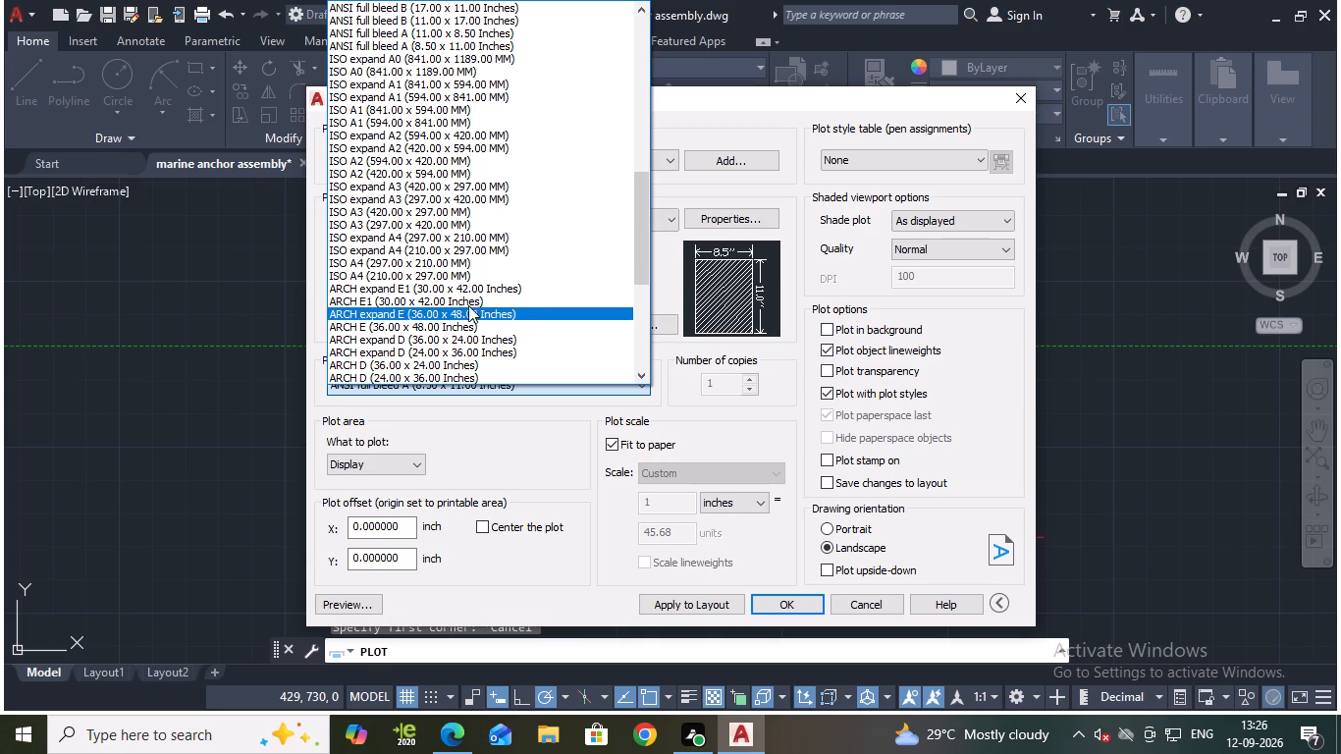
click(362, 262)
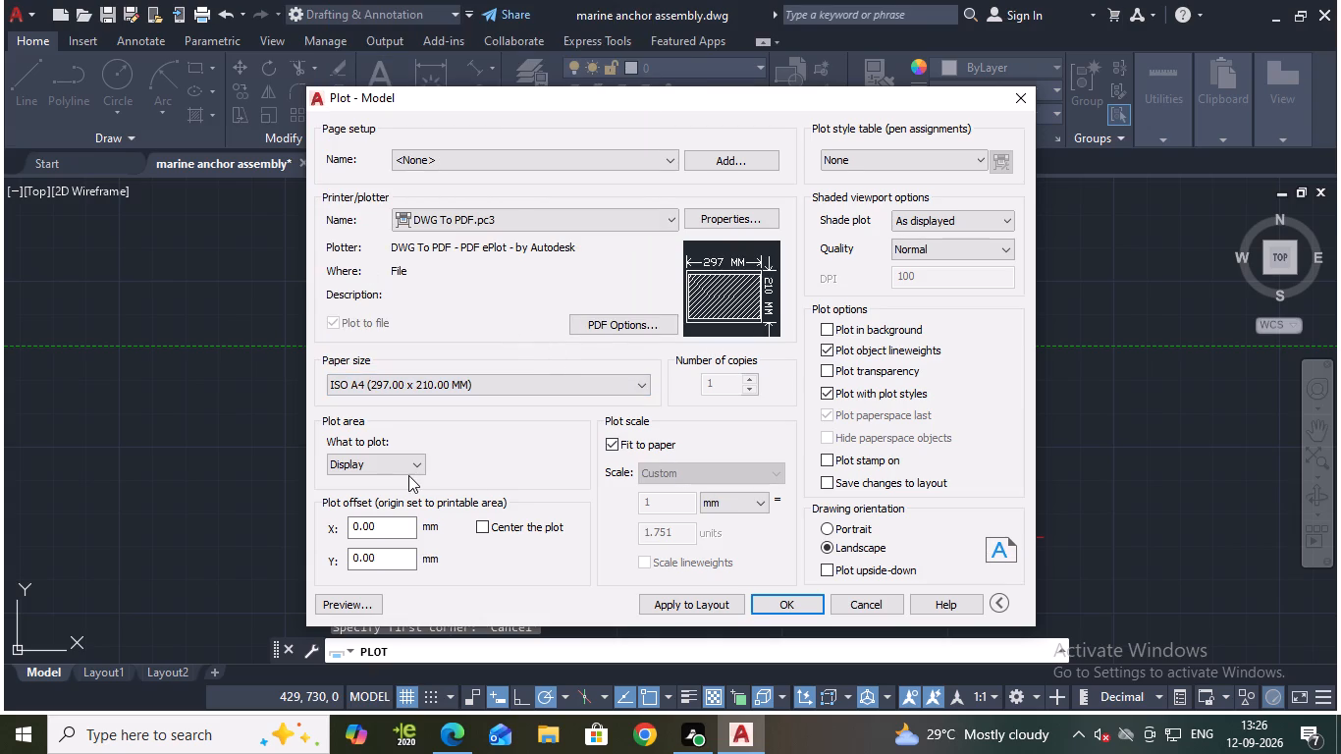
Define the plot area as a window enclosing the whole anchor drawing with all its dimensions and reference lines.
click(401, 466)
click(379, 518)
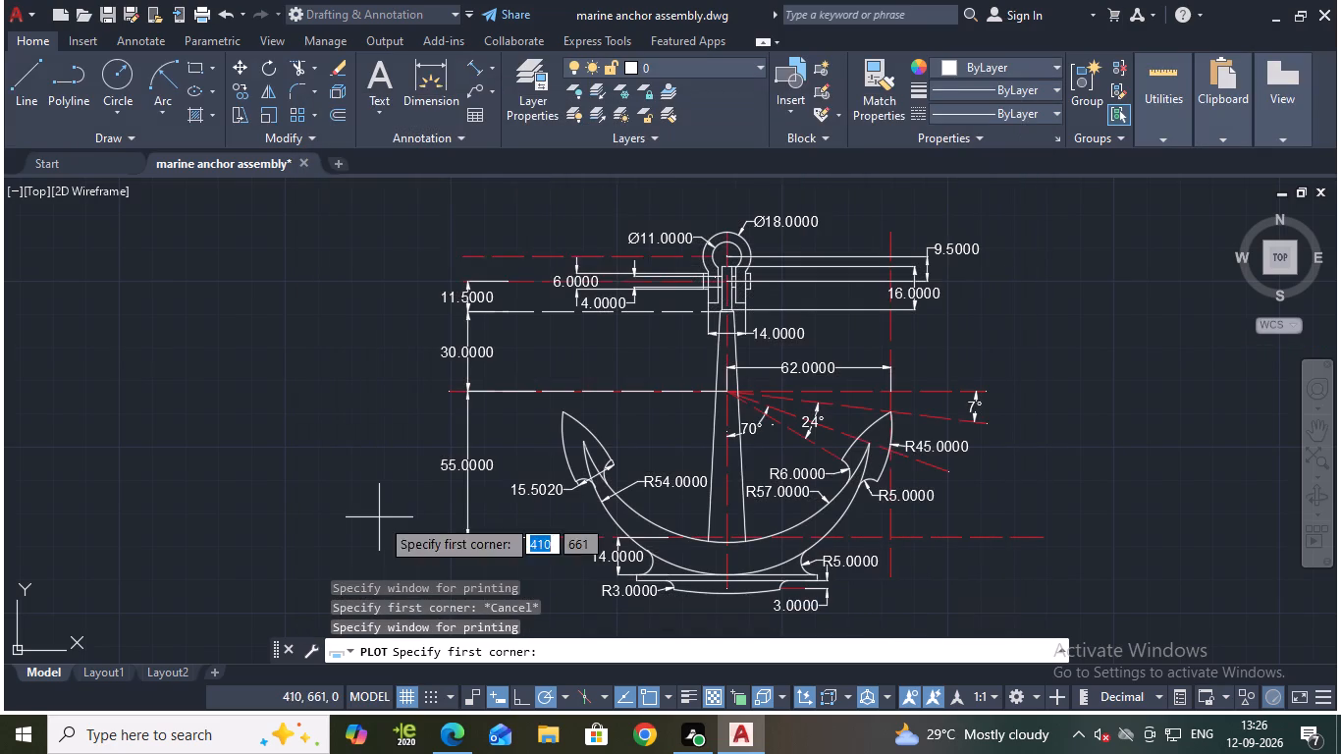
click(390, 195)
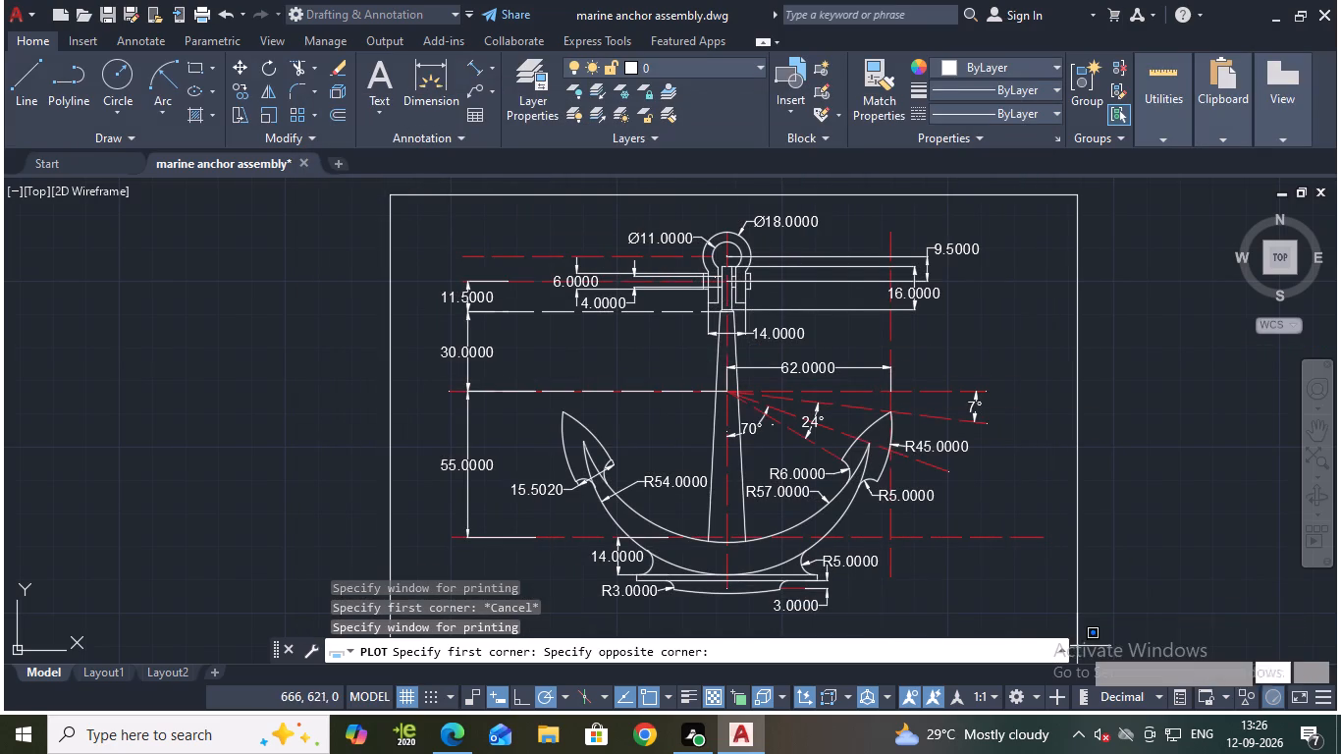
click(1020, 632)
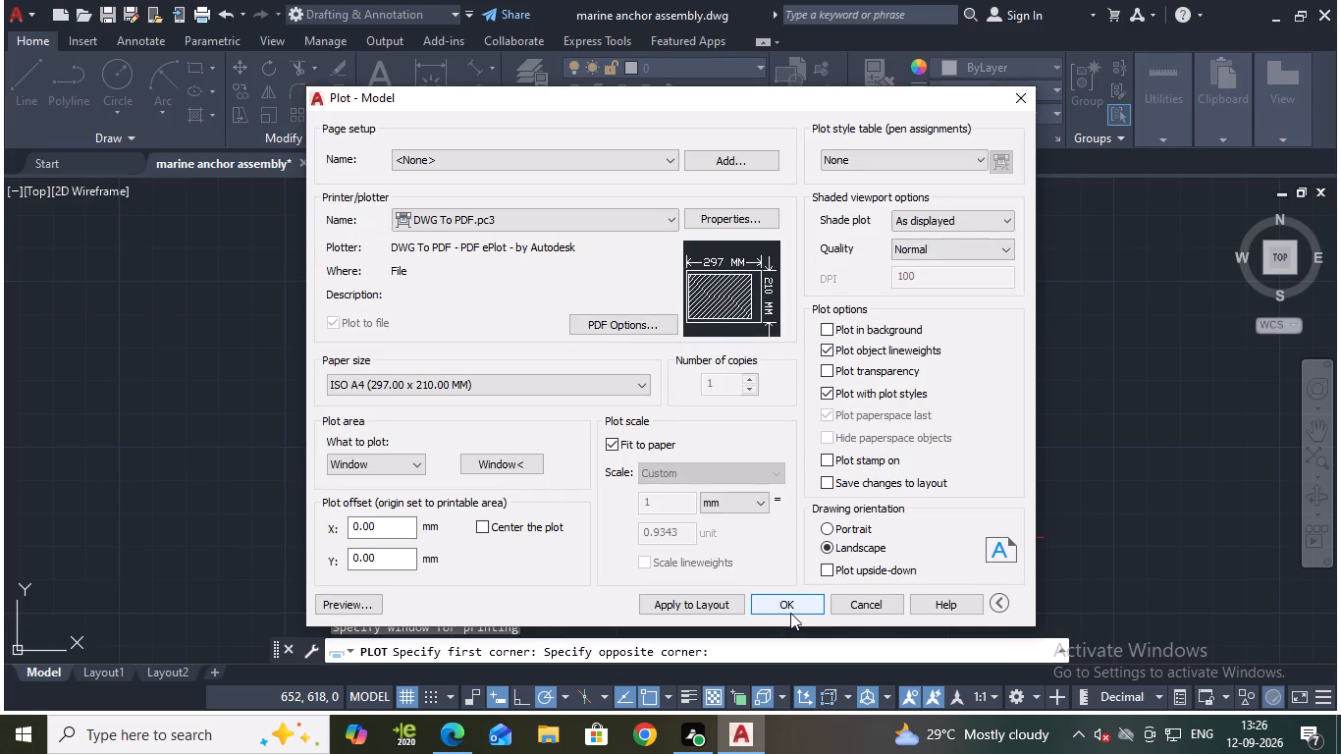
Plot the drawing to marine anchor assembly-Model.pdf in the vamsi 12-9-26 folder on the Desktop.
click(790, 615)
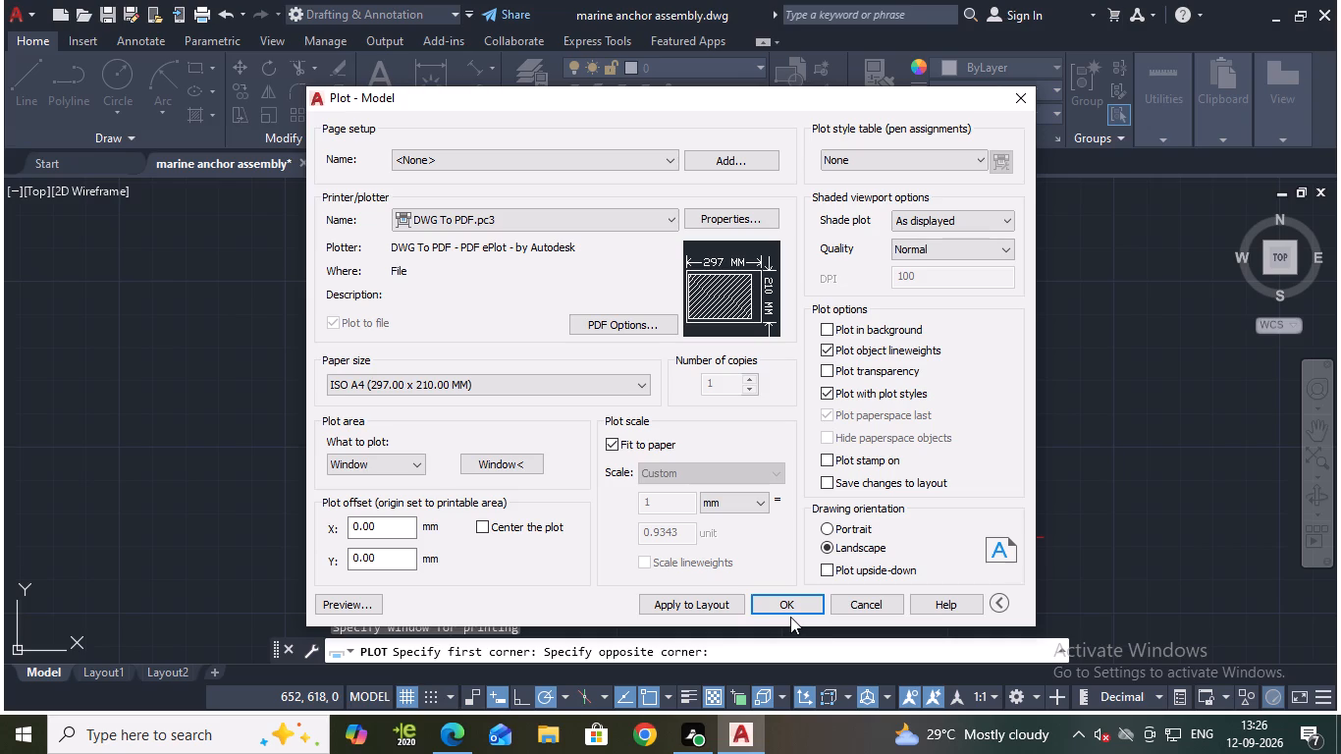
click(784, 603)
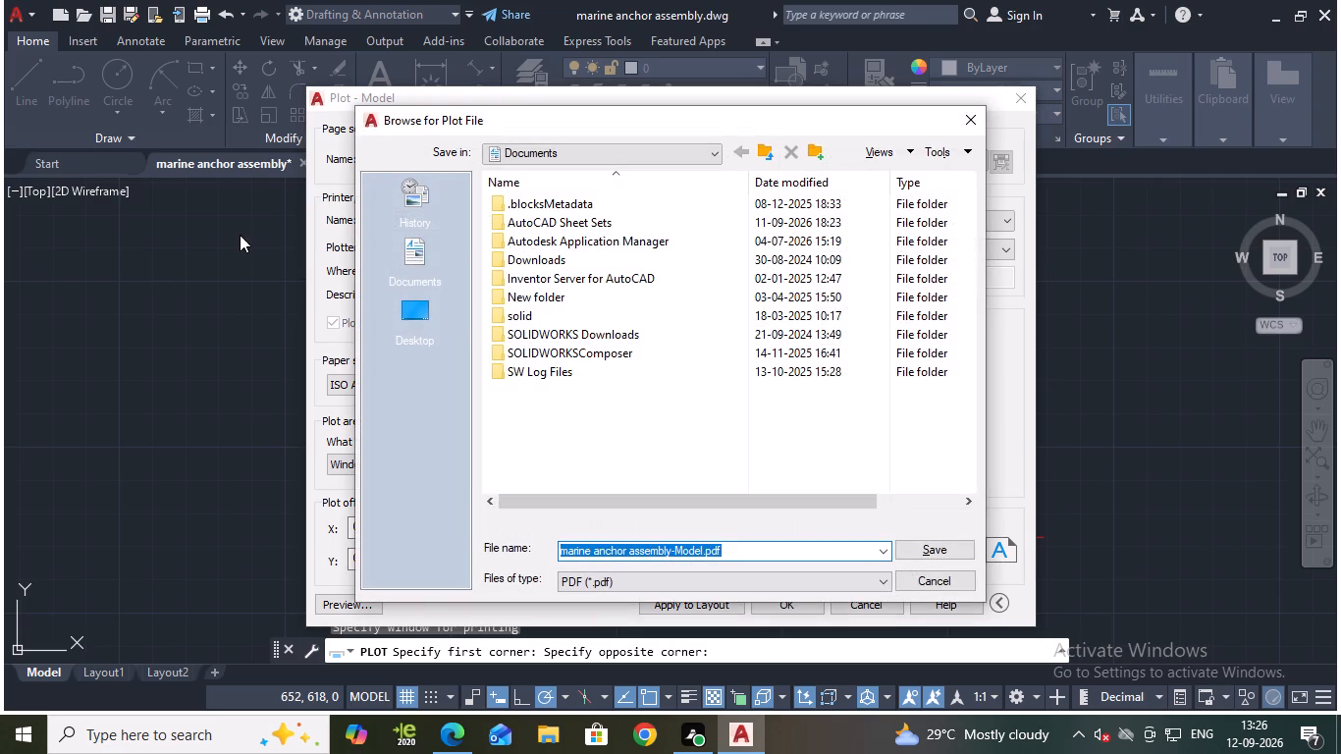
double_click(437, 334)
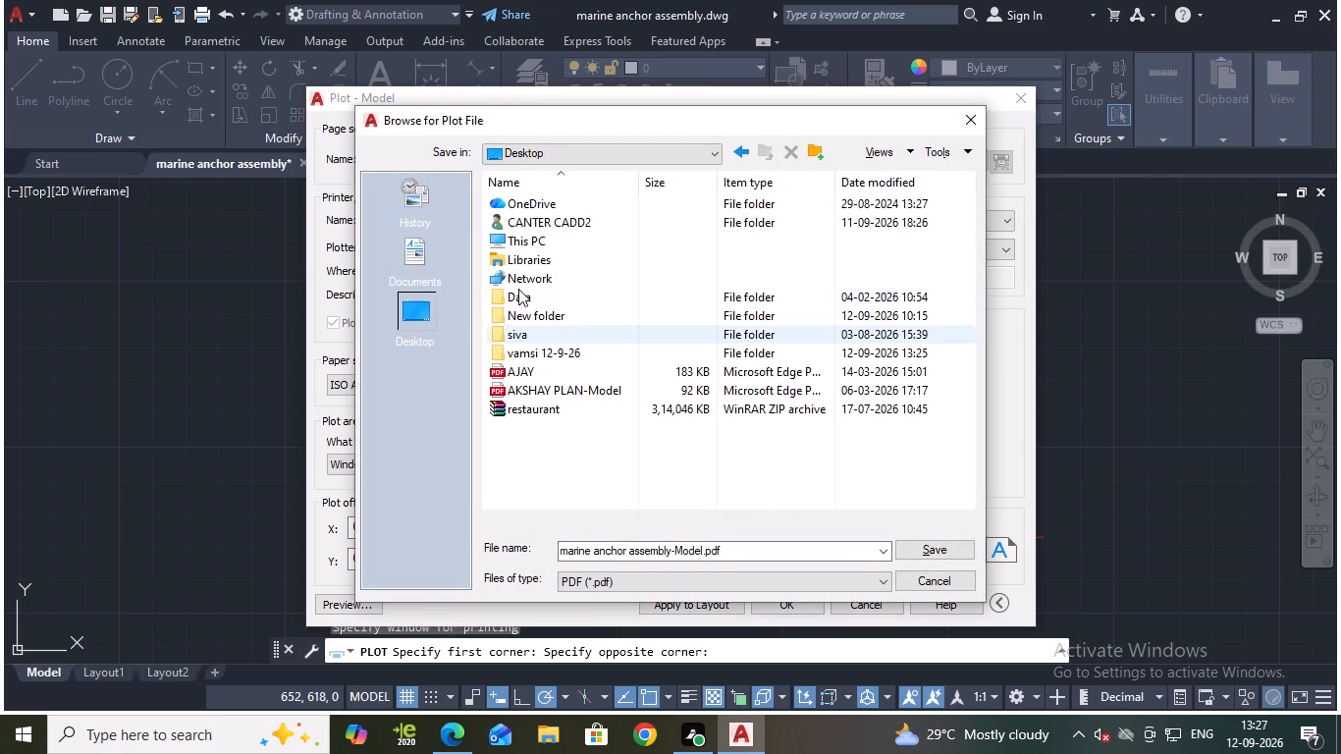
double_click(522, 352)
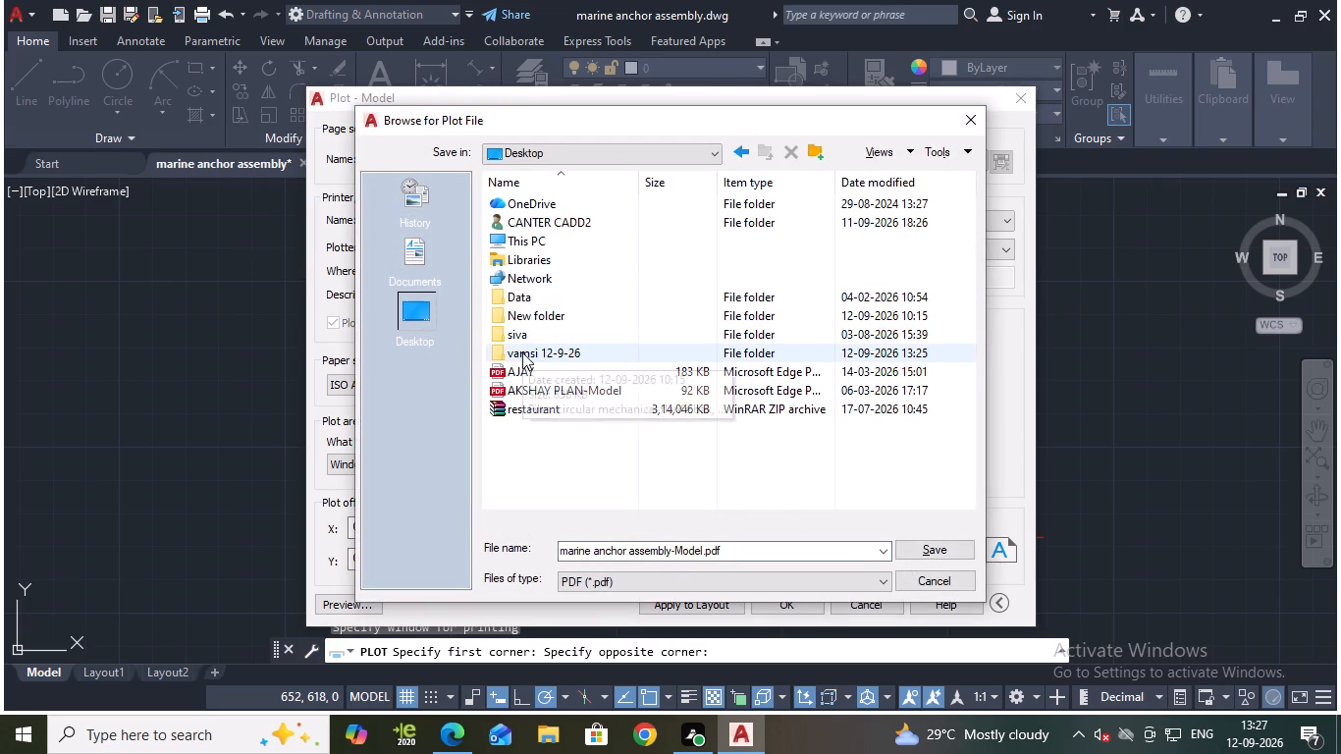
click(924, 548)
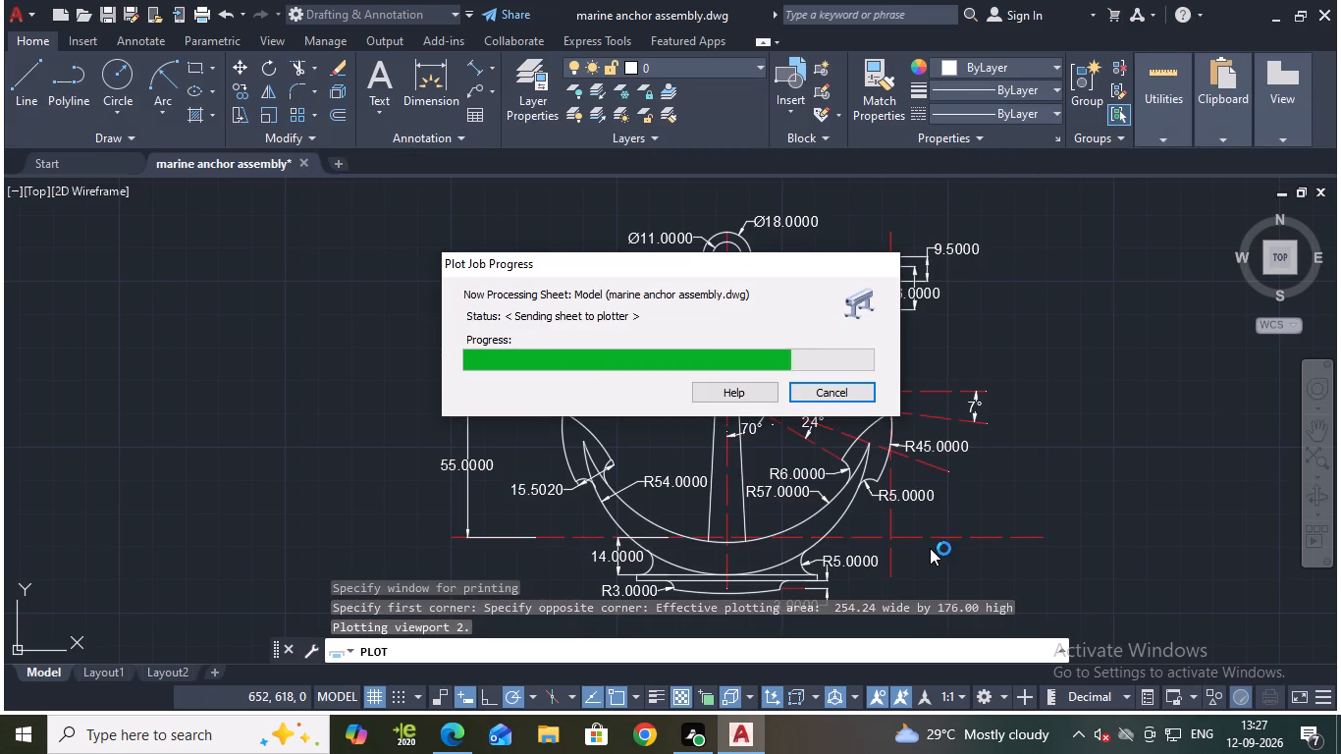